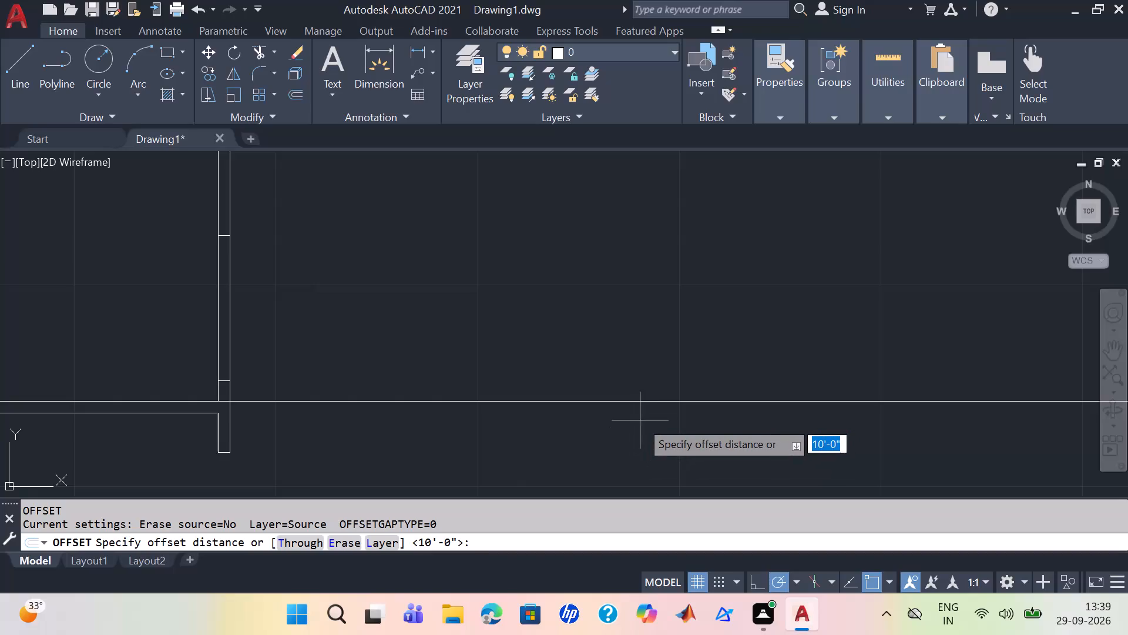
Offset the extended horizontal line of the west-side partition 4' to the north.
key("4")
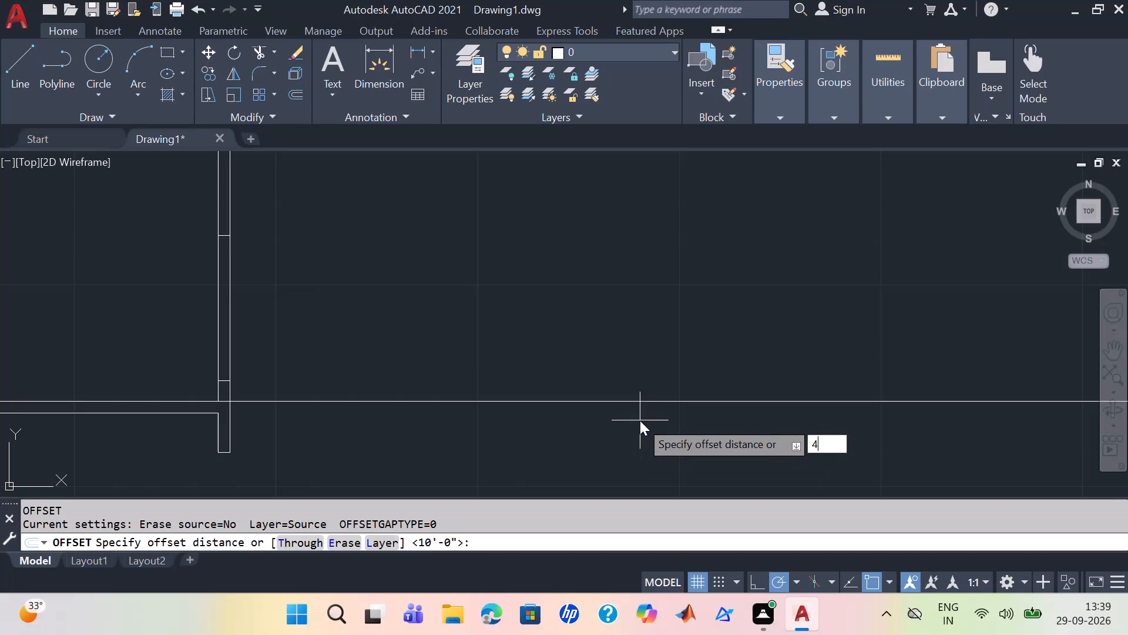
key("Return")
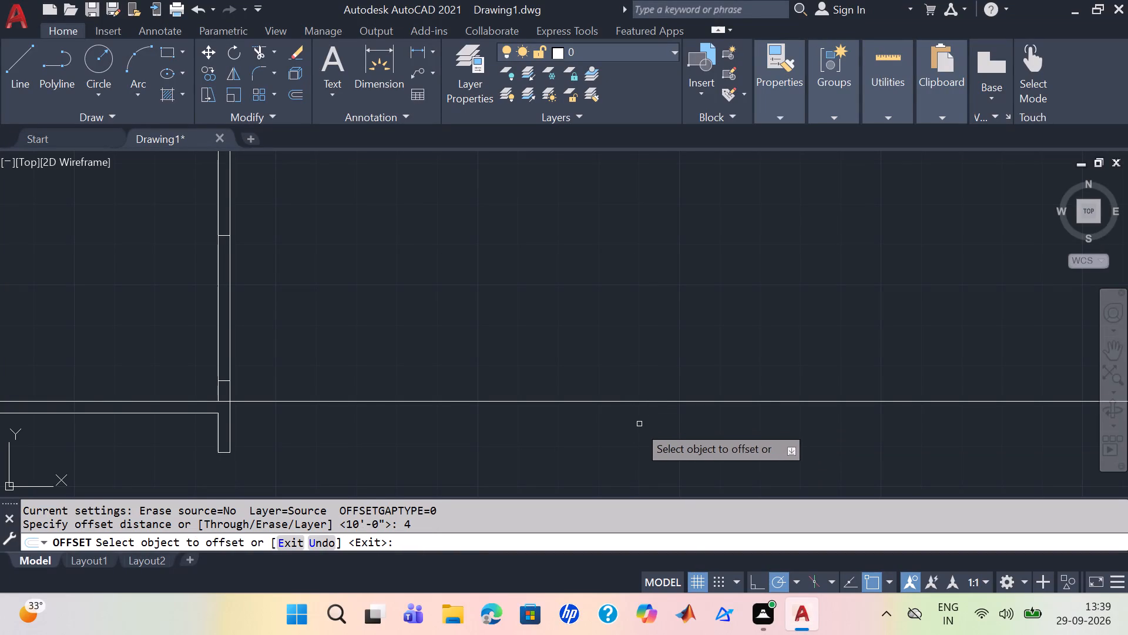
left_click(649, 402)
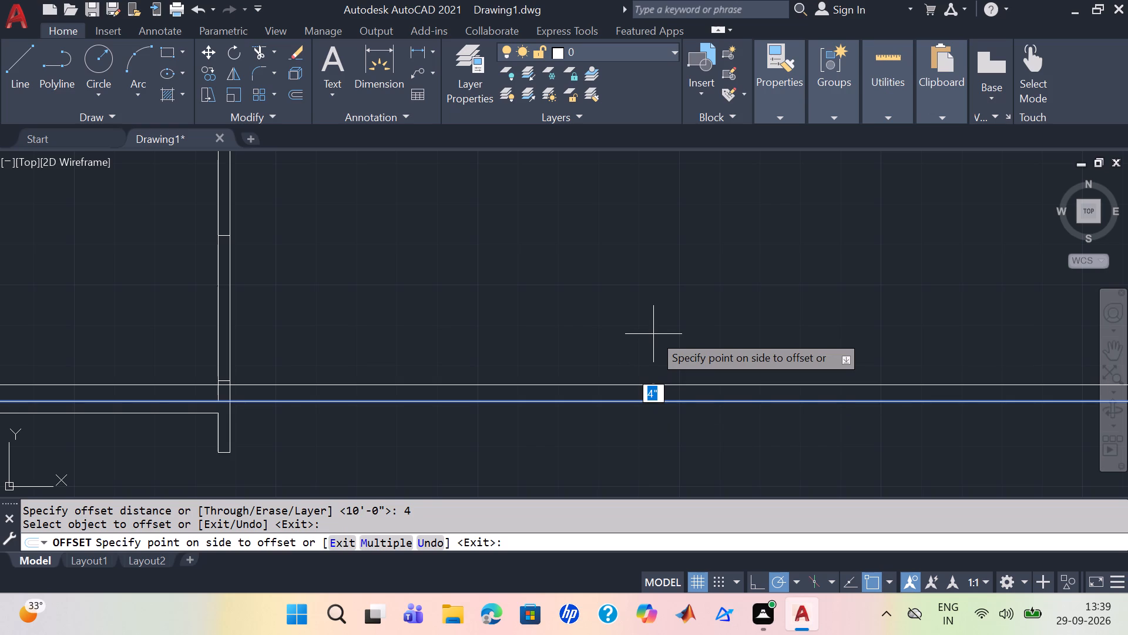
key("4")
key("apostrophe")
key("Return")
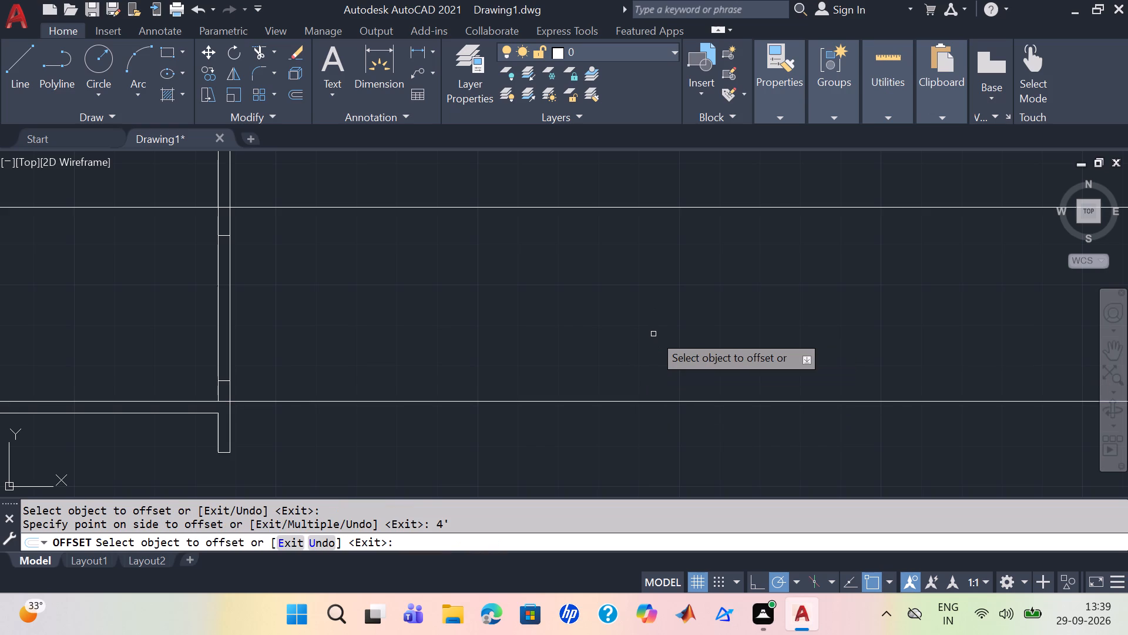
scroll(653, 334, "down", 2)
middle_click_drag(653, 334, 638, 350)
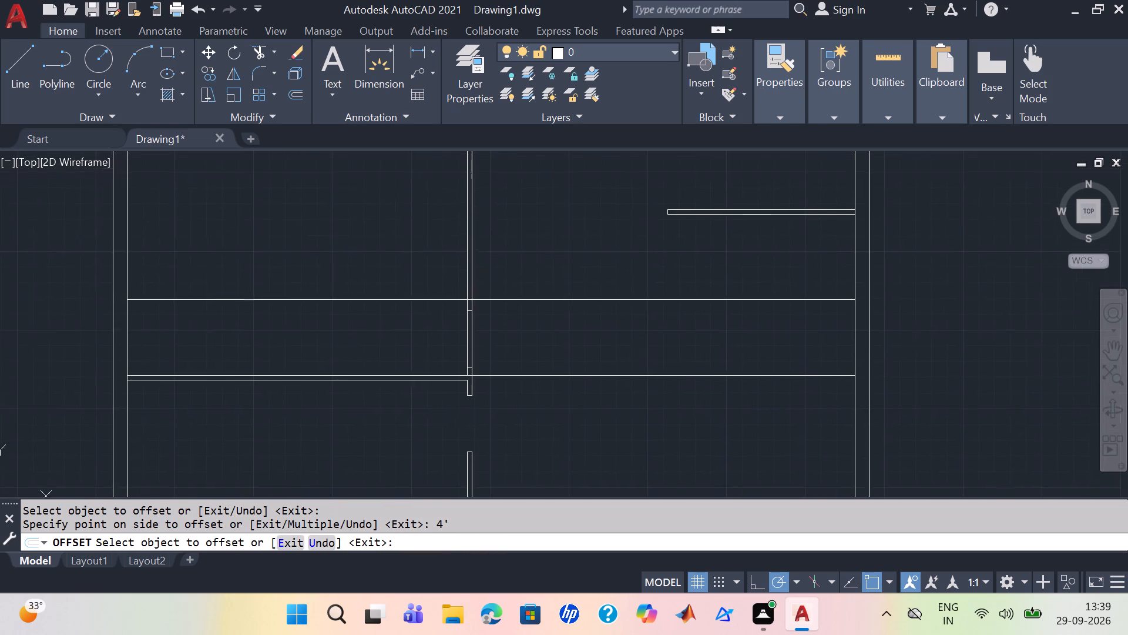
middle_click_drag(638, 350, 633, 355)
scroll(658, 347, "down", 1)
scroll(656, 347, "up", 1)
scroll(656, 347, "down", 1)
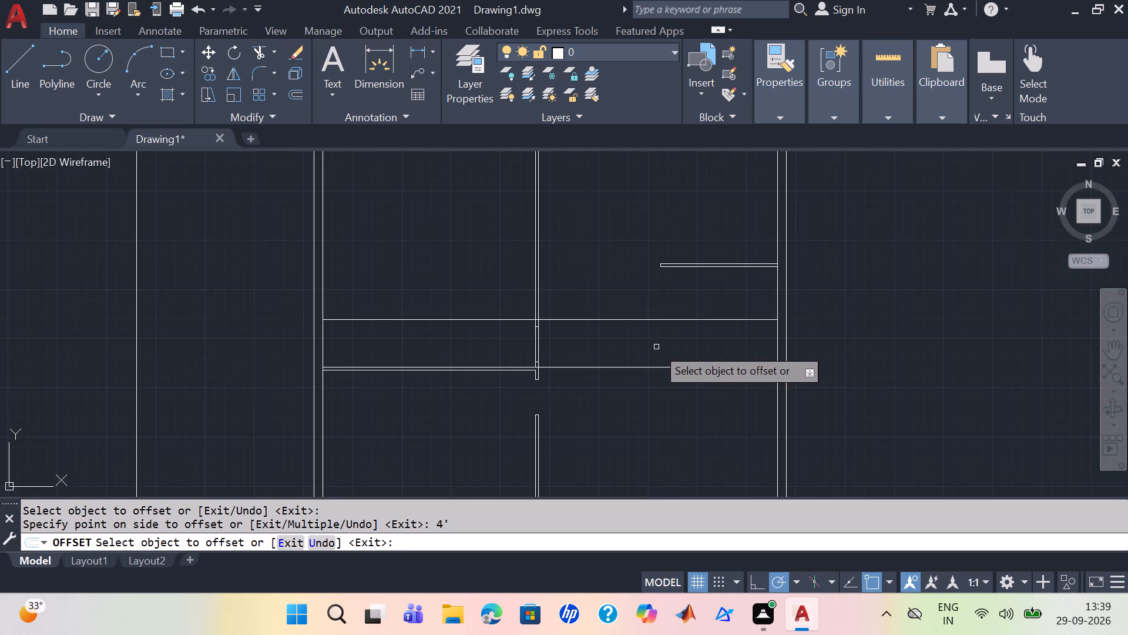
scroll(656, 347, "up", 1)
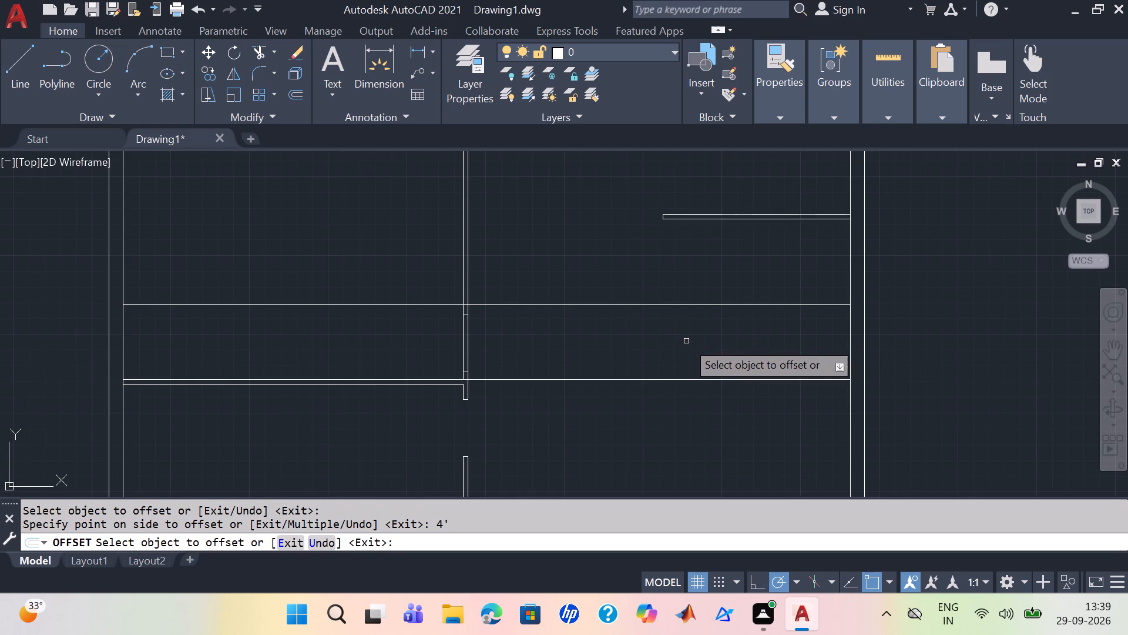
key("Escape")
Trim away the 4' offset line across both rooms and inside the central partition, plus the upper short line crossing that partition.
type("tr")
key("Return")
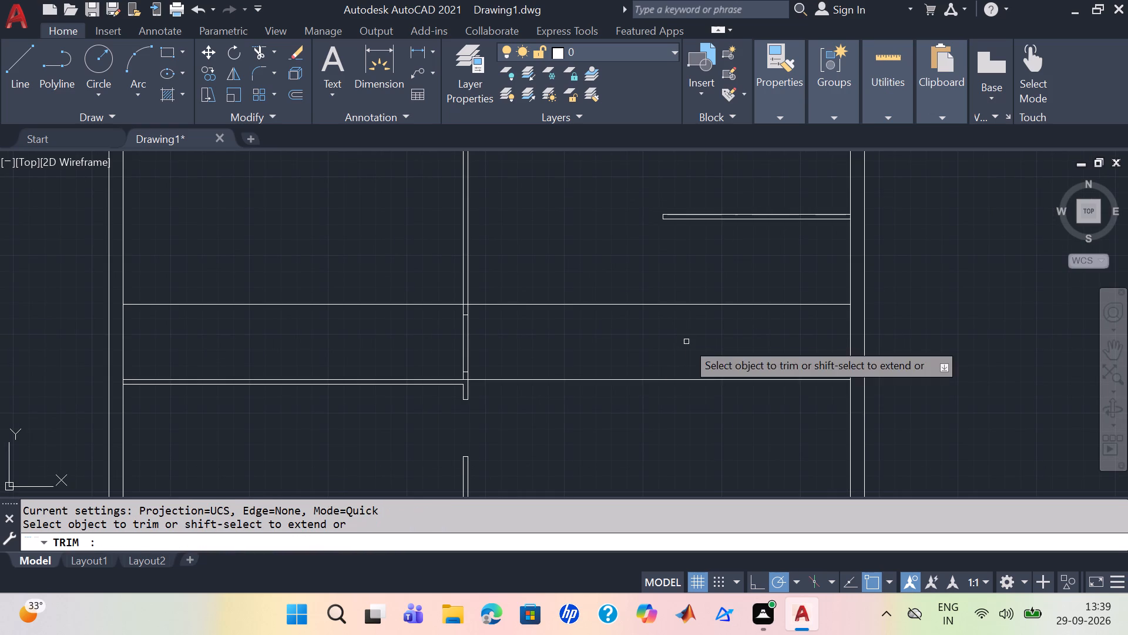
left_click_drag(635, 285, 632, 328)
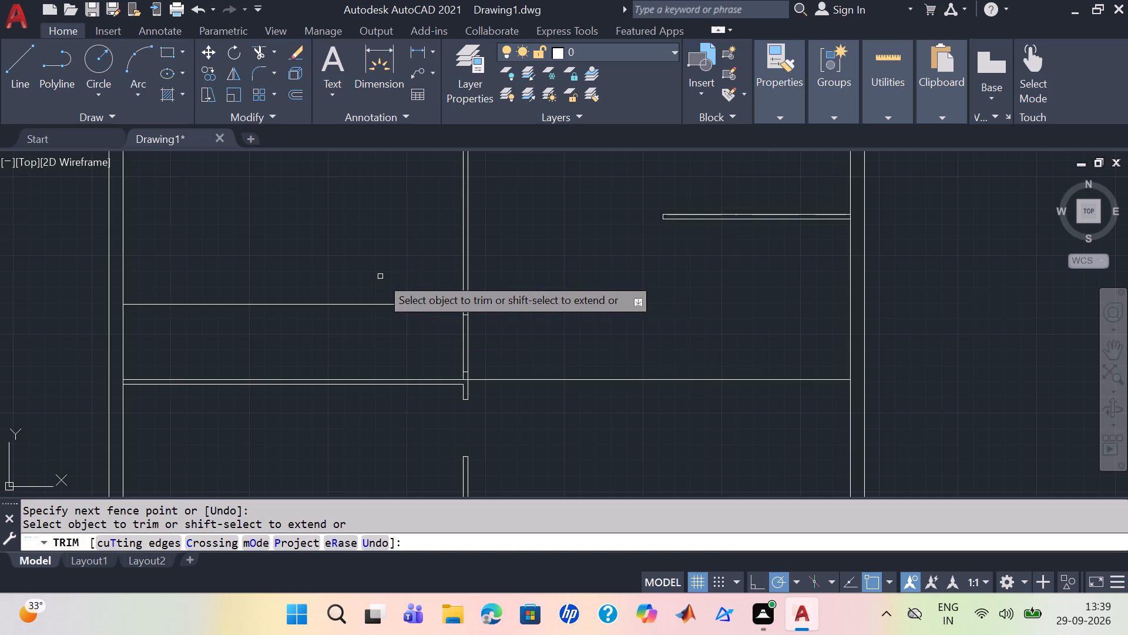
left_click_drag(381, 270, 381, 333)
scroll(481, 311, "up", 3)
left_click_drag(414, 268, 408, 339)
scroll(566, 321, "down", 3)
scroll(555, 350, "up", 2)
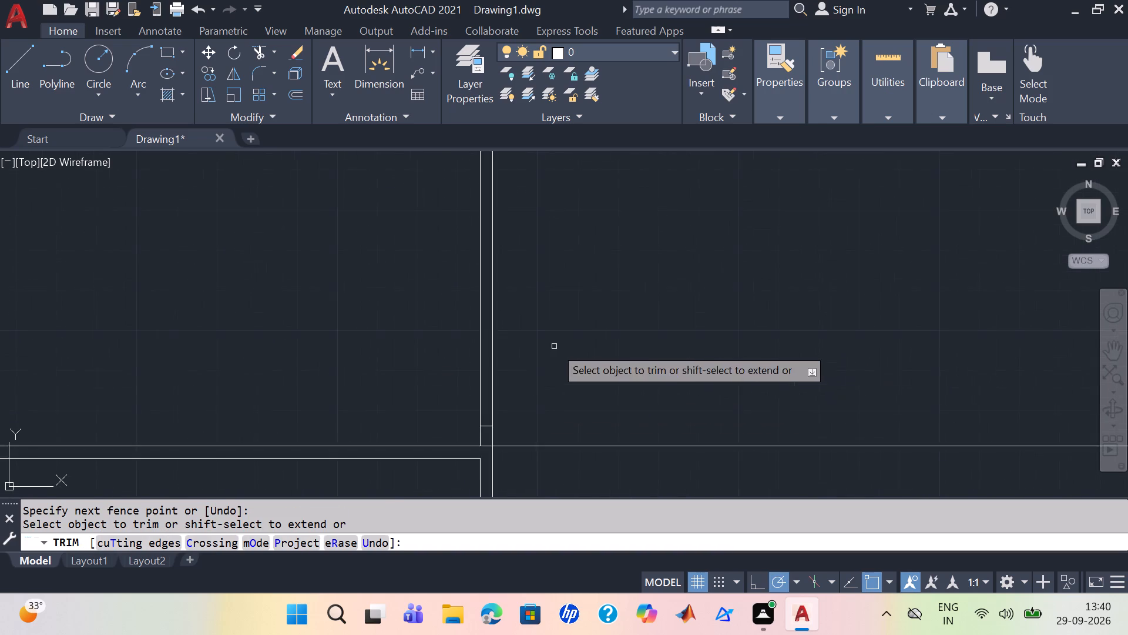
Trim away the remaining short line crossing the central partition just above its junction with the west-side partition.
scroll(533, 385, "up", 3)
middle_click_drag(529, 385, 611, 139)
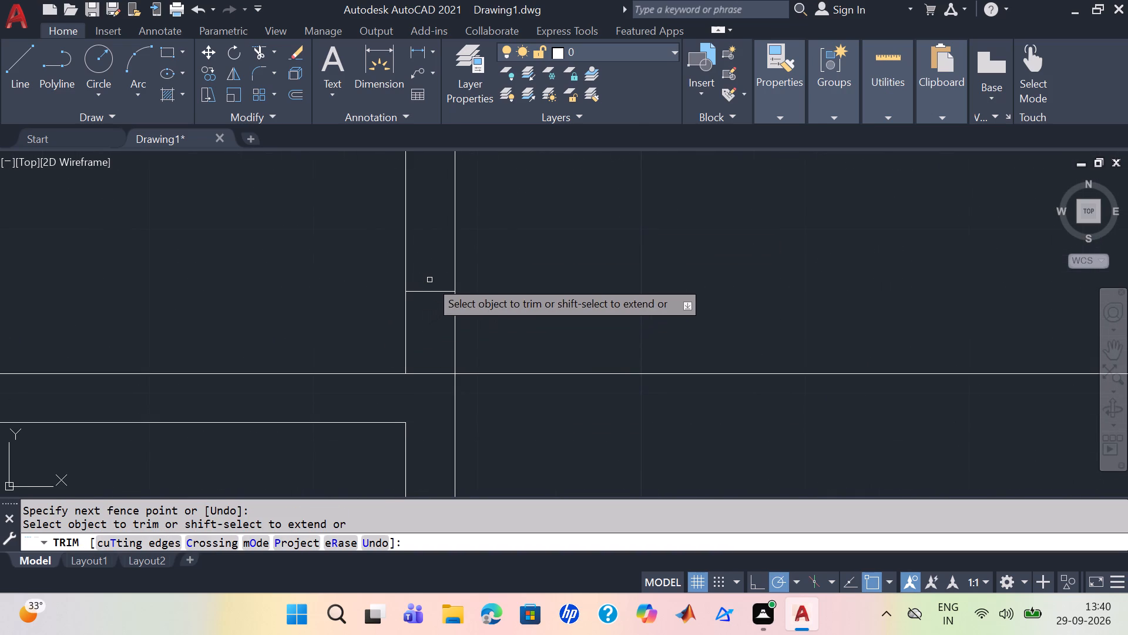
scroll(640, 253, "down", 3)
middle_click_drag(661, 263, 629, 356)
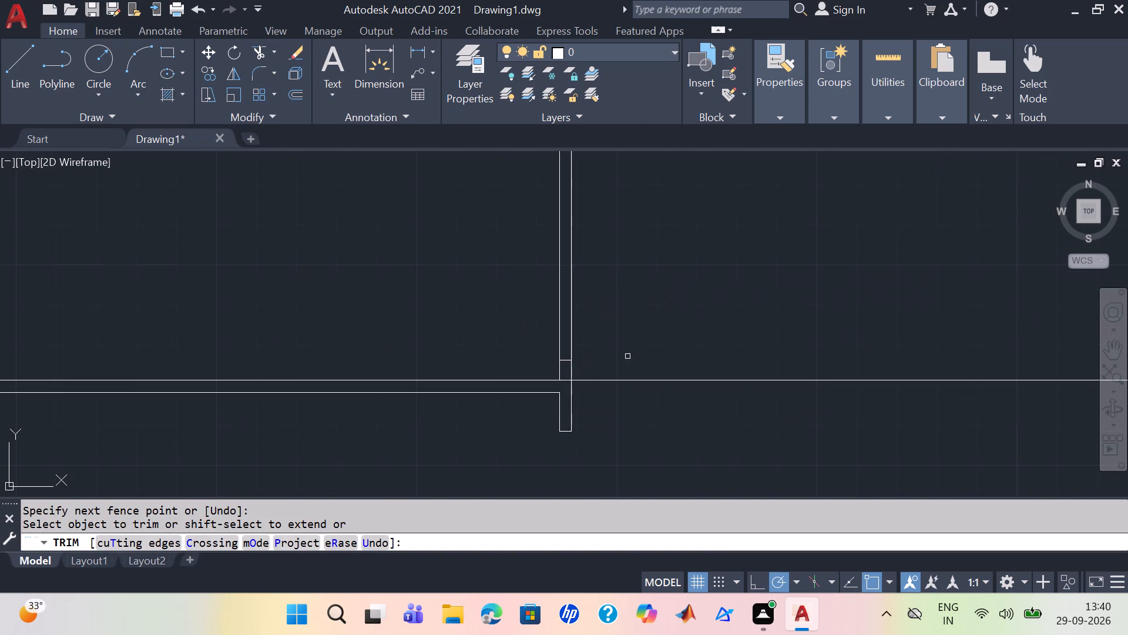
scroll(901, 344, "up", 3)
middle_click_drag(889, 345, 882, 349)
scroll(889, 345, "down", 7)
middle_click_drag(851, 323, 701, 335)
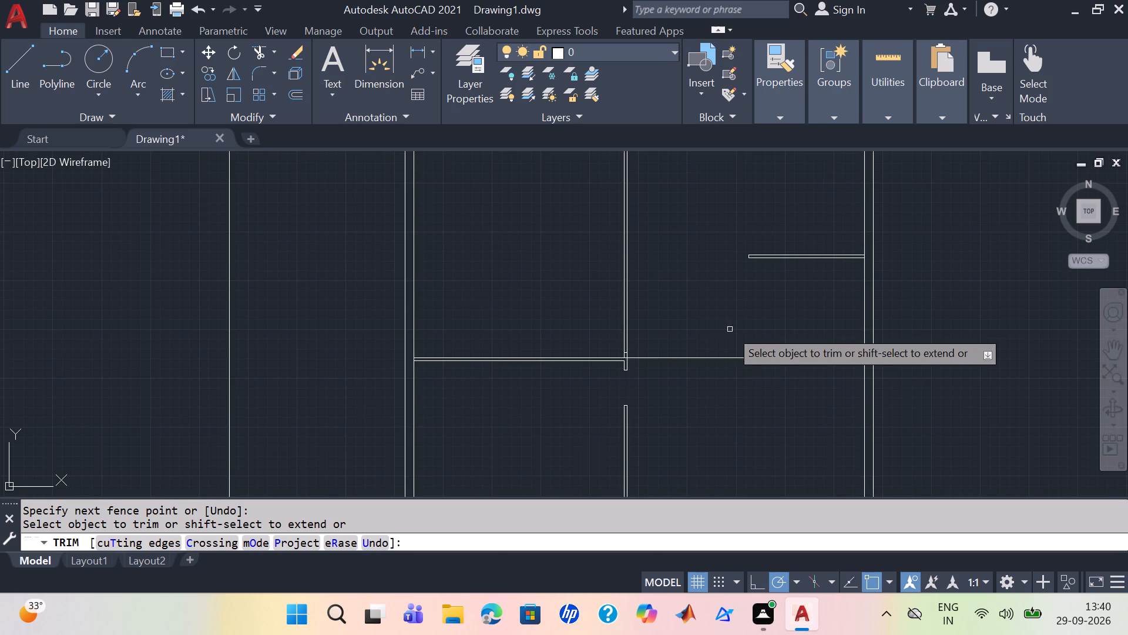
scroll(700, 338, "up", 3)
middle_click_drag(631, 357, 813, 263)
scroll(804, 266, "up", 1)
scroll(598, 335, "up", 1)
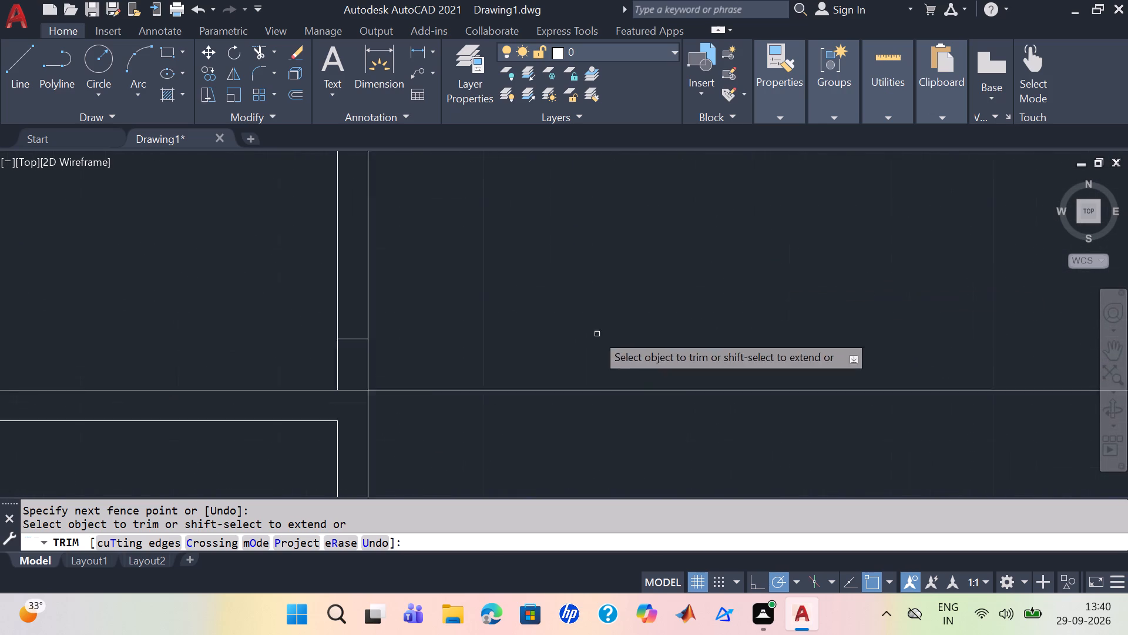
scroll(595, 333, "up", 2)
middle_click_drag(579, 327, 968, 246)
left_click_drag(371, 266, 375, 297)
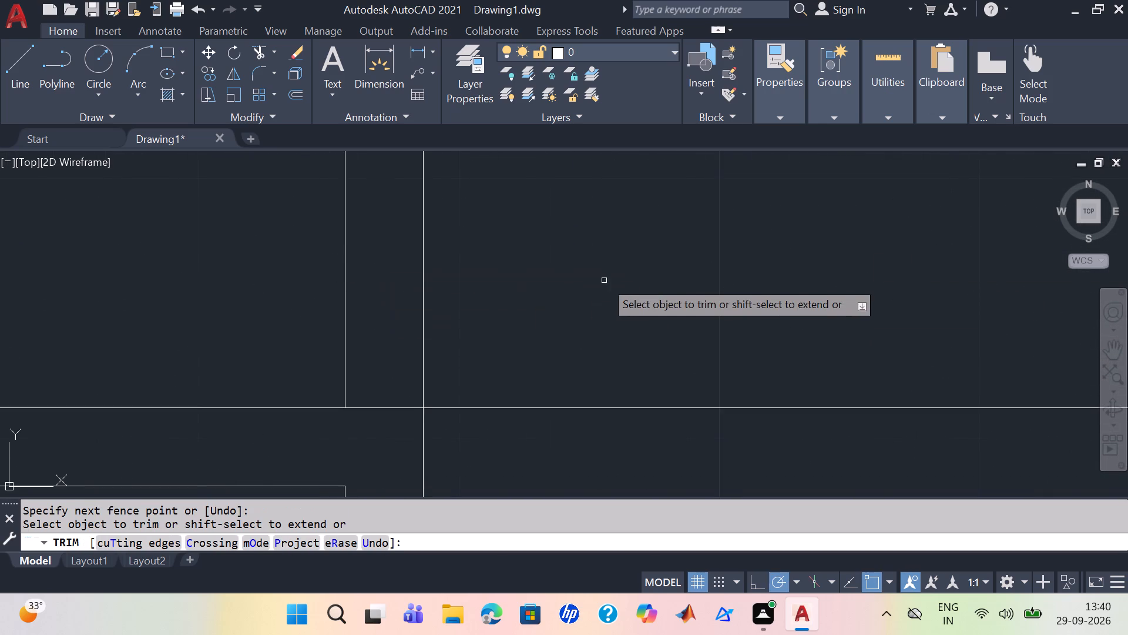
scroll(629, 276, "down", 5)
scroll(724, 269, "down", 1)
middle_click_drag(724, 269, 650, 285)
scroll(643, 285, "up", 2)
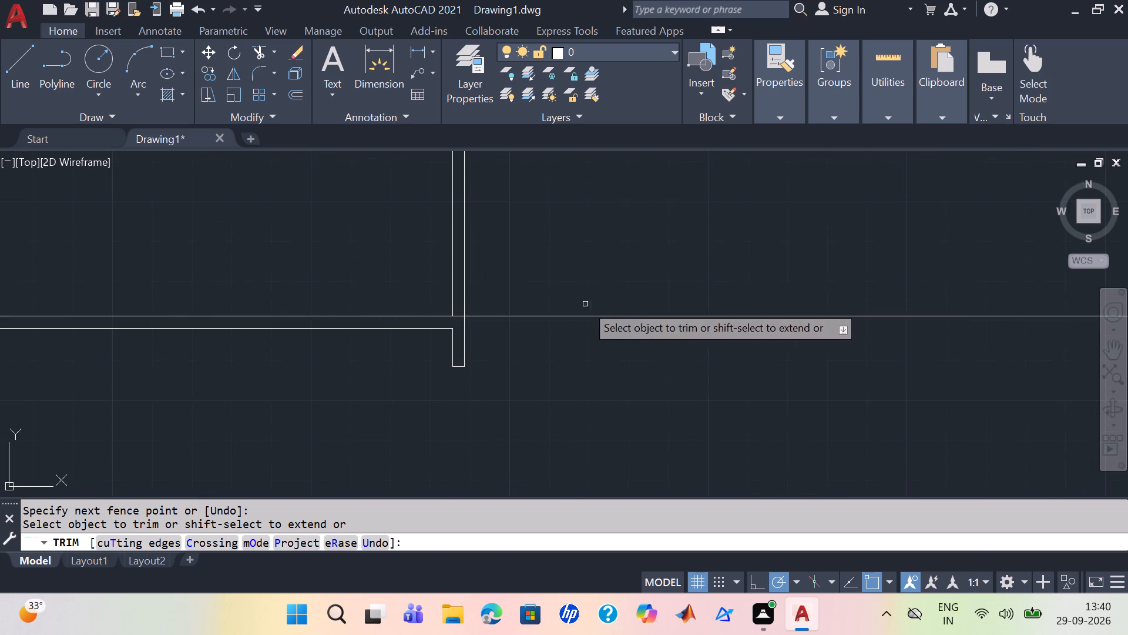
Trim the extended horizontal line between the two faces of the central partition at the west-side partition junction.
scroll(576, 299, "up", 2)
middle_click_drag(546, 282, 830, 226)
scroll(277, 387, "up", 1)
left_click_drag(755, 229, 767, 282)
Trim away the remaining horizontal line between the central partition and the east exterior wall.
scroll(987, 286, "down", 2)
middle_click_drag(963, 329, 505, 369)
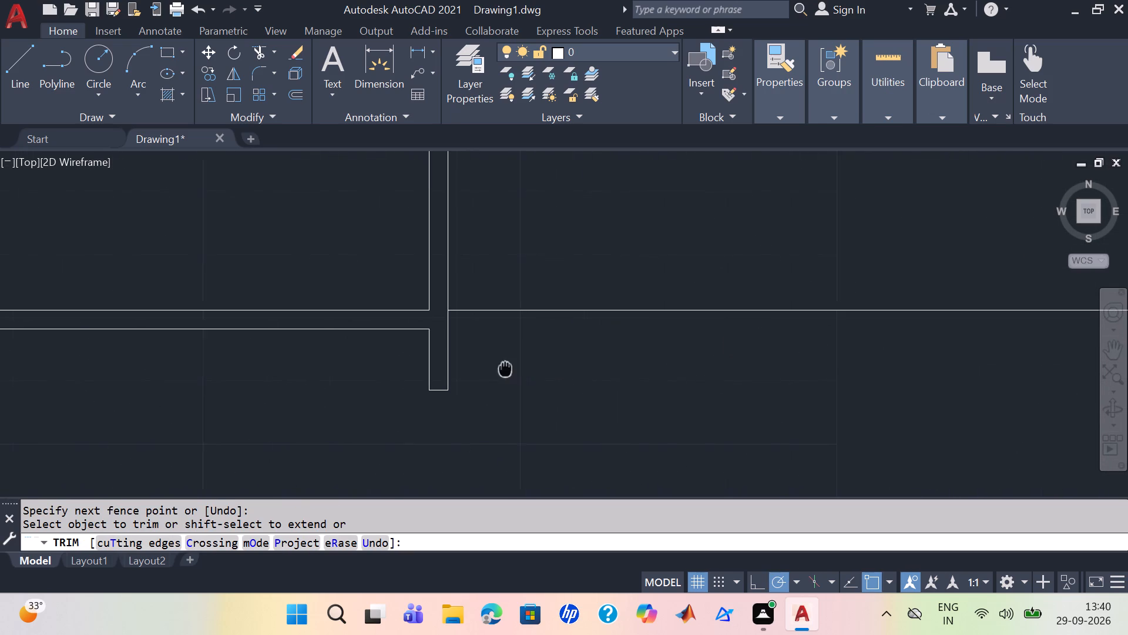
middle_click_drag(505, 369, 501, 369)
middle_click_drag(685, 340, 493, 433)
scroll(493, 433, "down", 1)
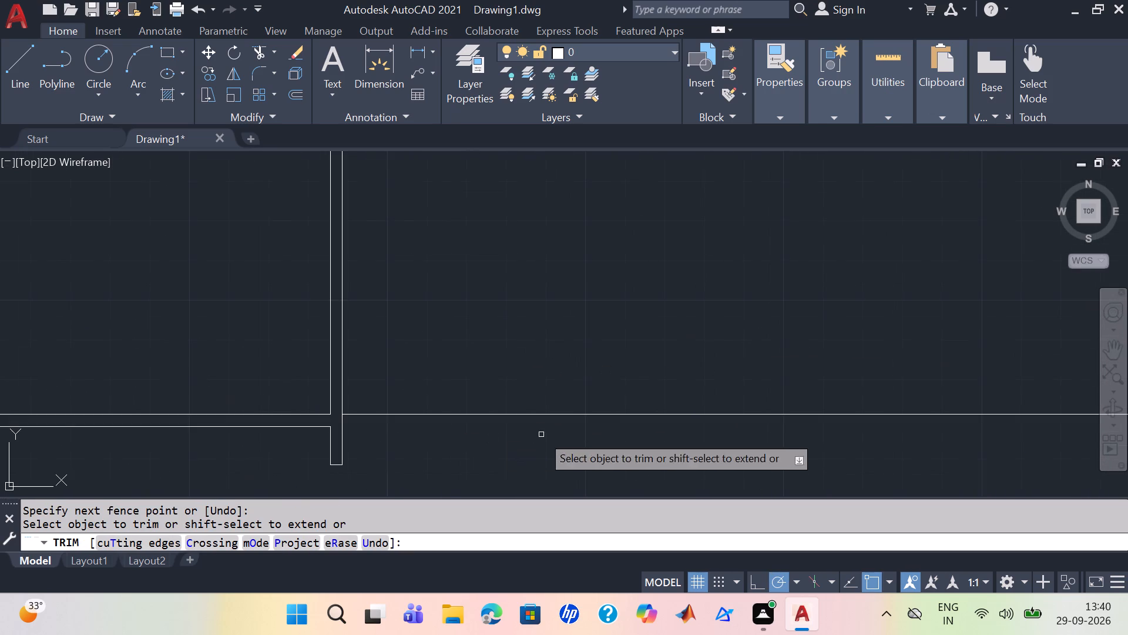
middle_click_drag(541, 435, 556, 342)
left_click_drag(597, 289, 586, 394)
scroll(642, 345, "down", 2)
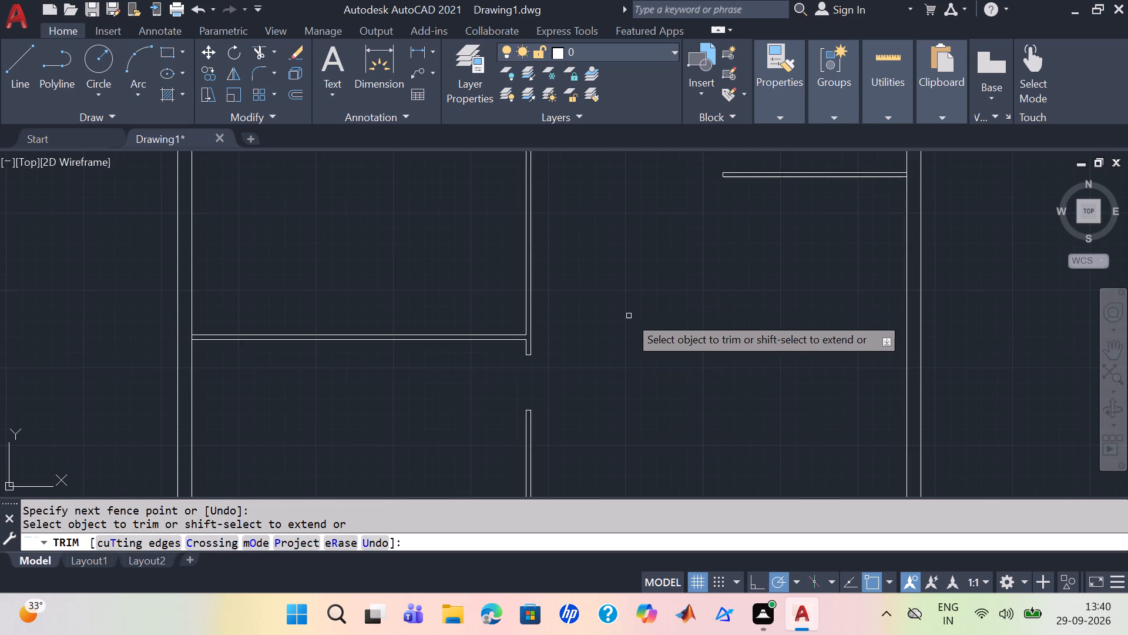
middle_click_drag(627, 308, 553, 402)
scroll(577, 375, "down", 1)
middle_click_drag(633, 423, 628, 291)
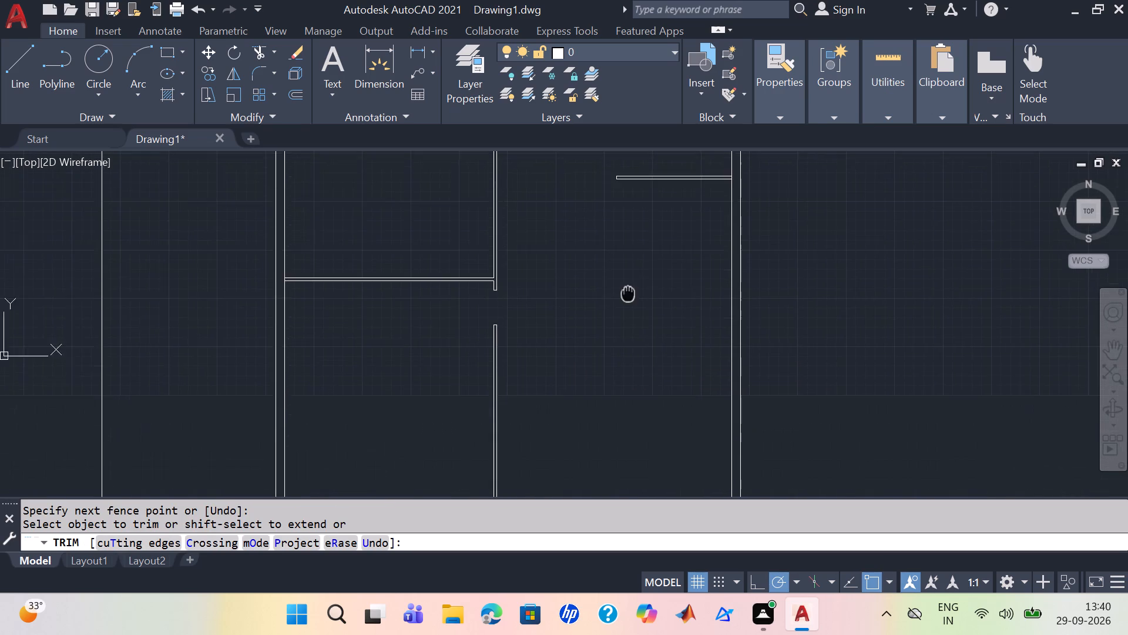
middle_click_drag(628, 291, 627, 290)
scroll(623, 299, "down", 1)
scroll(592, 292, "up", 1)
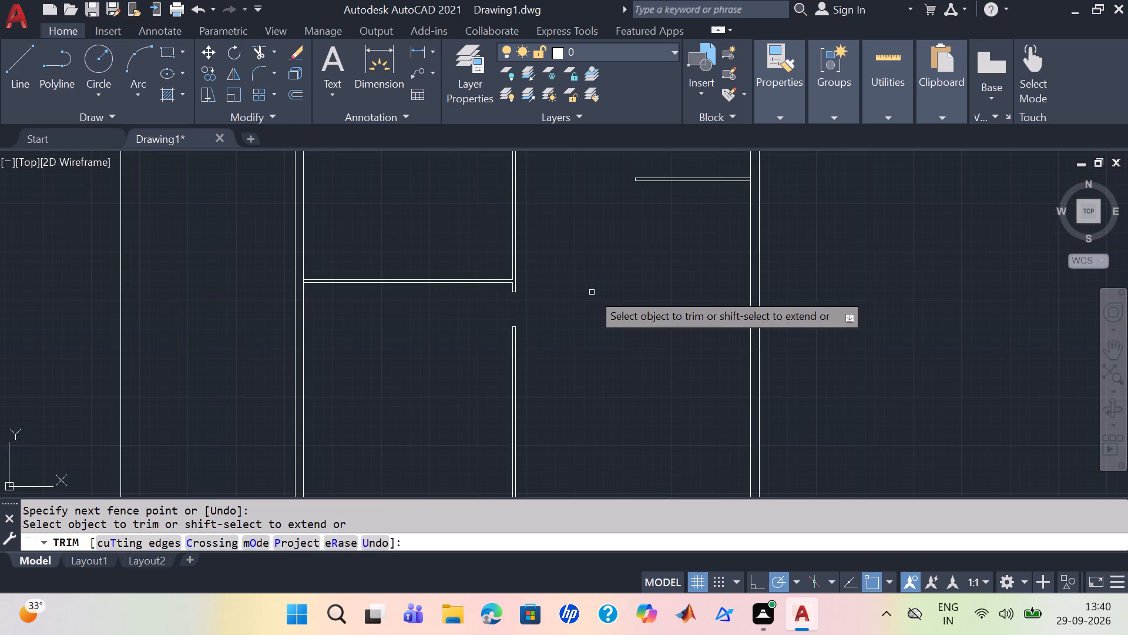
middle_click_drag(592, 293, 607, 425)
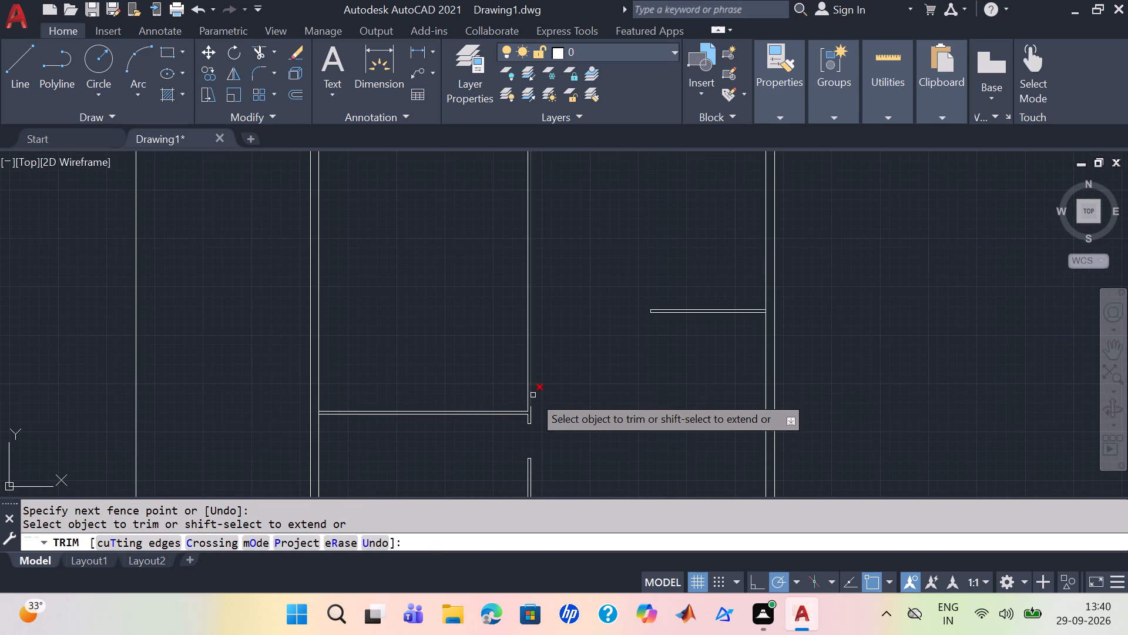
key("Escape")
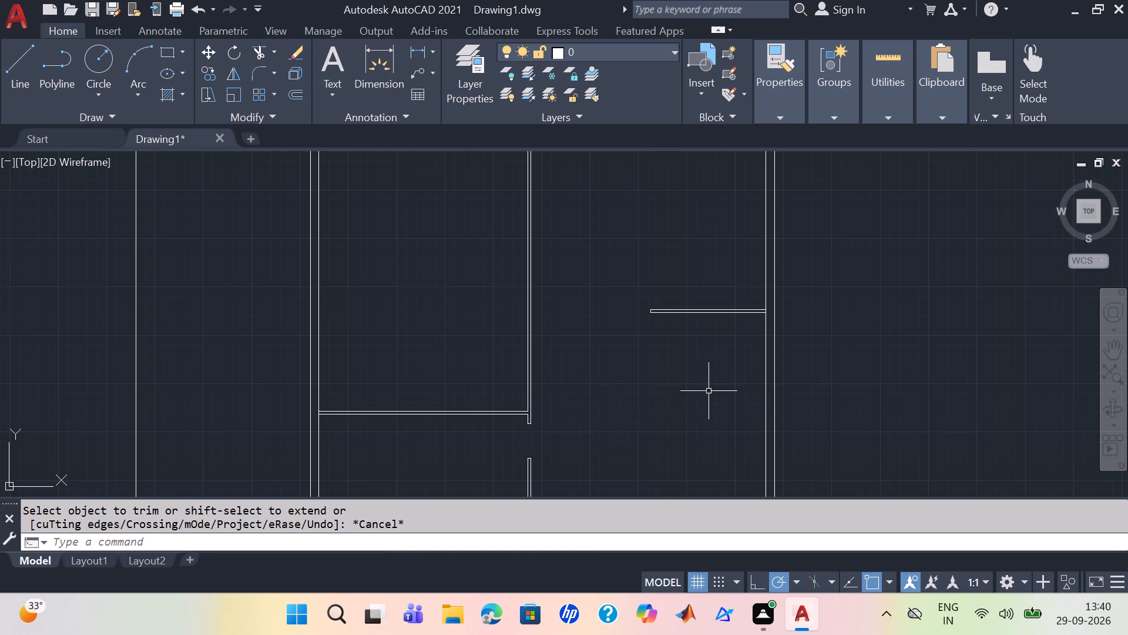
Draw a horizontal line about 20'-6" long from the central partition, above the west-side partition junction, to the east exterior wall.
scroll(594, 399, "up", 2)
middle_click_drag(527, 403, 649, 422)
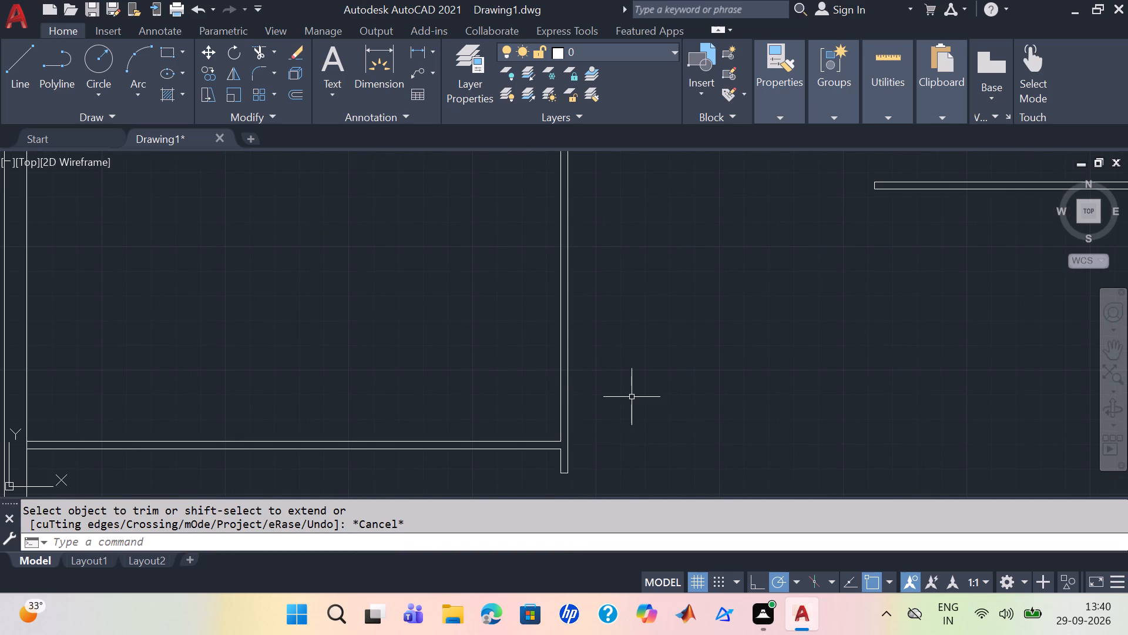
key("l")
key("Return")
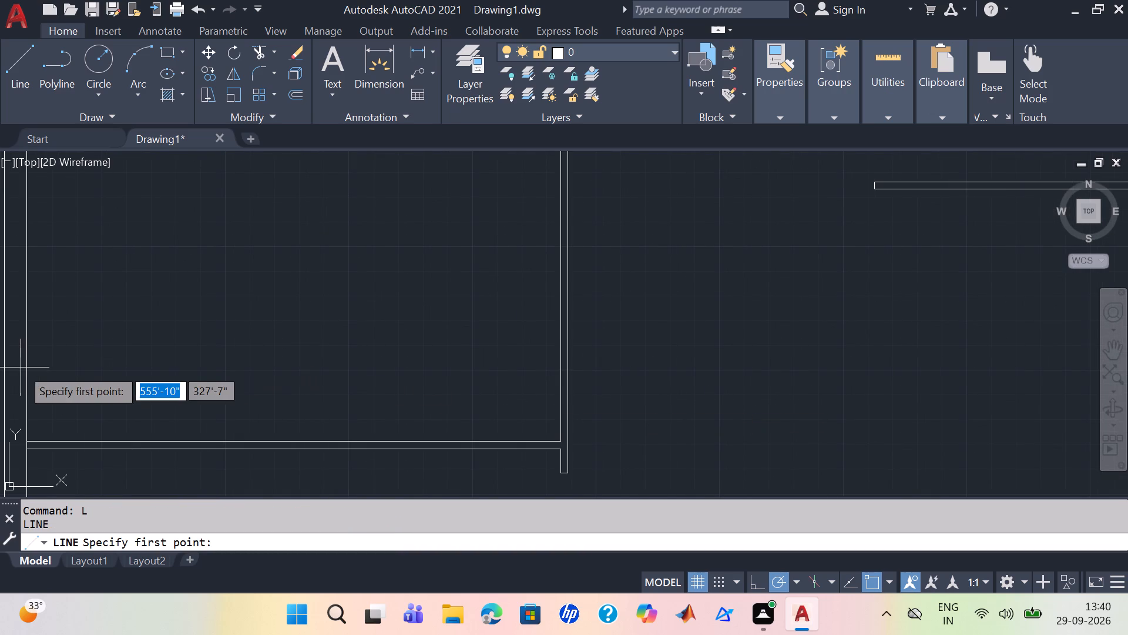
scroll(557, 380, "up", 1)
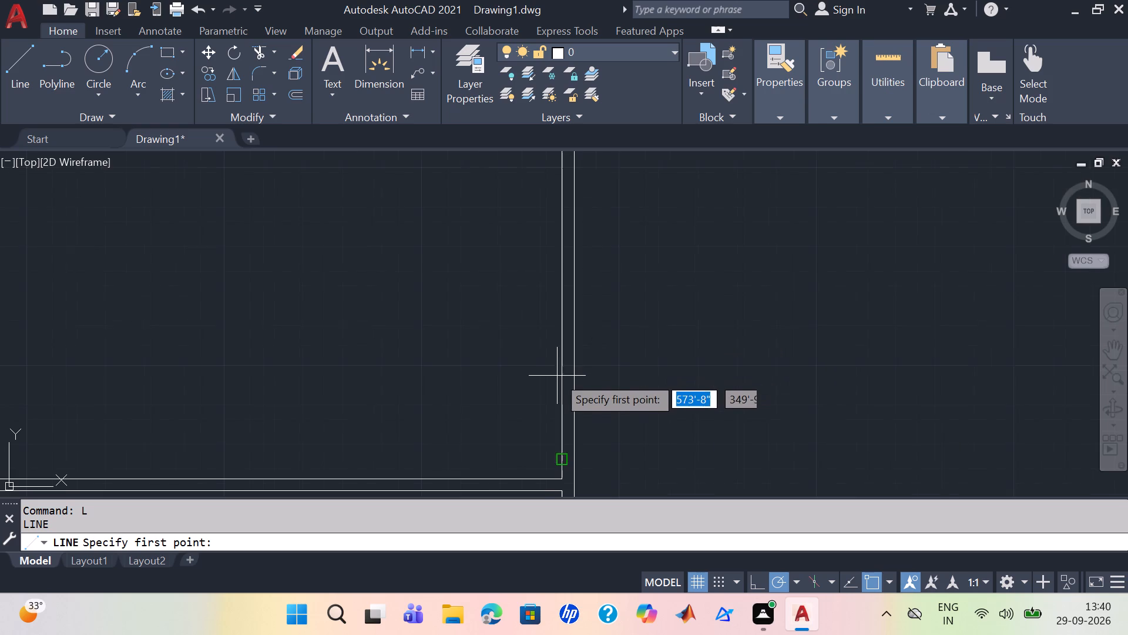
double_click(563, 374)
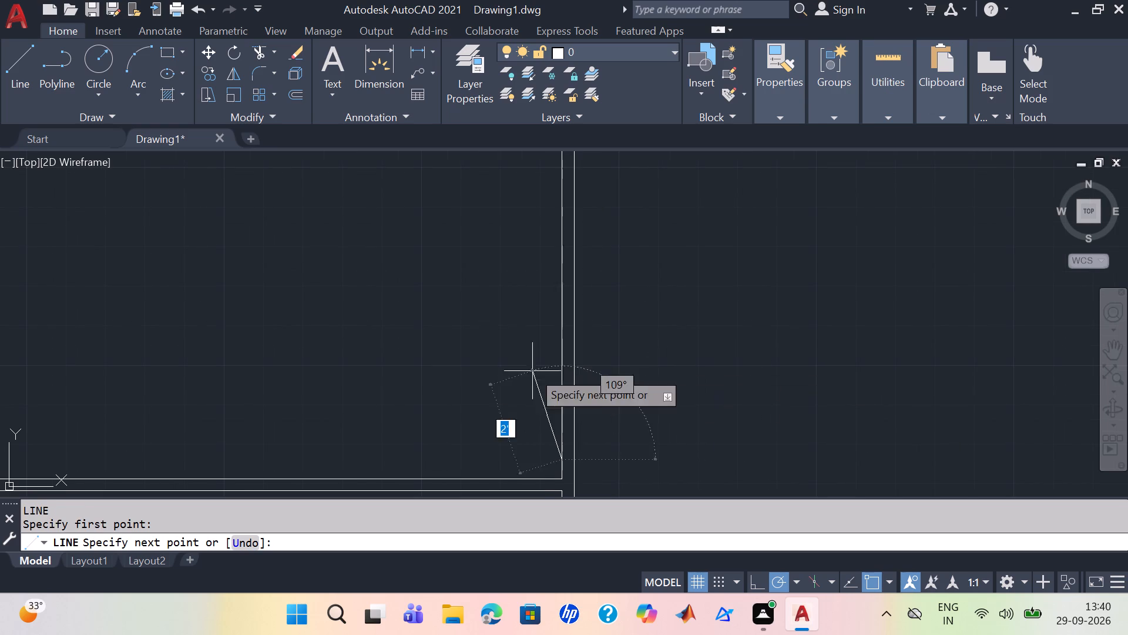
double_click(563, 363)
middle_click_drag(1005, 377, 346, 412)
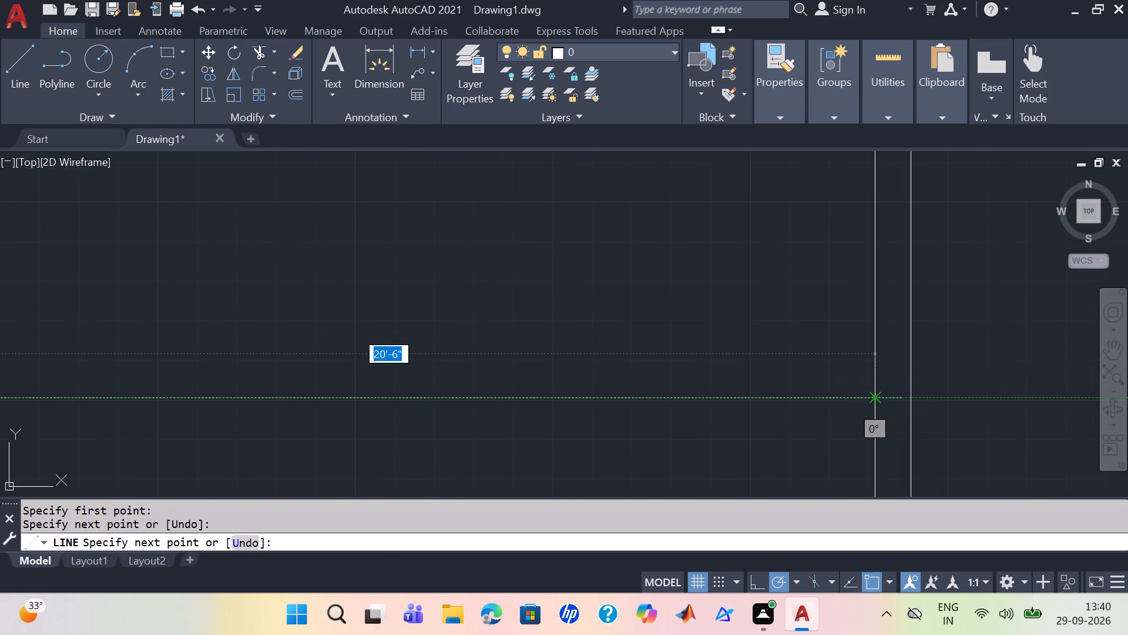
double_click(876, 394)
scroll(683, 384, "down", 2)
scroll(732, 373, "down", 1)
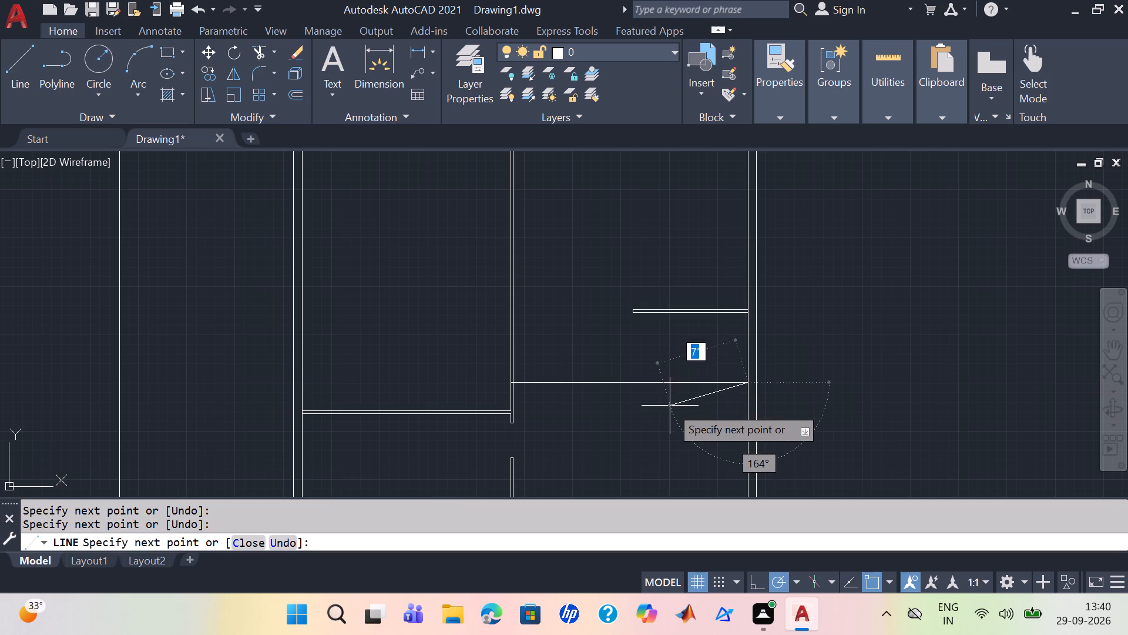
key("Escape")
middle_click_drag(621, 436, 610, 356)
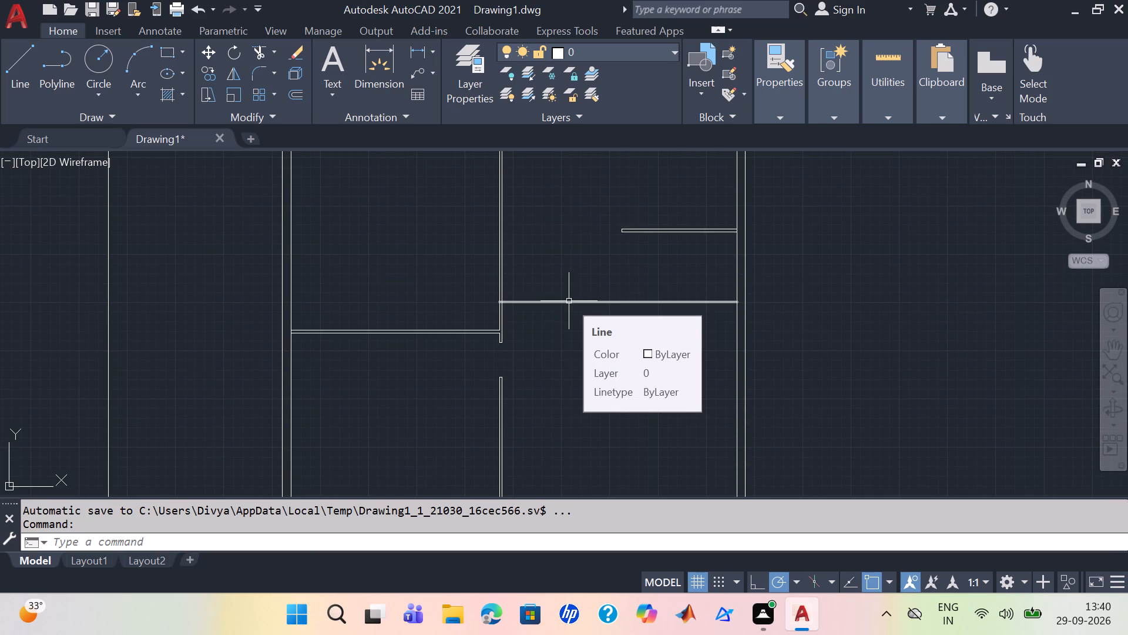
Offset the new horizontal line in the east room 3" to the north to form a partition.
key("o")
key("Return")
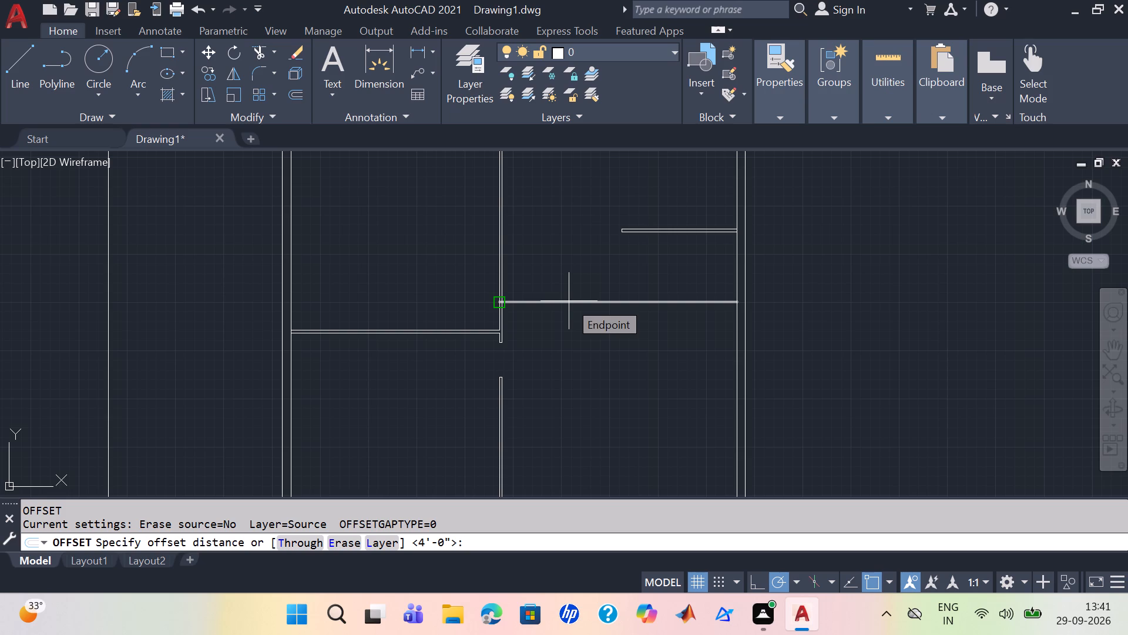
key("3")
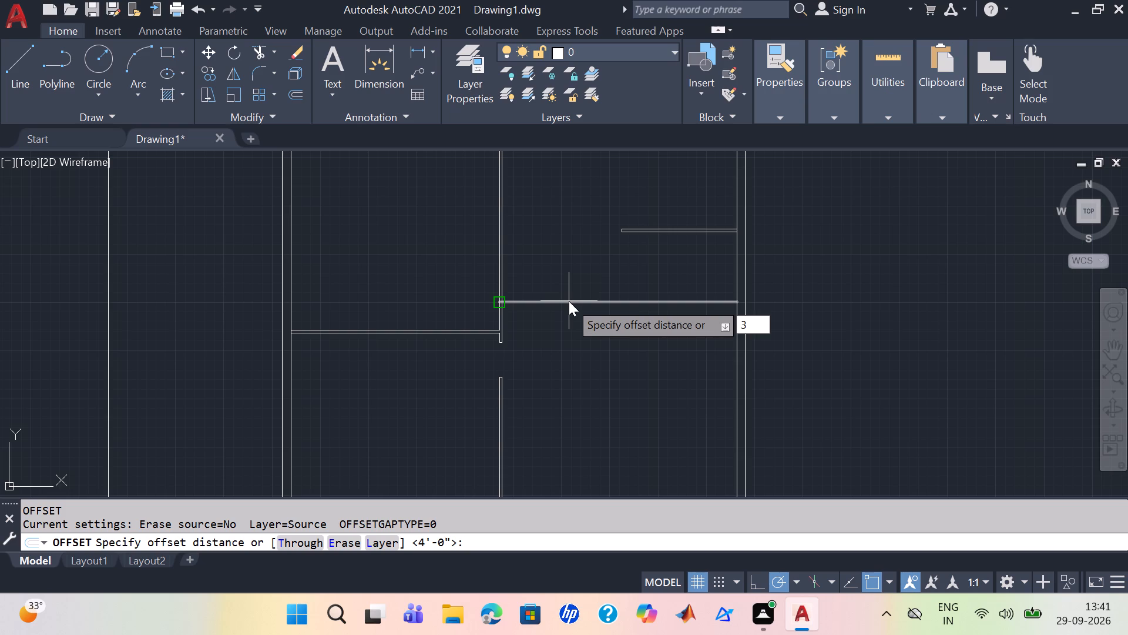
key("shift+quotedbl")
key("Return")
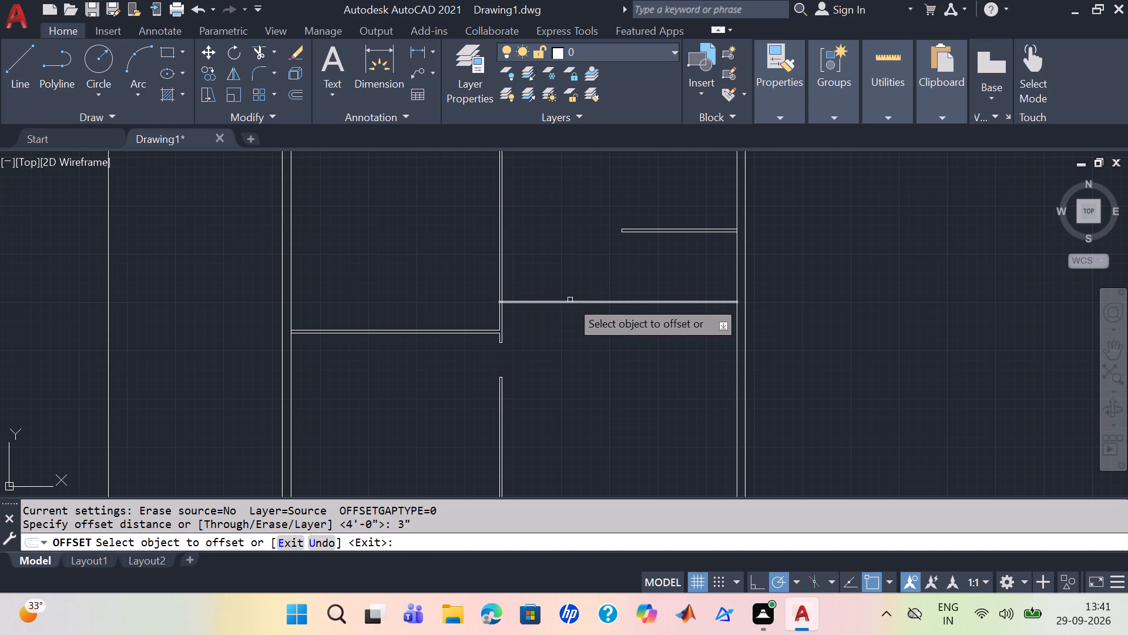
scroll(572, 300, "up", 3)
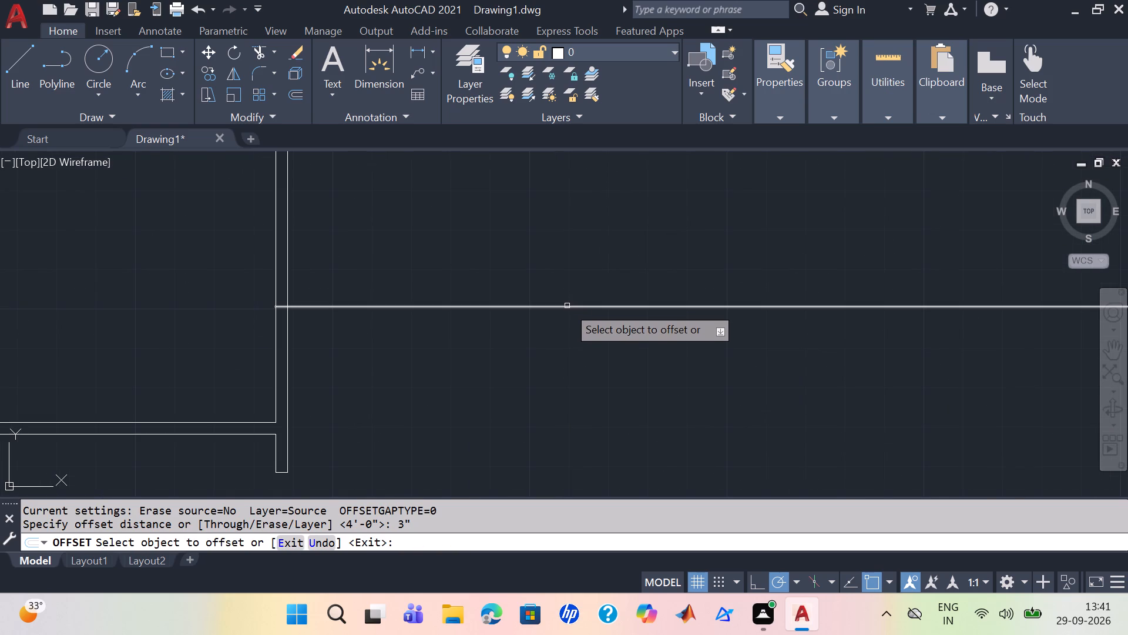
left_click(569, 315)
left_click(569, 308)
left_click(568, 290)
scroll(602, 316, "down", 2)
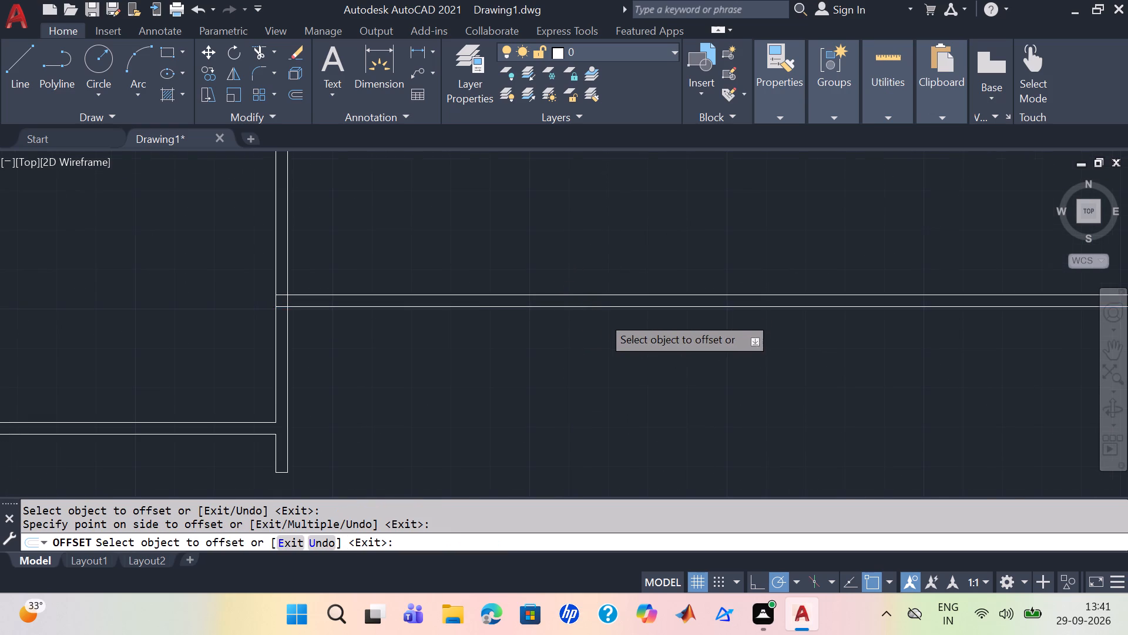
Extend both lines of the short east-side partition stub west to the central partition.
scroll(602, 316, "down", 2)
middle_click_drag(586, 337, 595, 290)
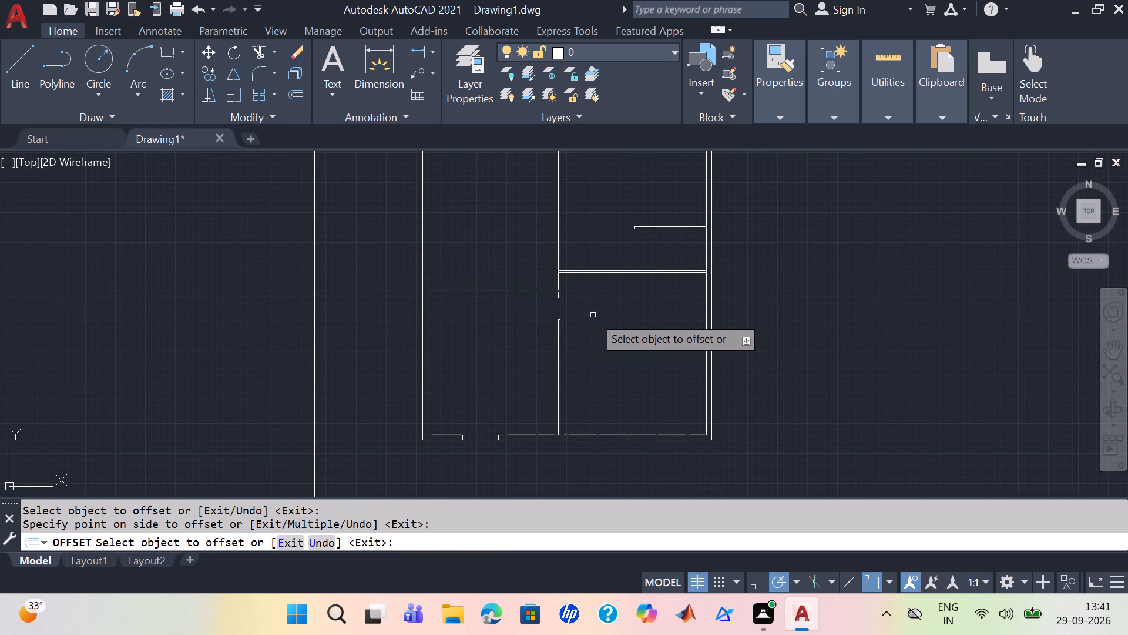
scroll(595, 308, "down", 1)
scroll(604, 295, "up", 2)
middle_click_drag(622, 299, 604, 383)
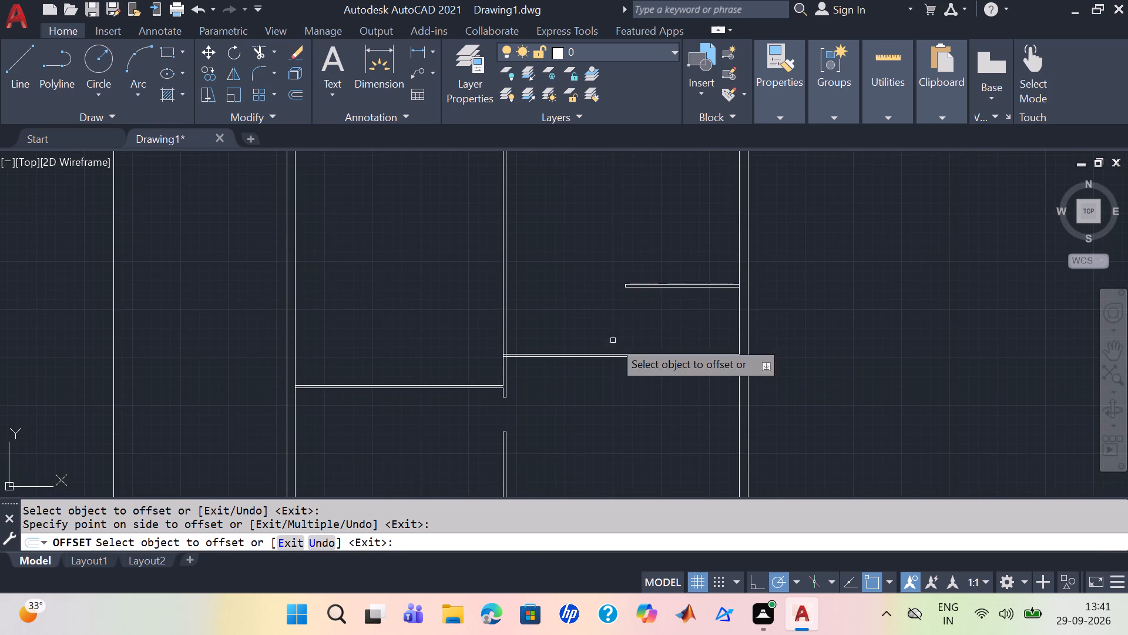
scroll(617, 363, "down", 1)
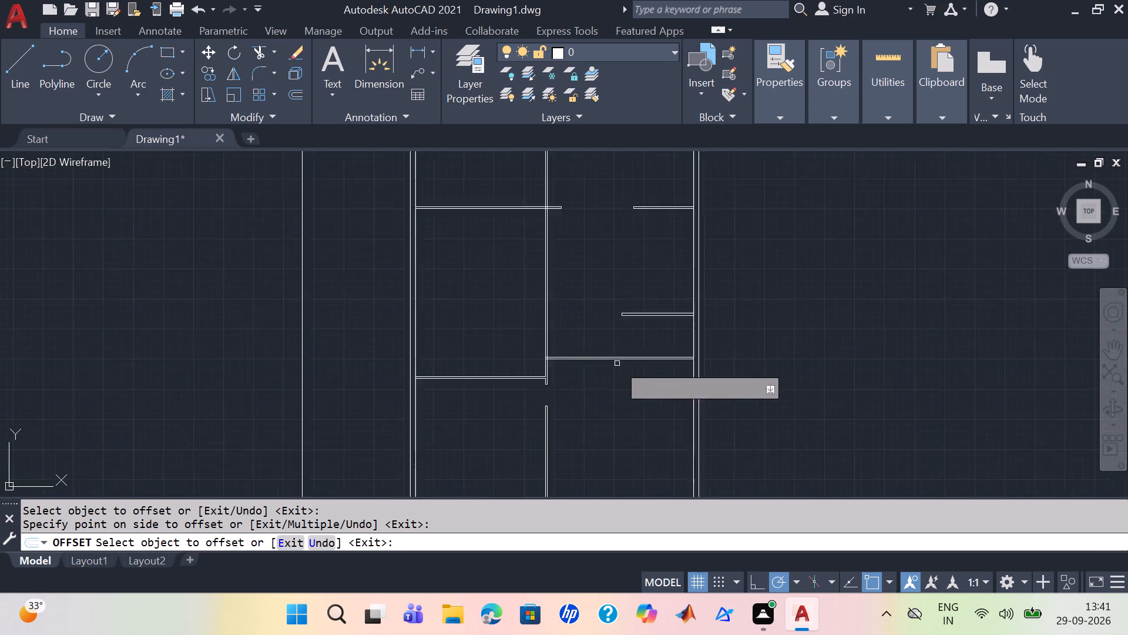
scroll(617, 363, "down", 1)
middle_click_drag(600, 388, 595, 380)
scroll(589, 339, "up", 3)
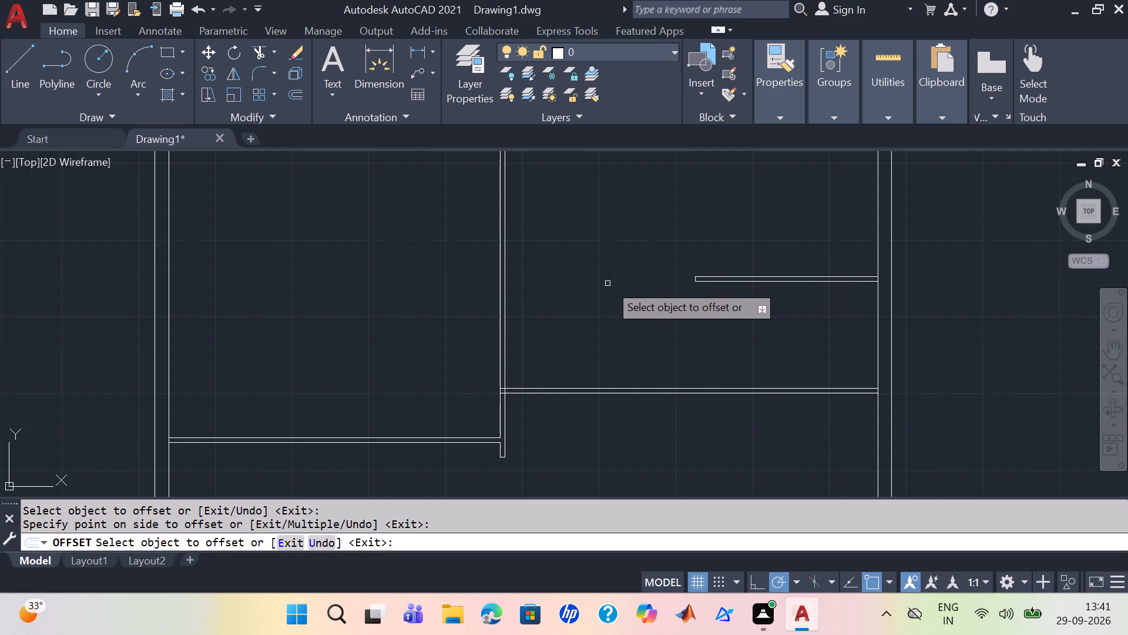
type("ex")
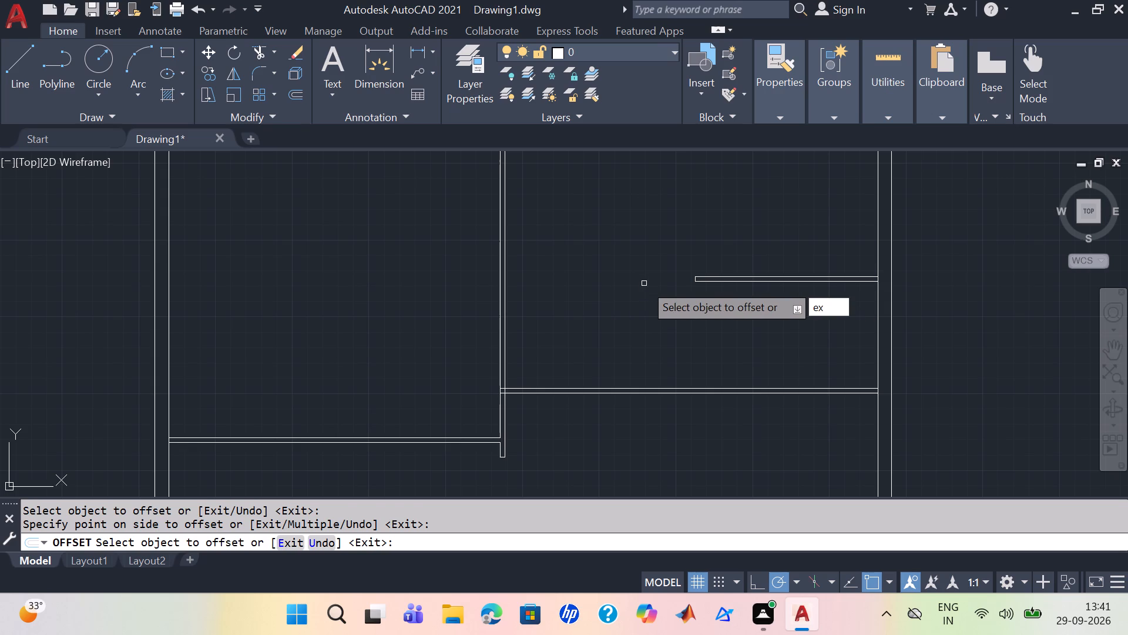
key("Escape")
key("Escape")
type("ex")
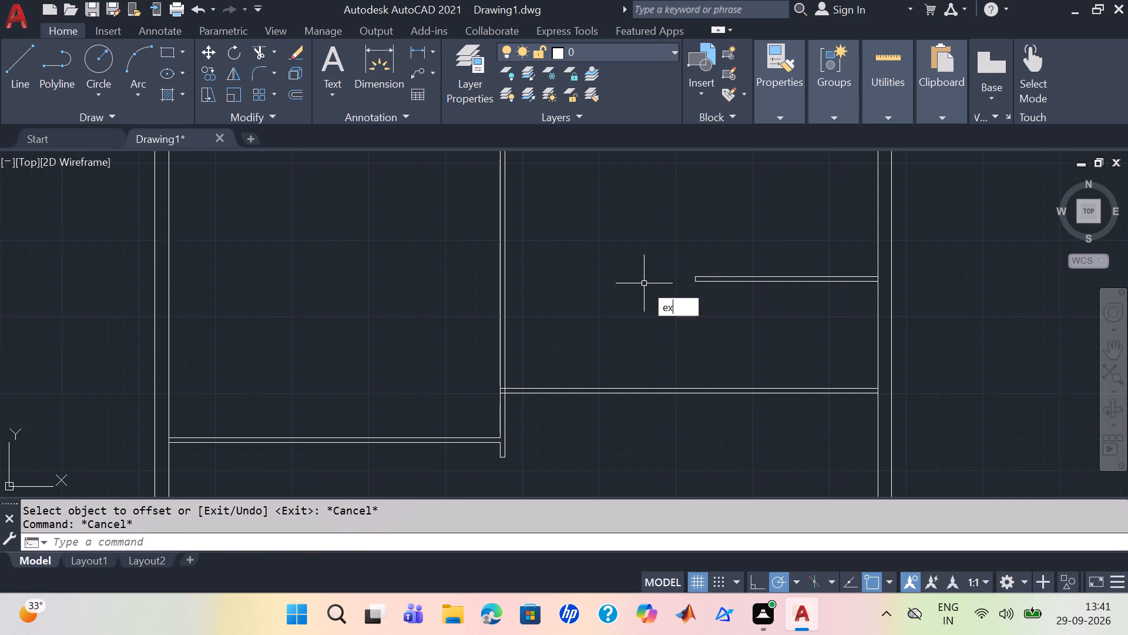
key("Return")
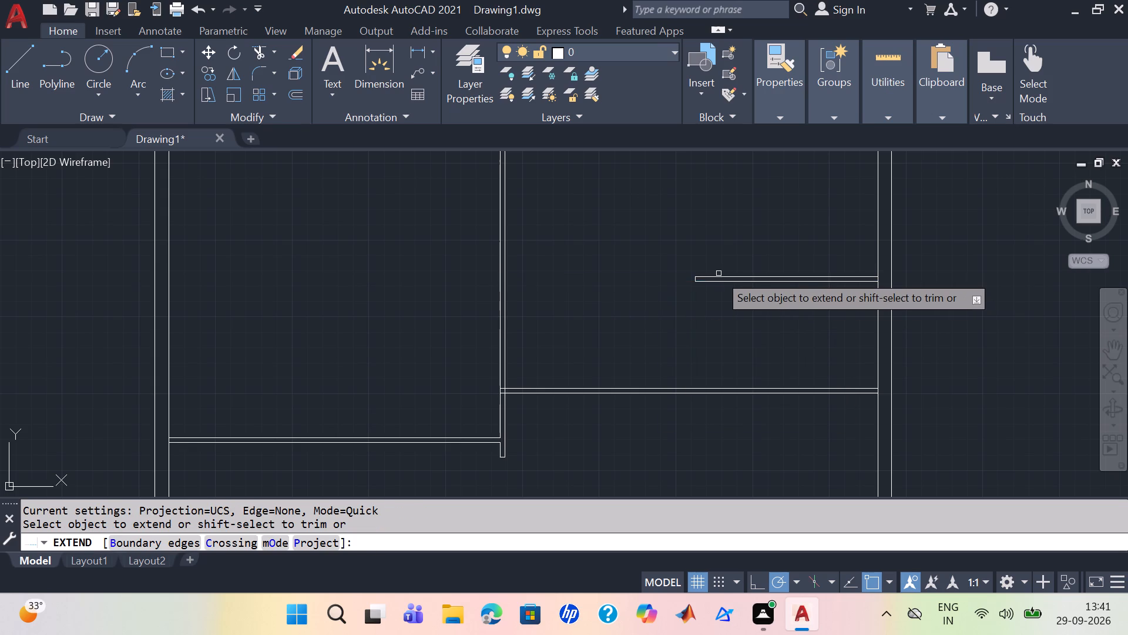
left_click(703, 282)
left_click(700, 277)
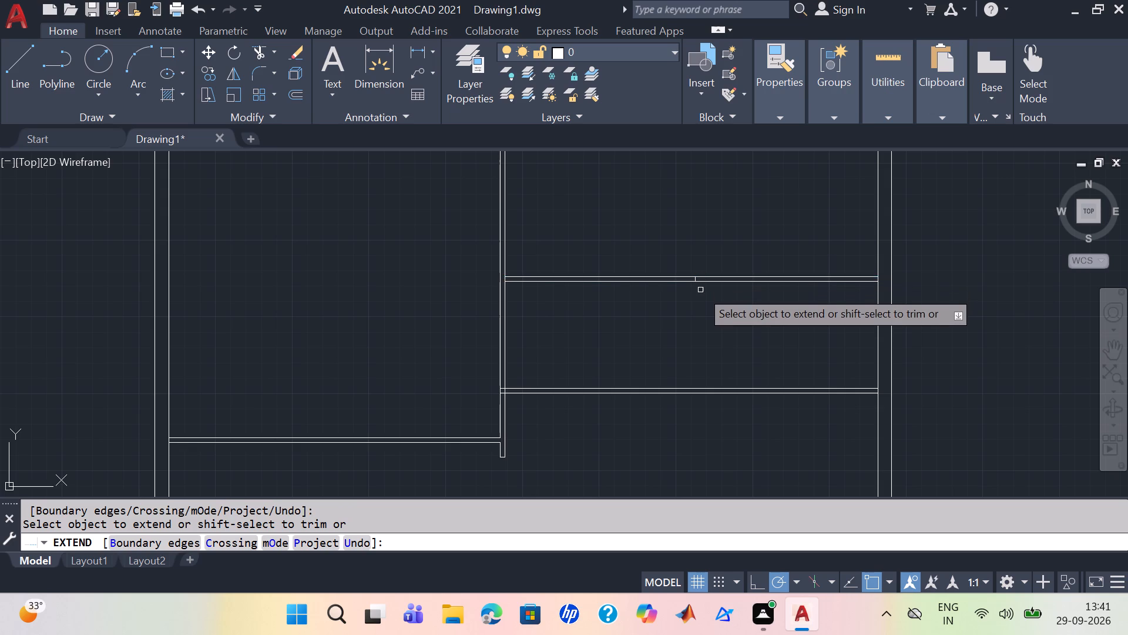
Trim away the leftover short vertical end line inside the newly extended east-side partition.
scroll(700, 292, "up", 3)
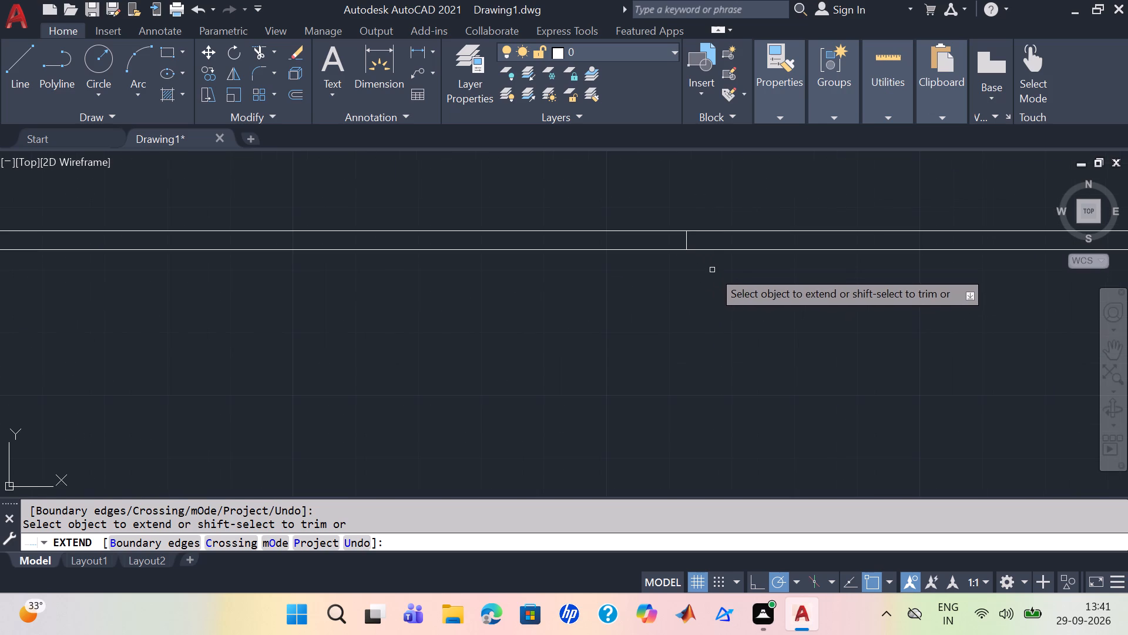
key("Escape")
key("t")
key("r")
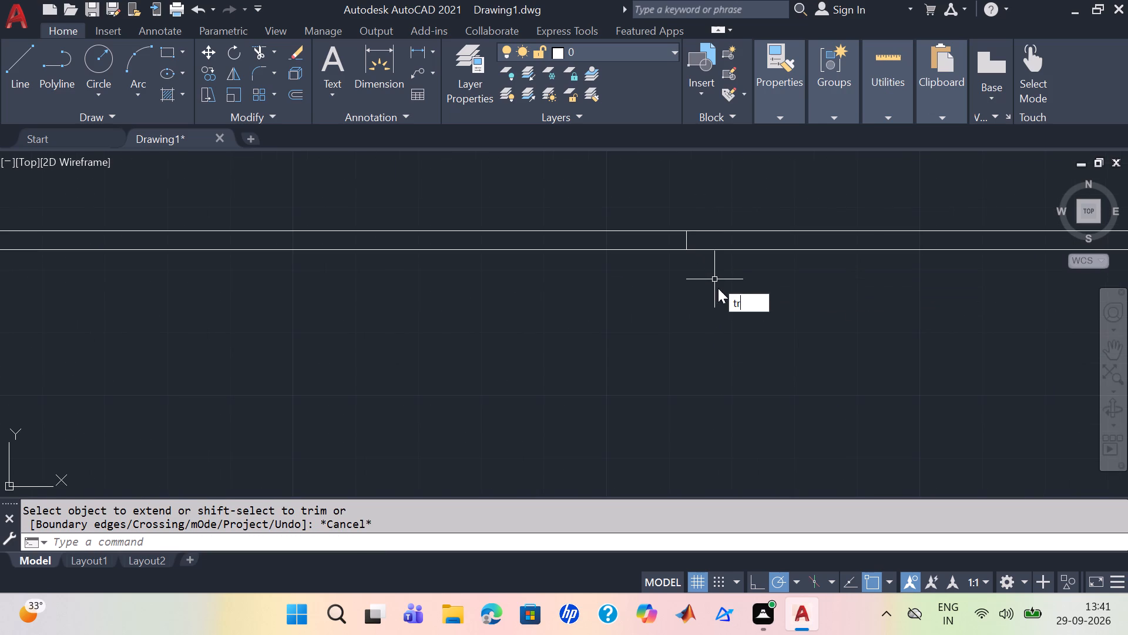
key("Return")
left_click_drag(709, 245, 651, 253)
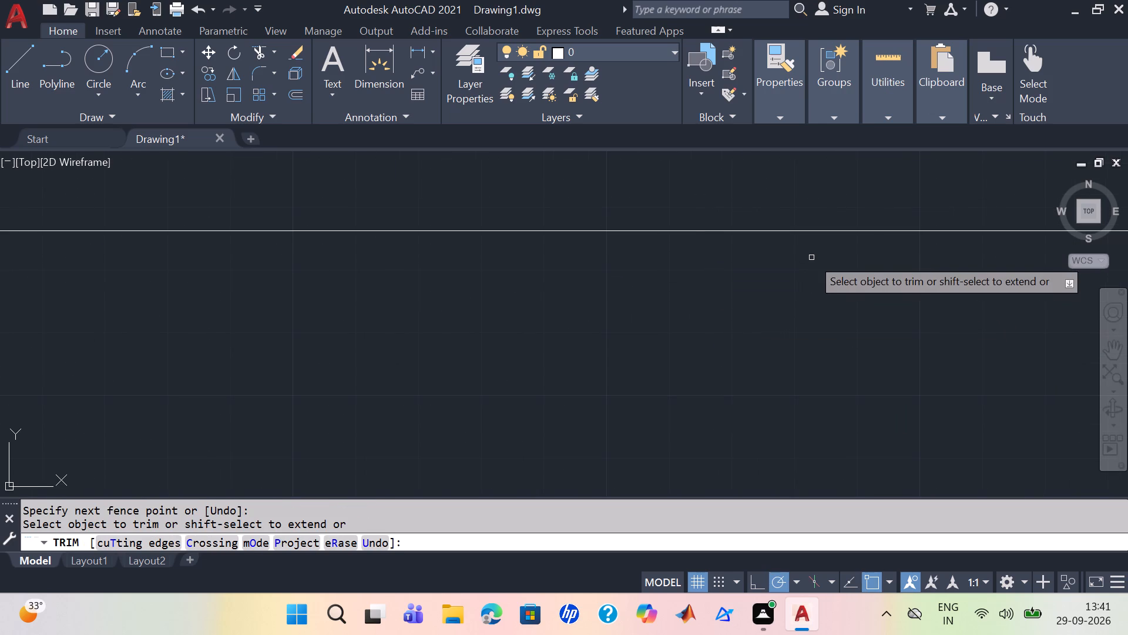
key("ctrl+z")
scroll(696, 267, "up", 3)
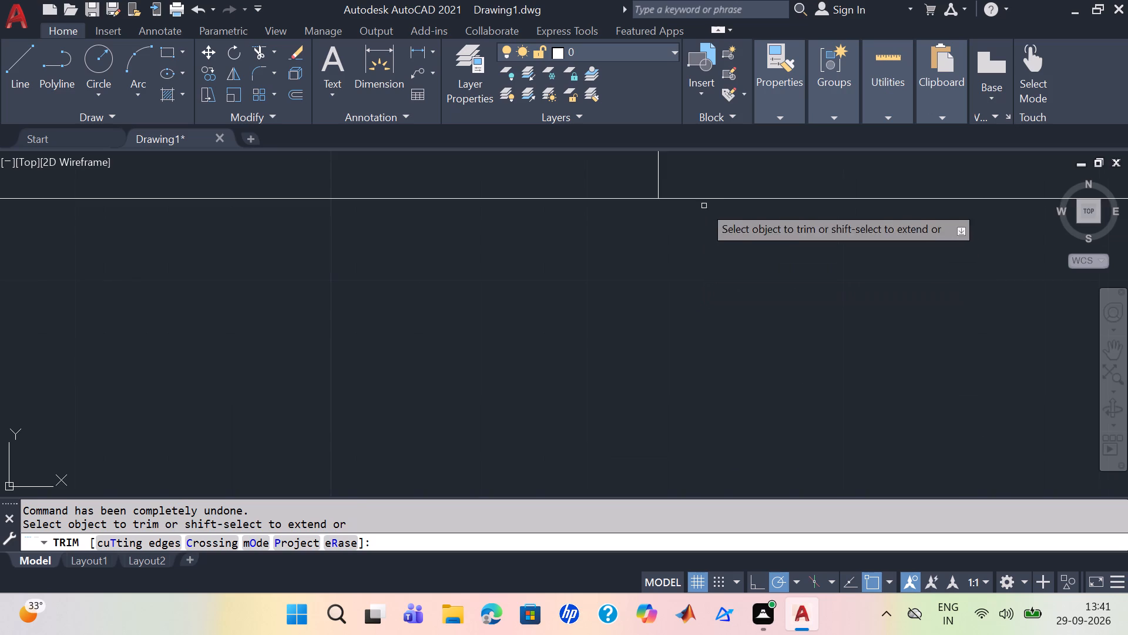
left_click_drag(677, 179, 597, 166)
scroll(746, 233, "down", 3)
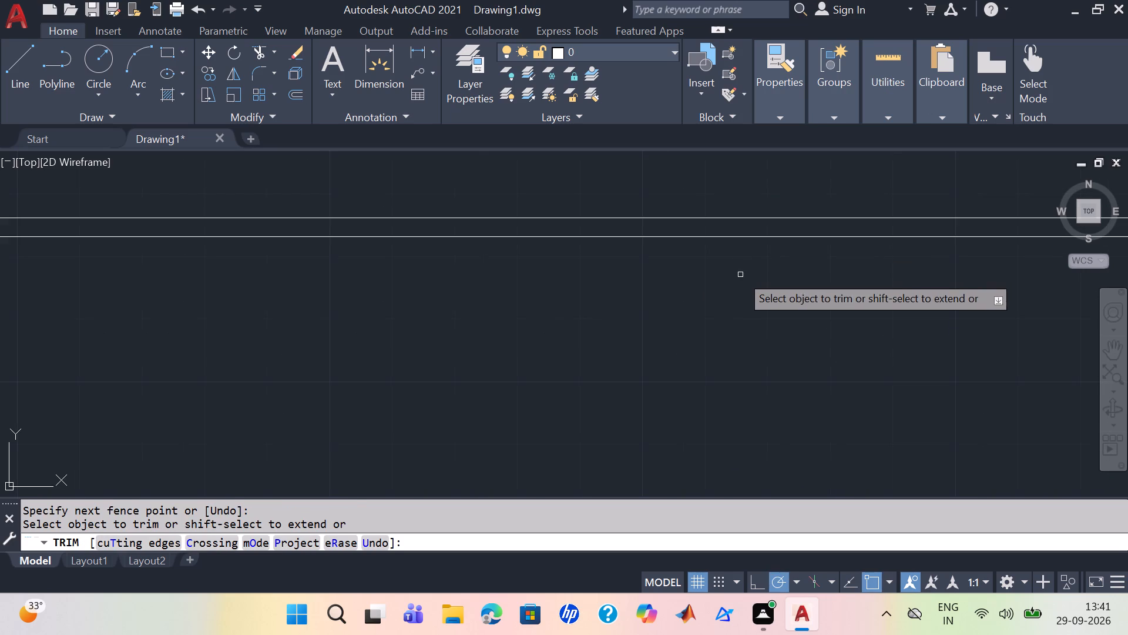
Trim the two lines of the lower east-side partition where they run between the faces of the central partition.
scroll(716, 292, "down", 2)
middle_click_drag(696, 308, 651, 337)
scroll(650, 337, "down", 1)
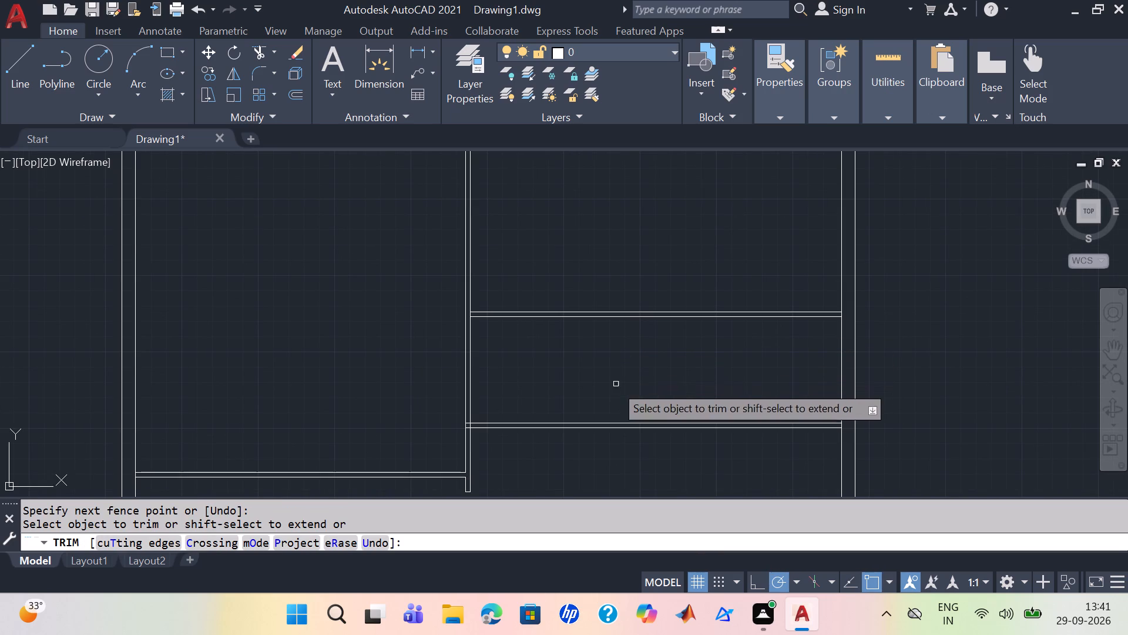
scroll(487, 383, "up", 2)
middle_click_drag(507, 389, 694, 179)
scroll(586, 333, "up", 4)
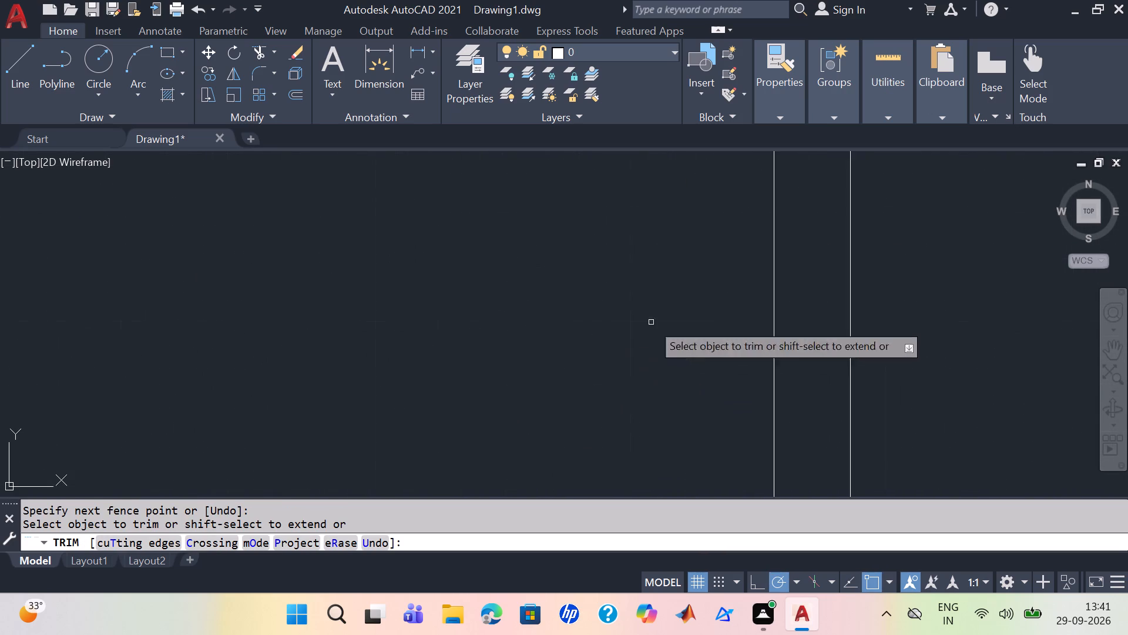
middle_click_drag(720, 286, 544, 510)
left_click_drag(637, 186, 637, 382)
Trim the central partition's east face between the two lines of the lower east-side partition to open the junction.
scroll(783, 400, "down", 4)
middle_click_drag(825, 390, 613, 319)
scroll(553, 351, "up", 4)
middle_click_drag(547, 176, 635, 414)
left_click_drag(625, 312, 712, 303)
scroll(711, 308, "down", 4)
middle_click_drag(844, 426, 520, 395)
scroll(521, 395, "down", 3)
middle_click_drag(677, 399, 637, 365)
scroll(512, 432, "up", 1)
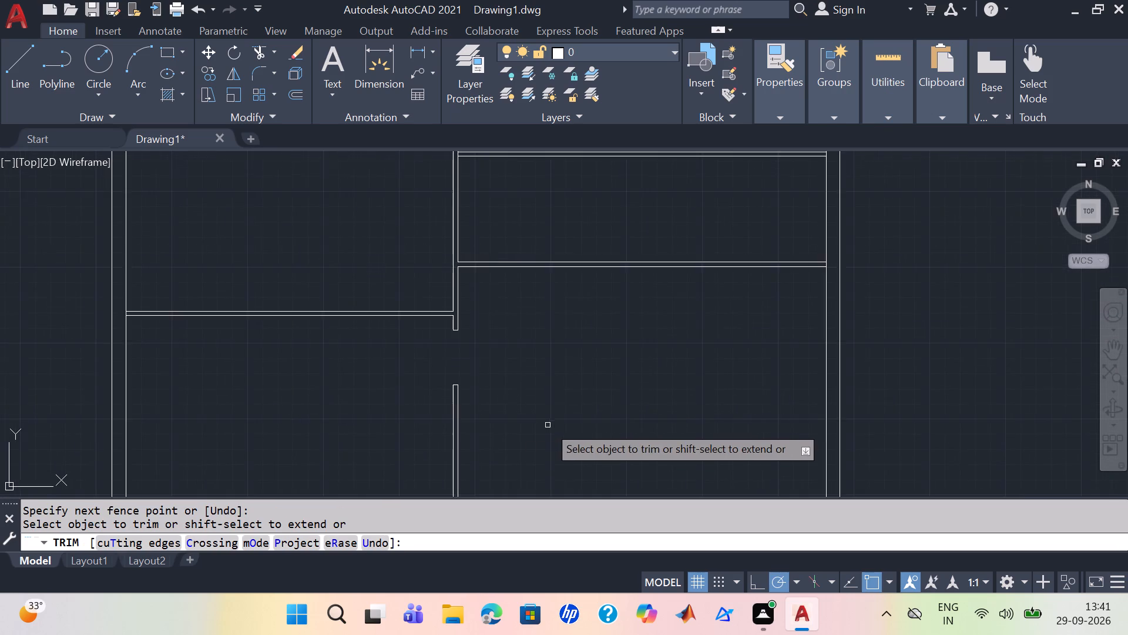
Trim the central partition's east face between the two lines of the extended east-side partition above.
scroll(548, 425, "down", 1)
scroll(531, 377, "up", 1)
middle_click_drag(531, 377, 555, 503)
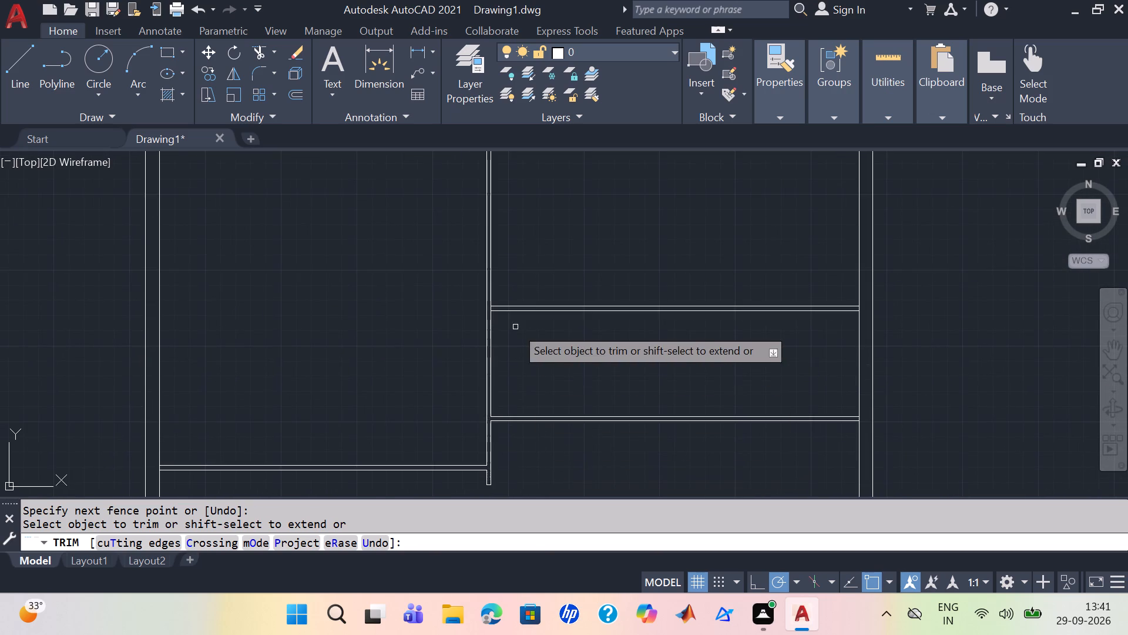
scroll(511, 340, "up", 2)
middle_click_drag(523, 362, 545, 396)
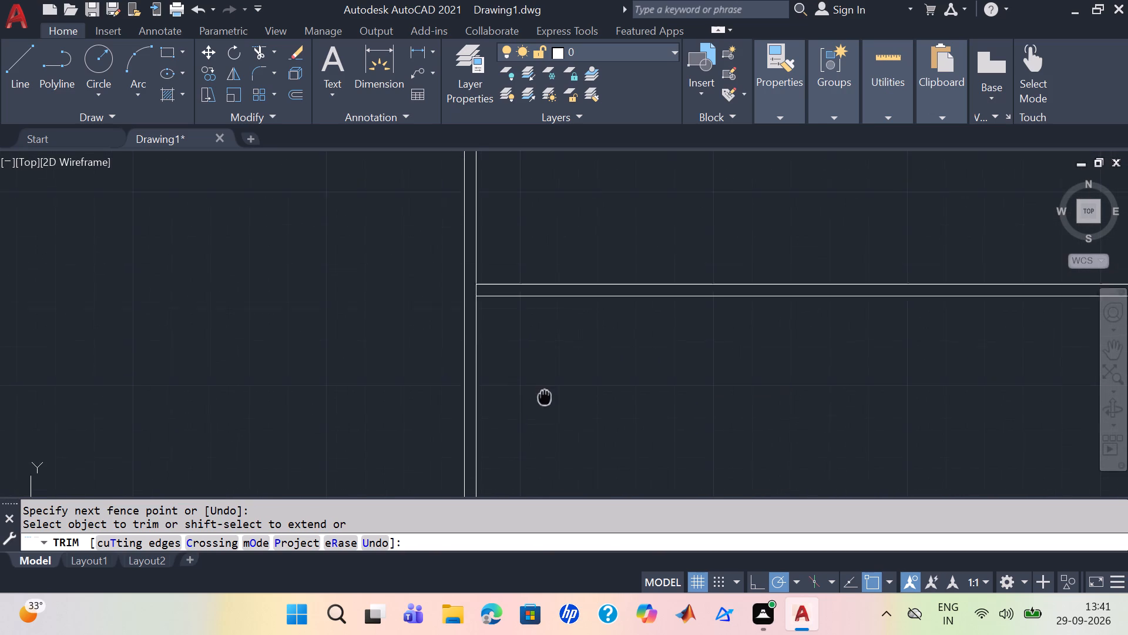
middle_click_drag(545, 396, 560, 437)
scroll(552, 394, "up", 1)
middle_click_drag(552, 394, 614, 449)
scroll(543, 351, "up", 1)
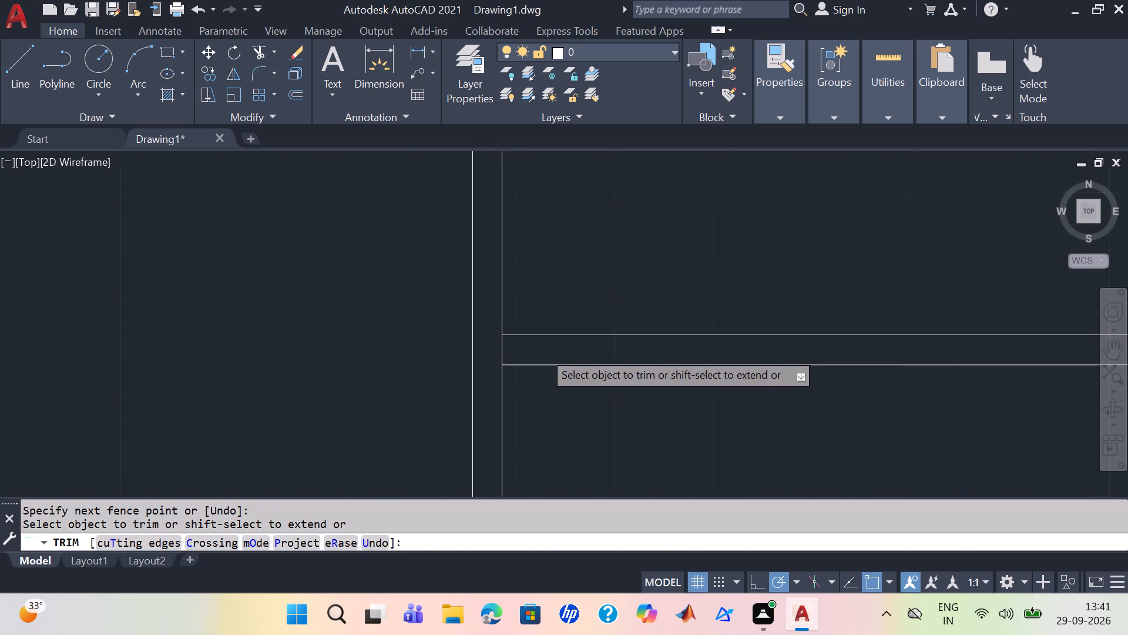
left_click_drag(492, 353, 571, 362)
Examine the east-side partitions and their junctions with the central partition.
scroll(631, 342, "down", 4)
middle_click_drag(748, 429, 575, 409)
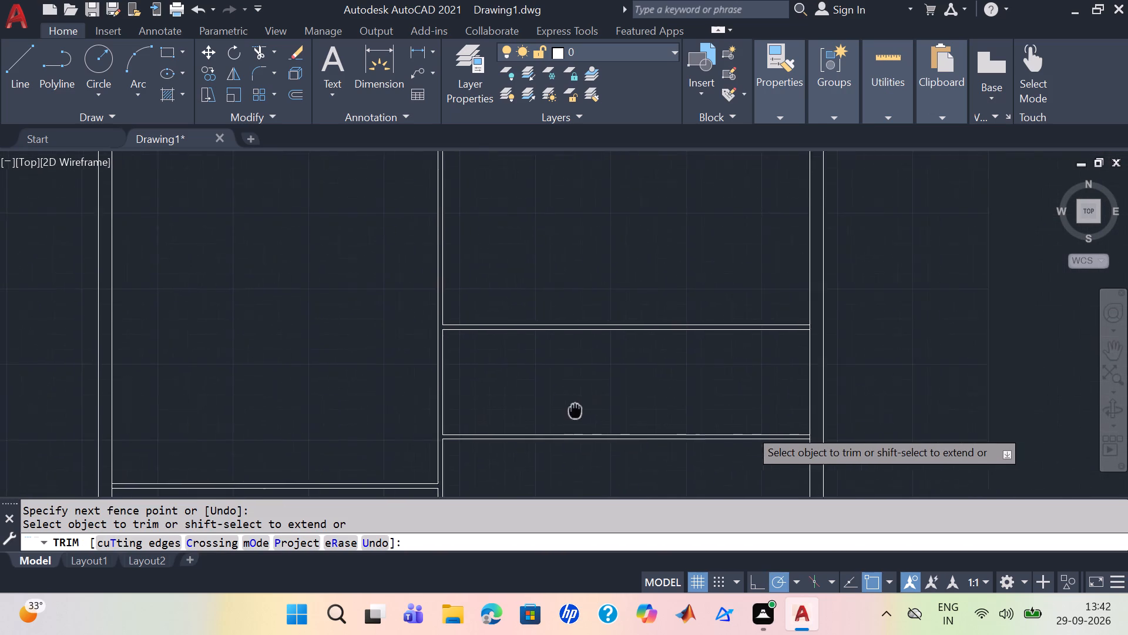
middle_click_drag(575, 409, 570, 423)
scroll(569, 389, "down", 2)
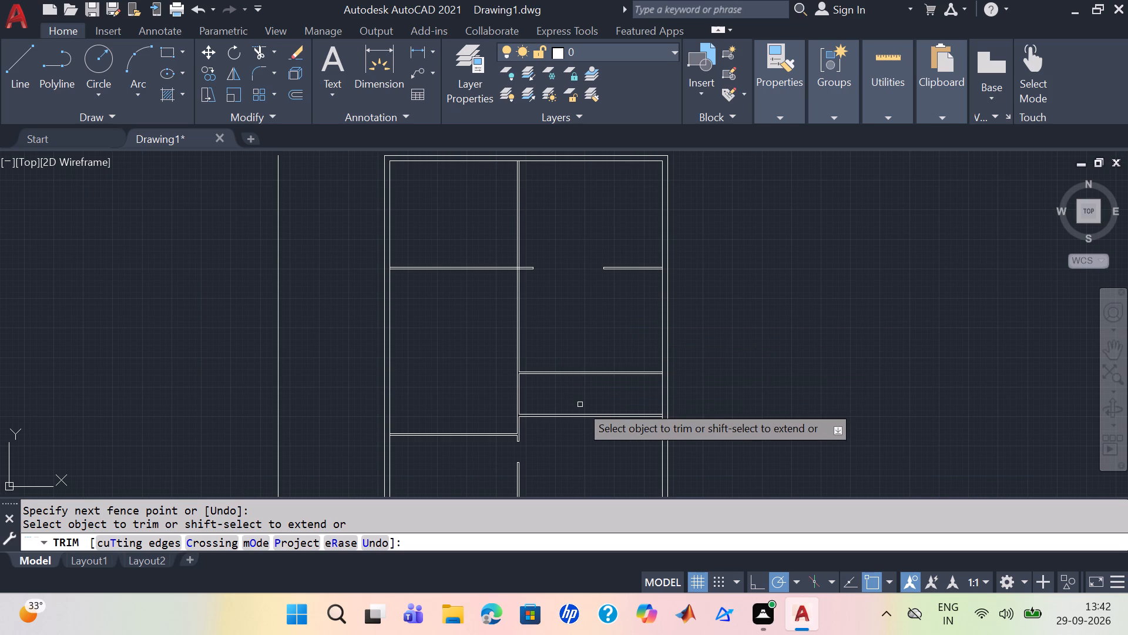
scroll(580, 416, "down", 1)
scroll(576, 439, "up", 2)
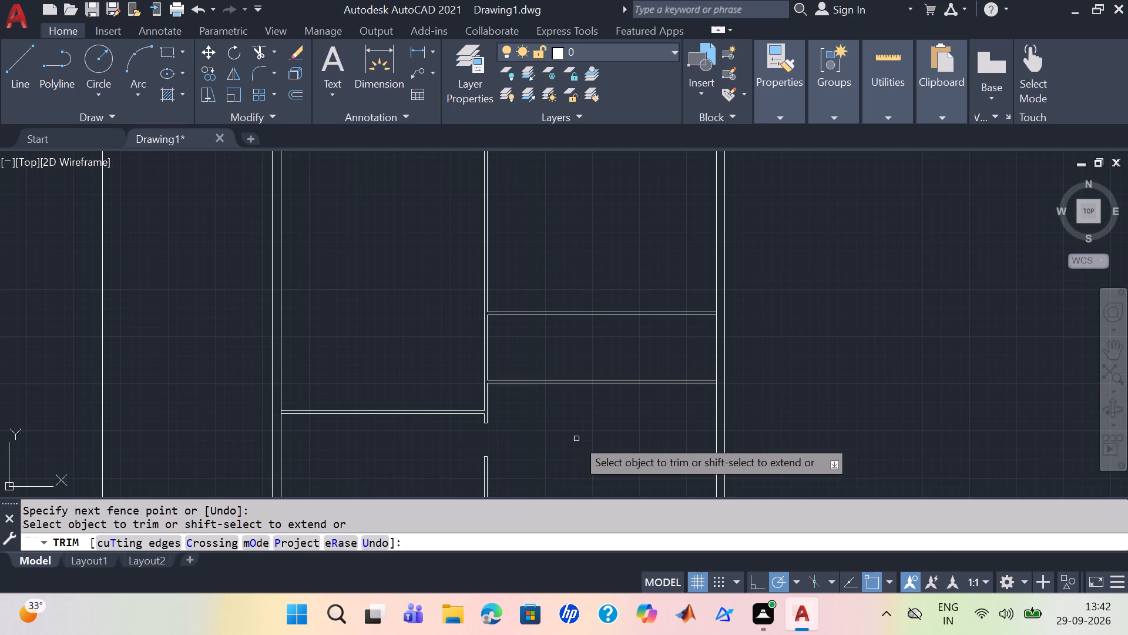
scroll(576, 440, "up", 1)
scroll(643, 432, "down", 2)
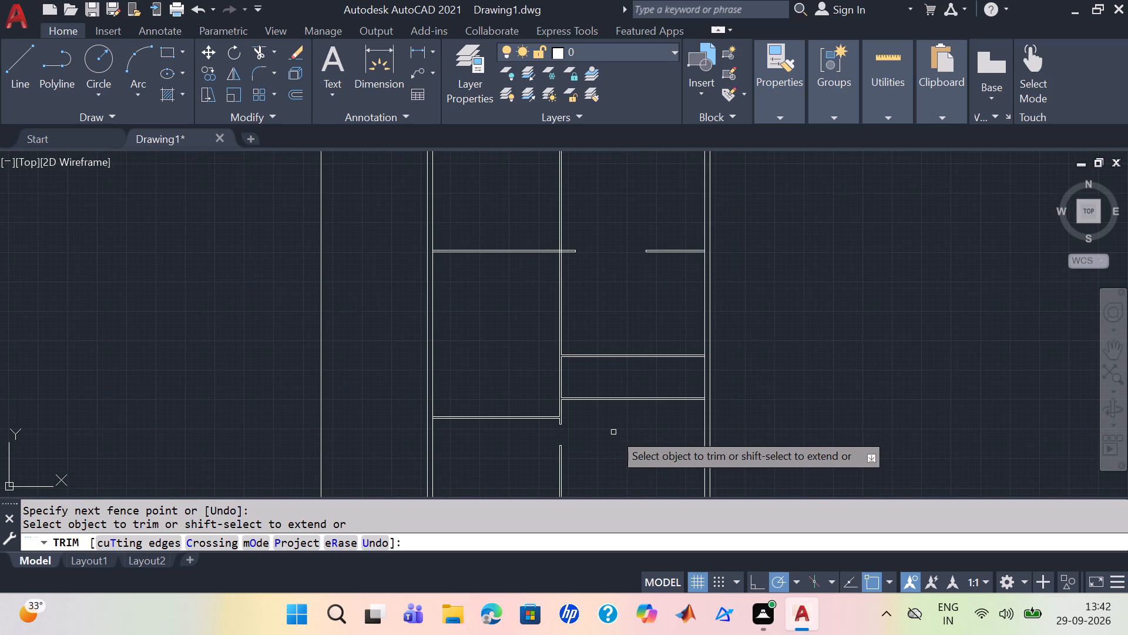
scroll(605, 446, "up", 2)
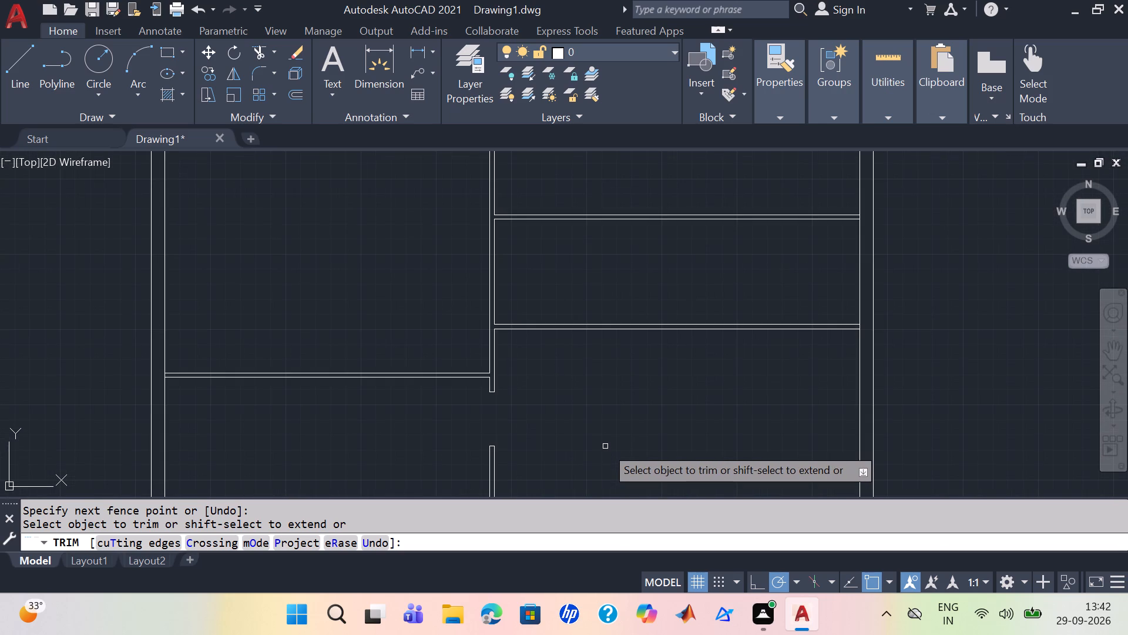
scroll(597, 424, "down", 3)
key("Escape")
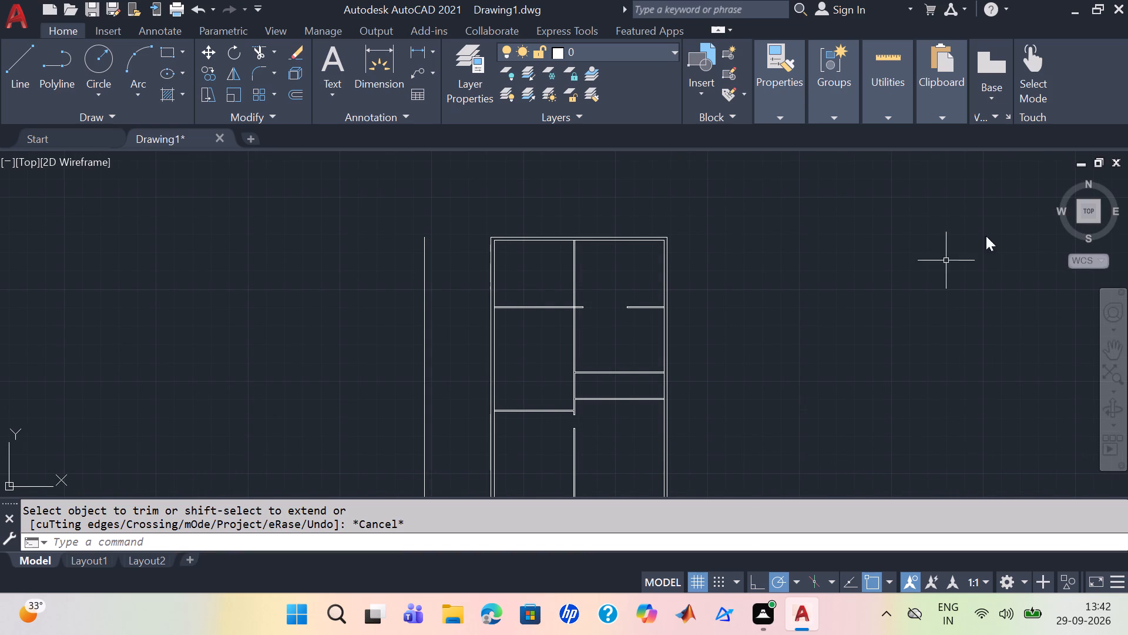
Draw a line from the central partition corner a short way along the lower east-side partition's north face and across its thickness.
scroll(386, 553, "up", 1)
scroll(657, 435, "up", 4)
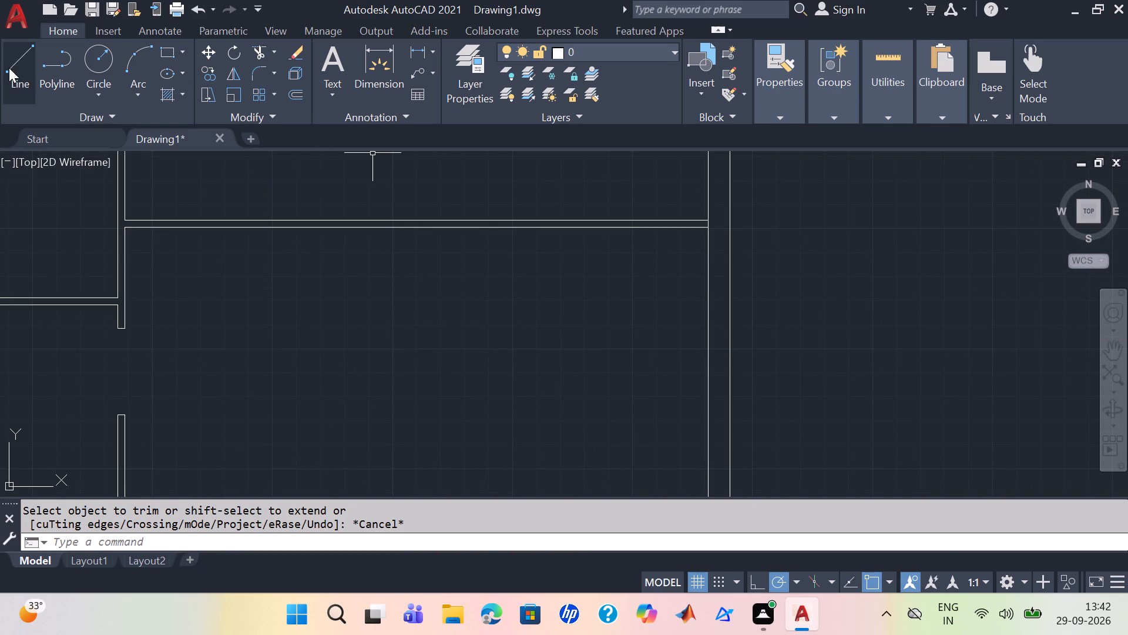
left_click(9, 68)
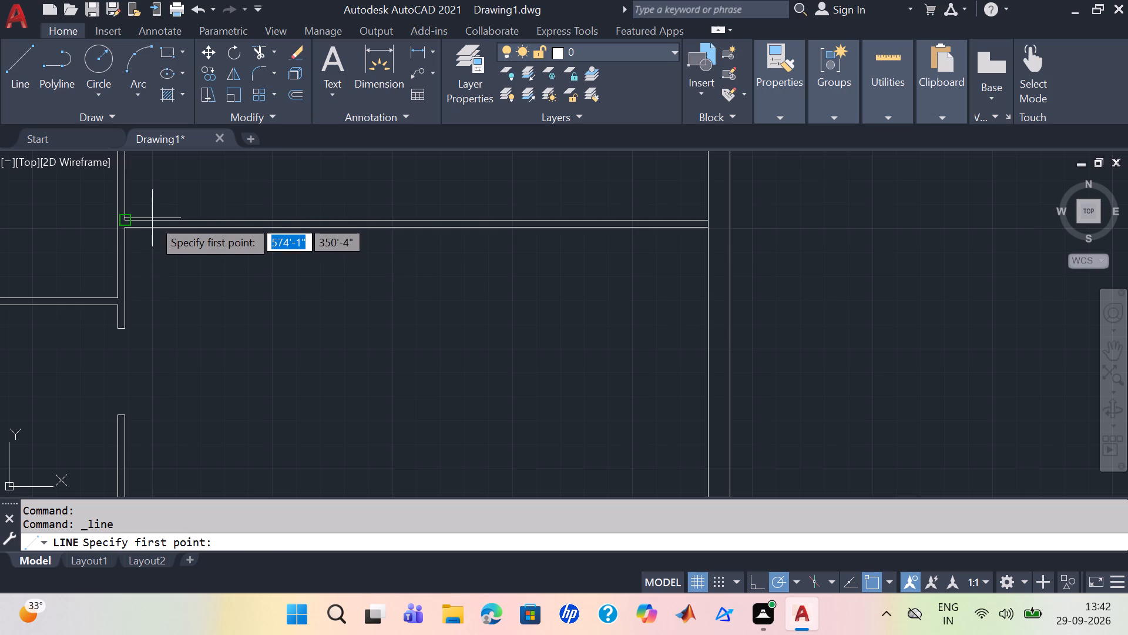
scroll(152, 219, "up", 1)
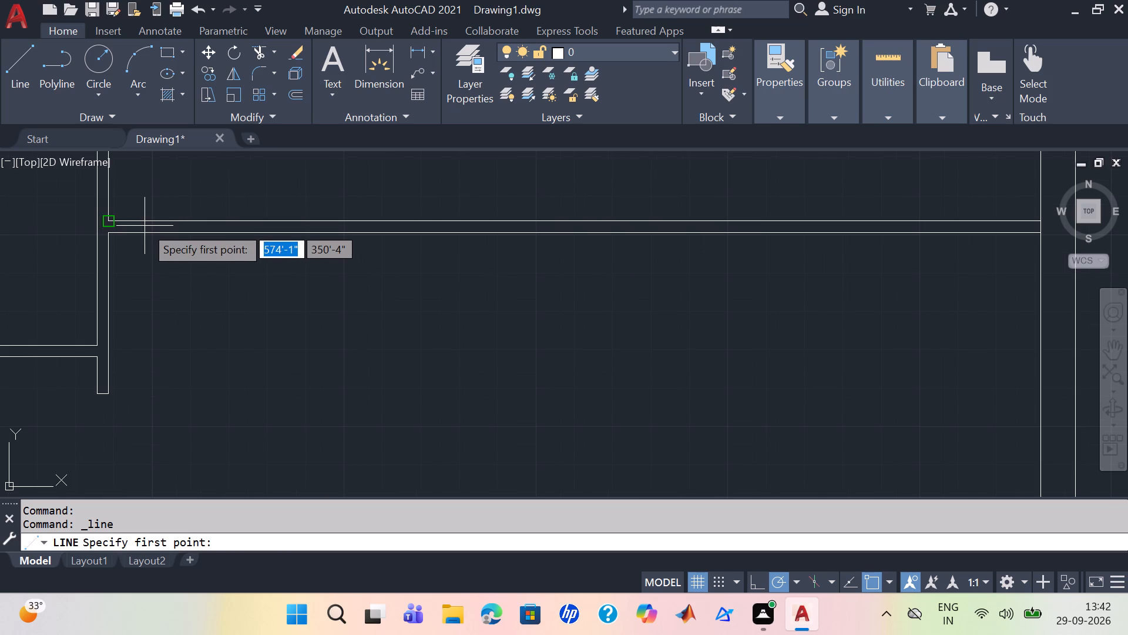
left_click(155, 221)
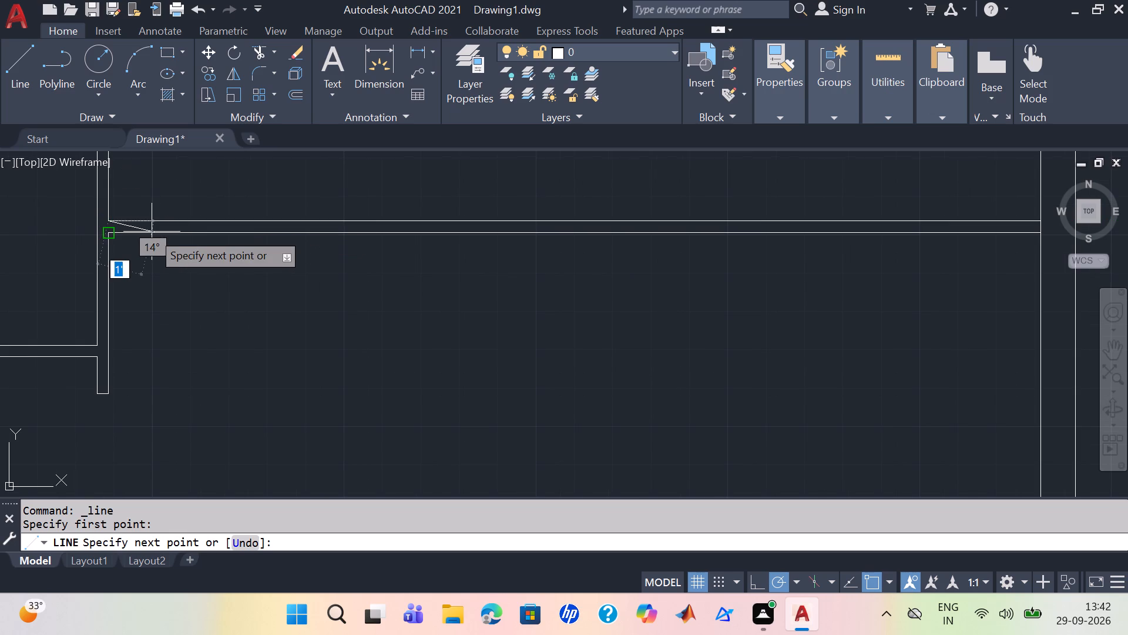
left_click(164, 222)
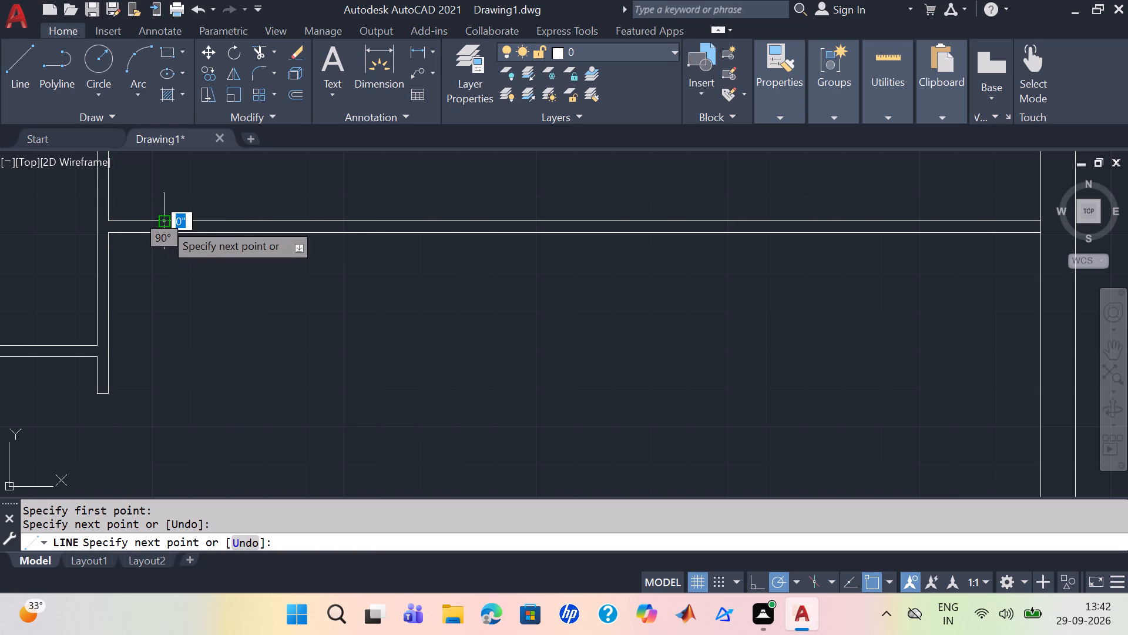
left_click(162, 233)
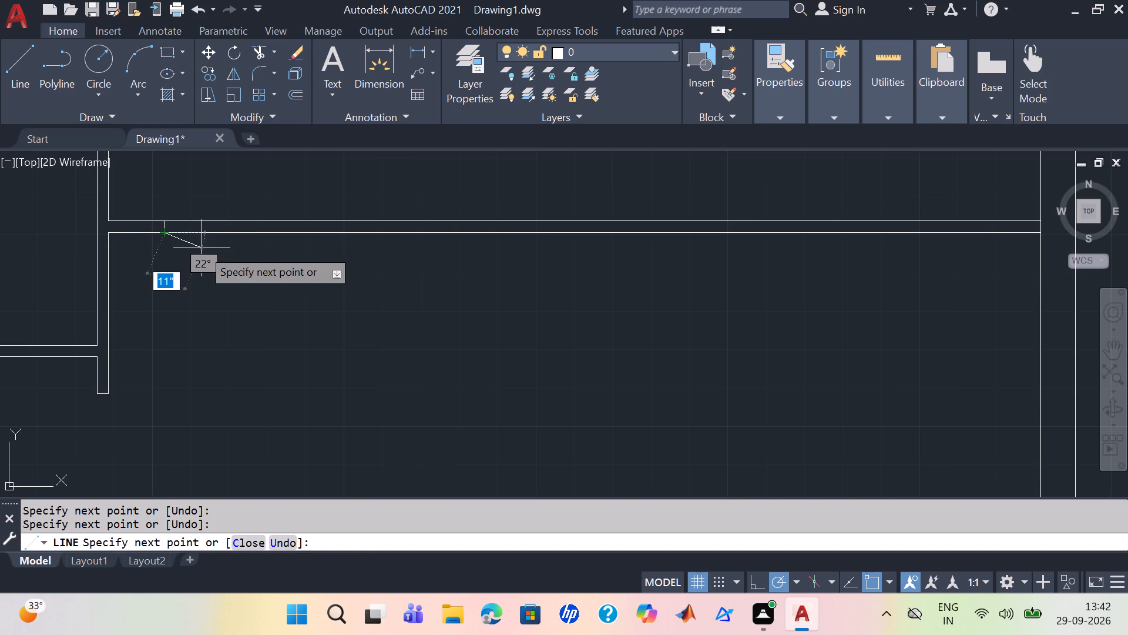
key("Escape")
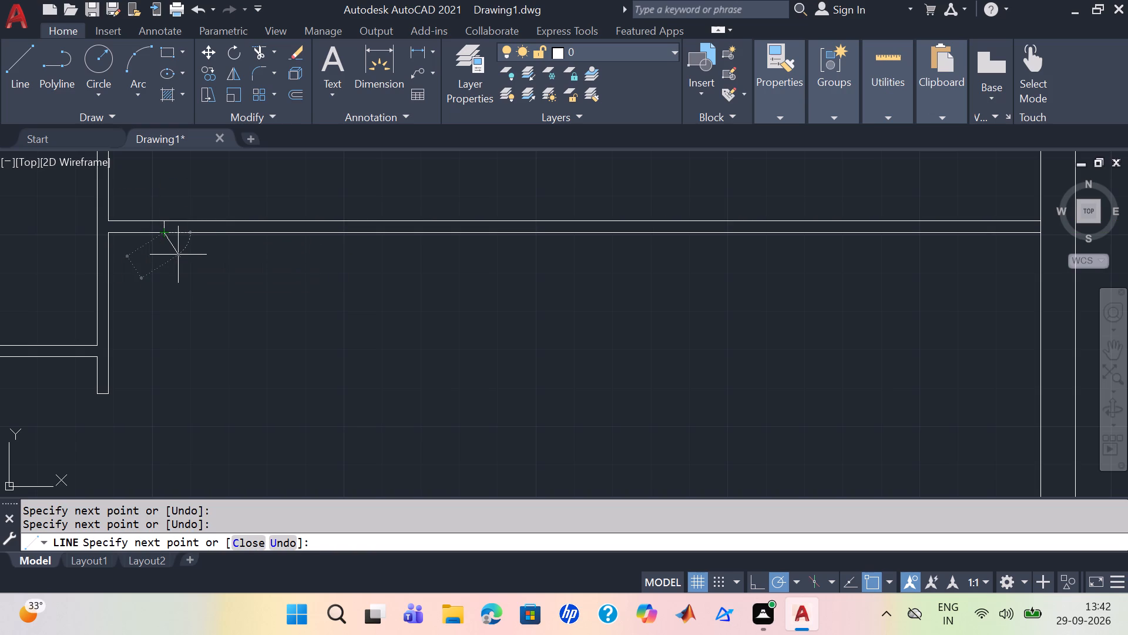
Offset the short line across the lower east-side partition 3' to the east to mark the opening's other edge.
key("o")
key("Return")
scroll(178, 255, "up", 2)
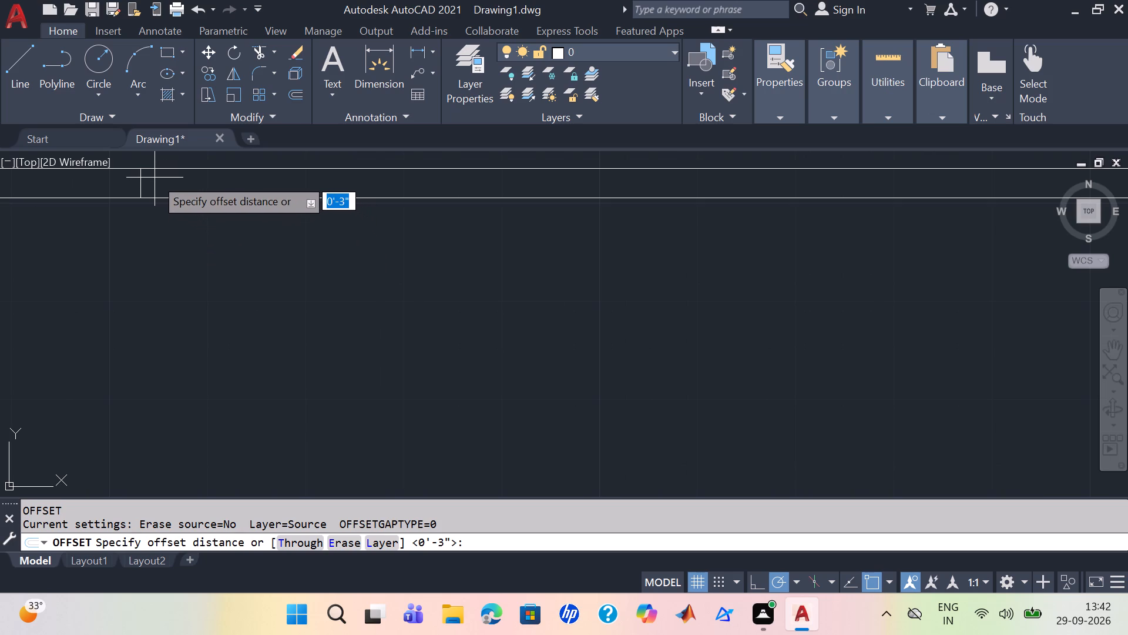
key("3")
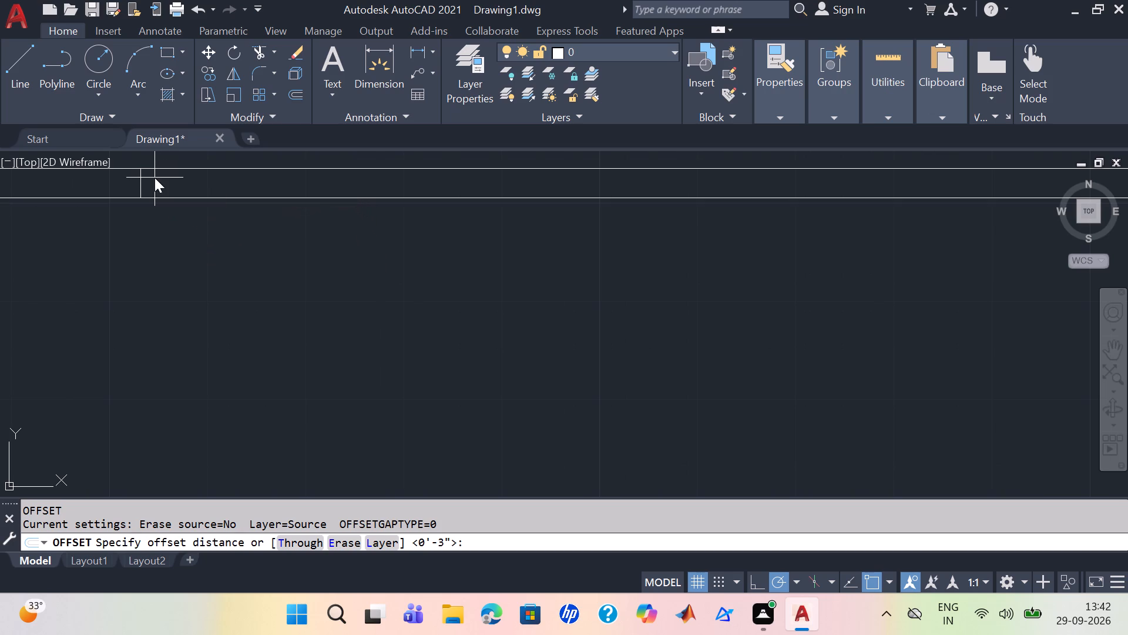
key("apostrophe")
key("Return")
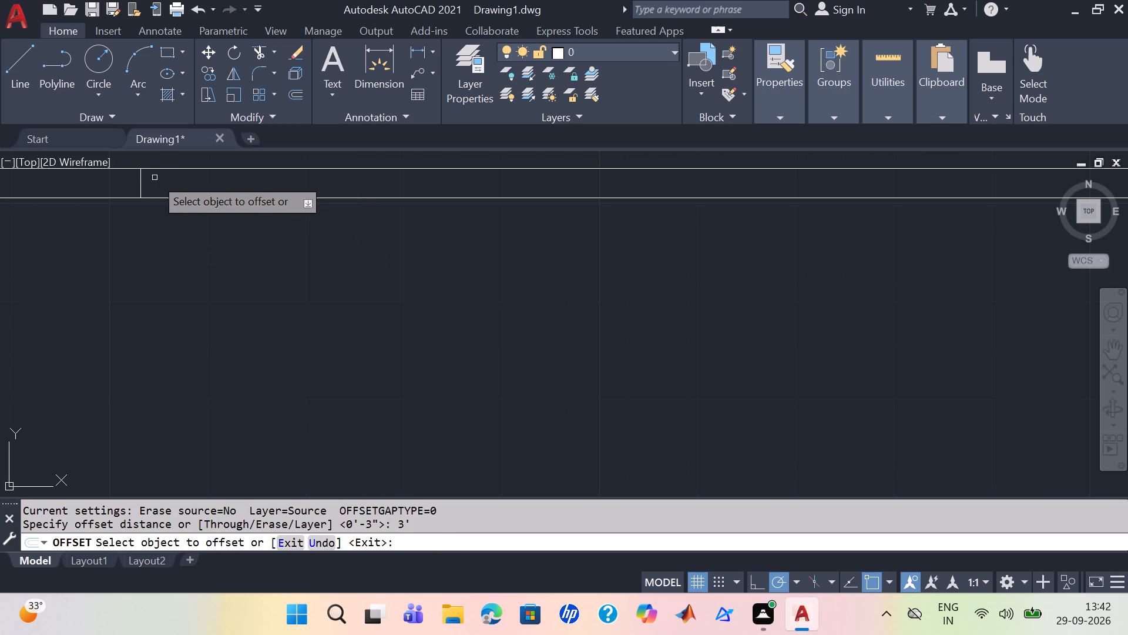
left_click(140, 184)
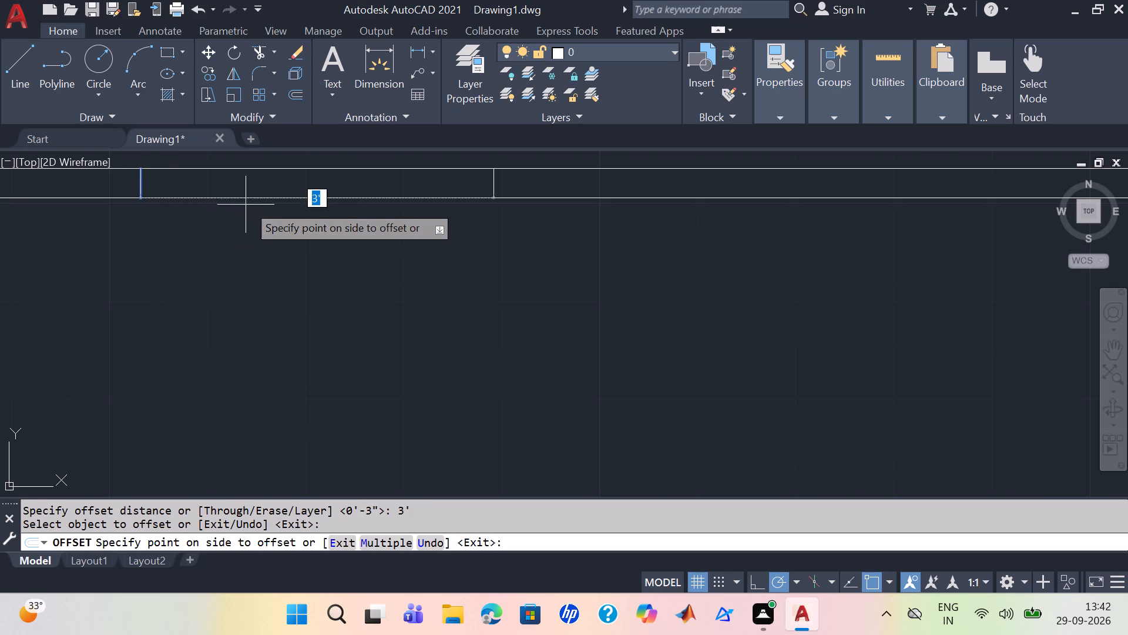
left_click(287, 180)
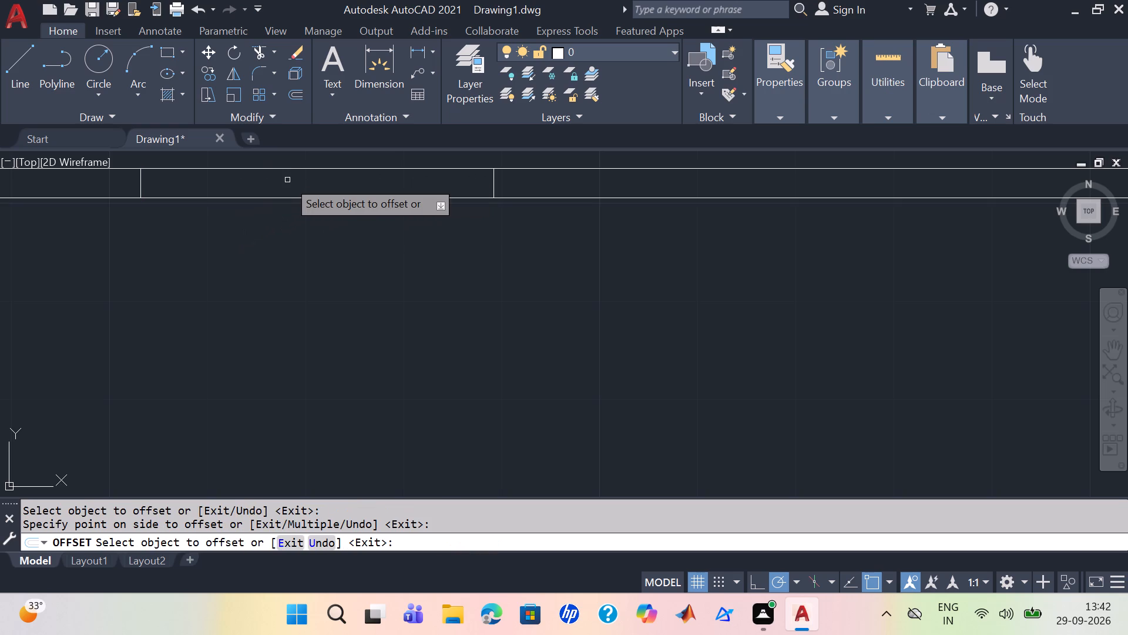
key("Escape")
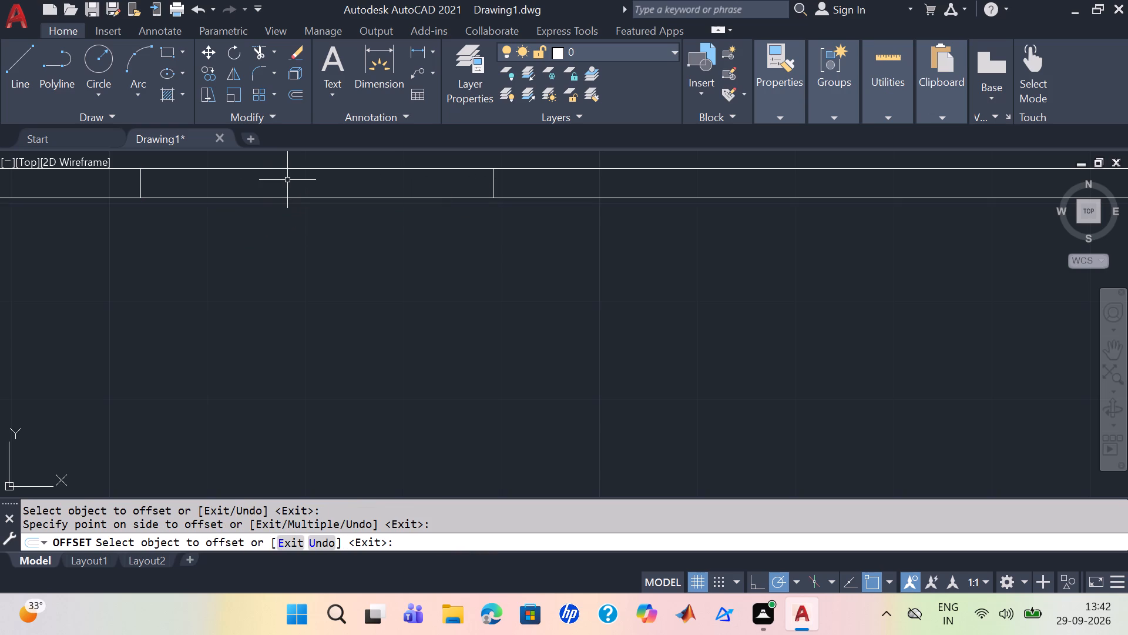
Trim both faces of the lower east-side partition between the two cross lines to cut the opening.
type("tr")
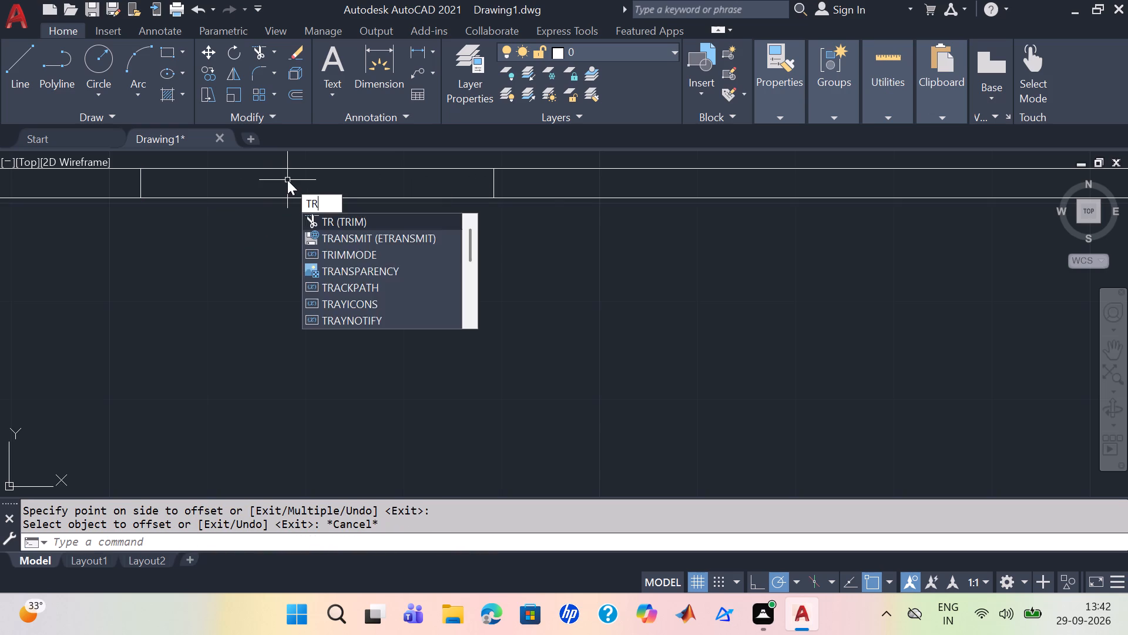
key("Return")
left_click(300, 169)
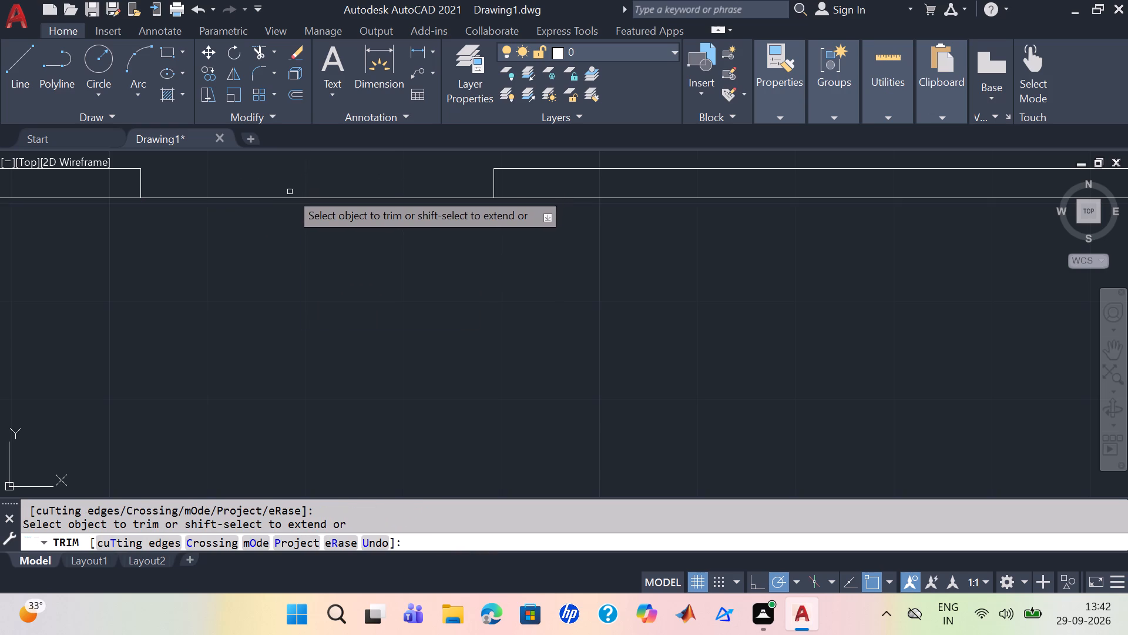
left_click(288, 198)
key("Escape")
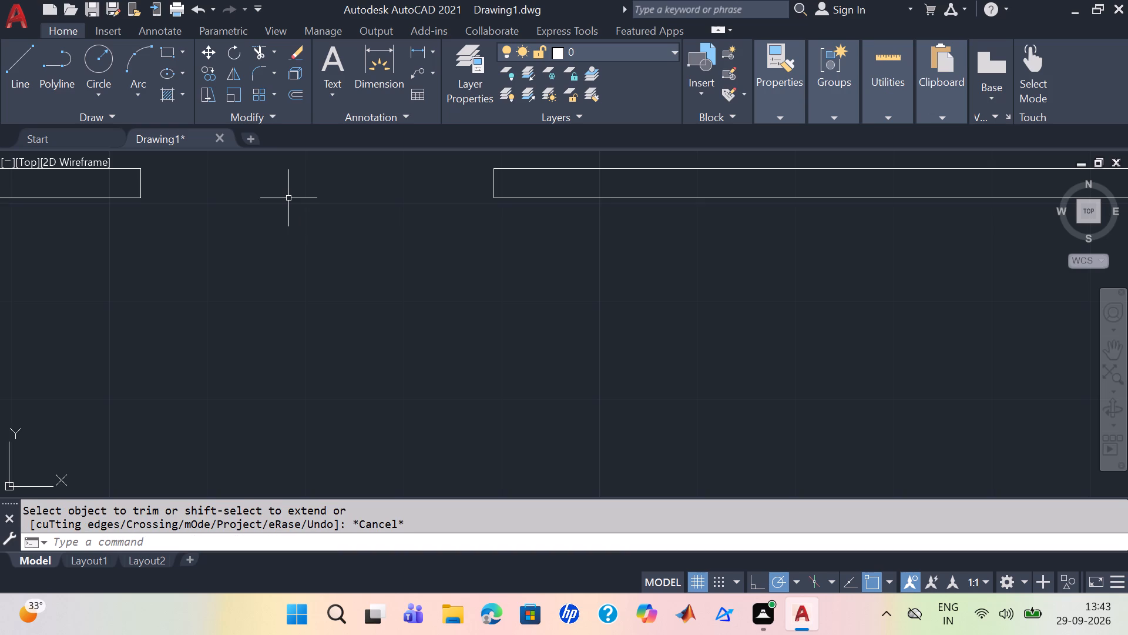
Draw a line from the central partition corner about 9'-8" east along the upper east partition's south face, then straight down to the lower partition.
scroll(288, 198, "down", 5)
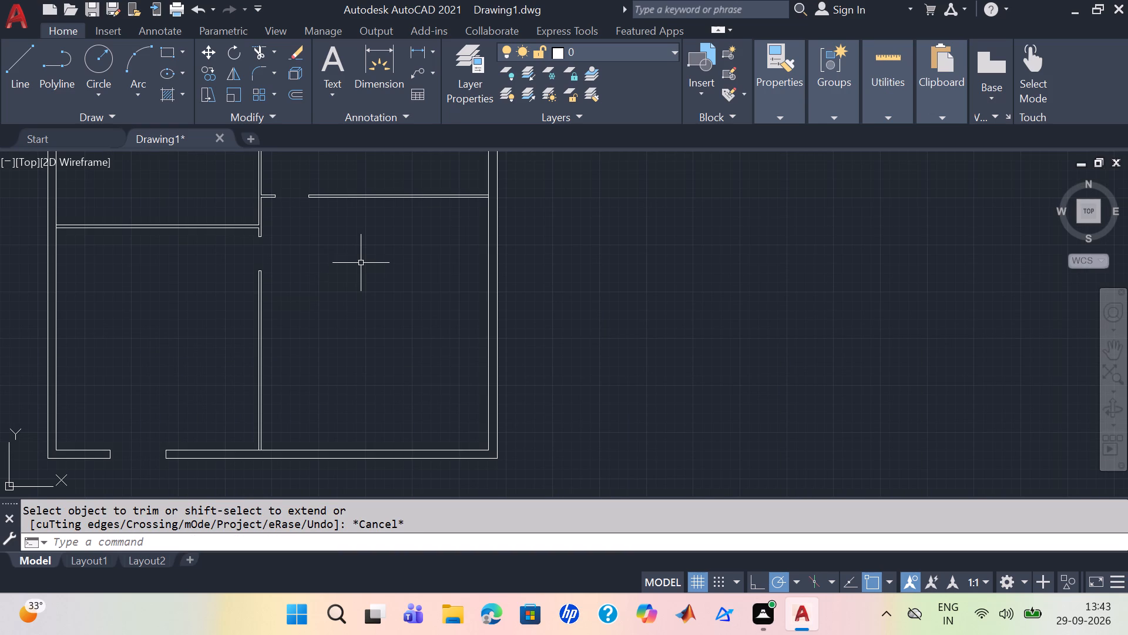
middle_click_drag(362, 262, 344, 410)
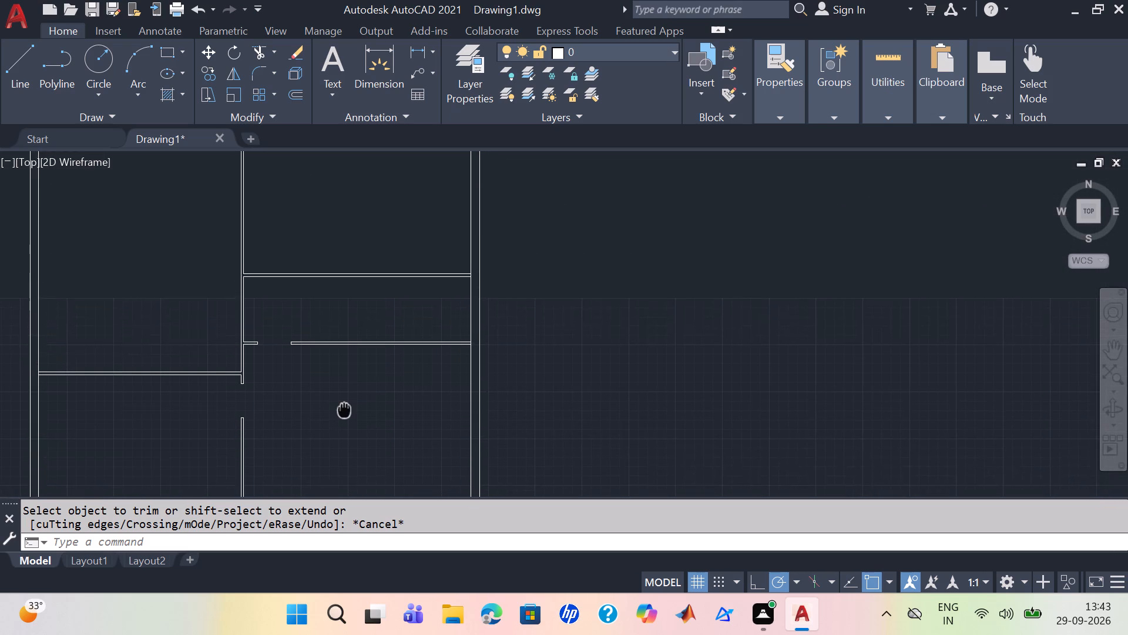
middle_click_drag(344, 410, 343, 420)
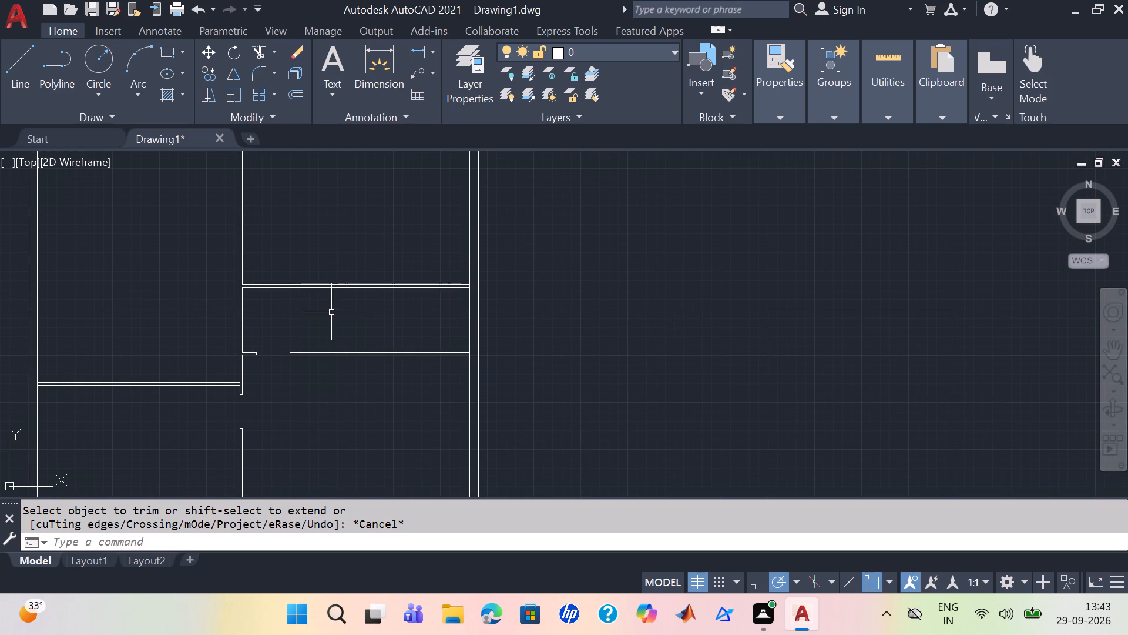
scroll(325, 290, "up", 1)
left_click(0, 81)
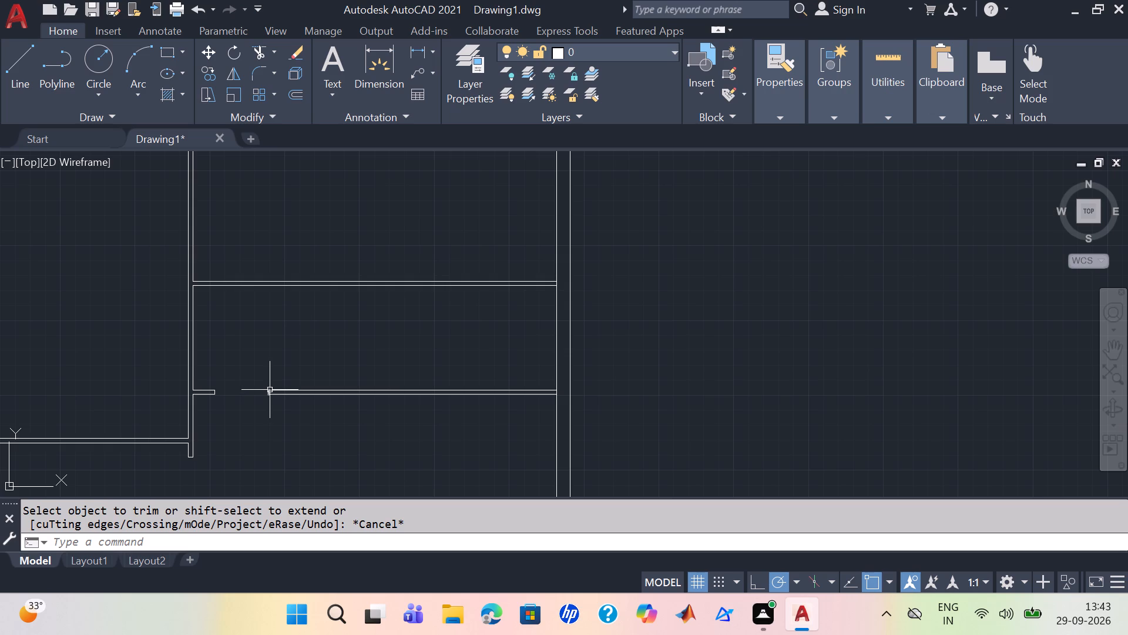
scroll(270, 390, "up", 1)
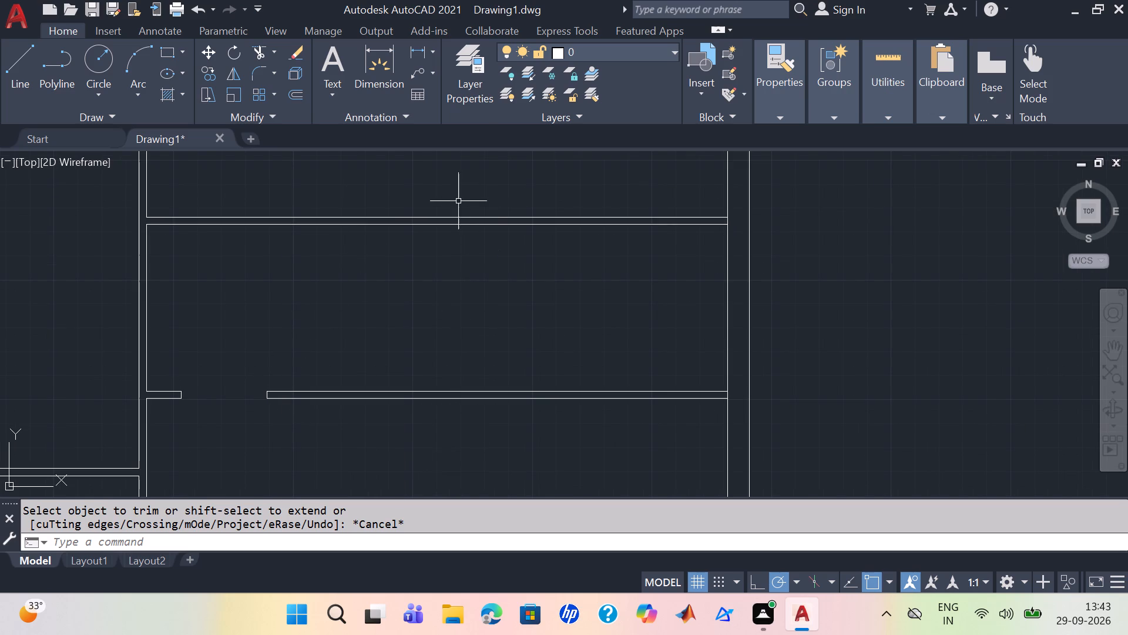
left_click(22, 69)
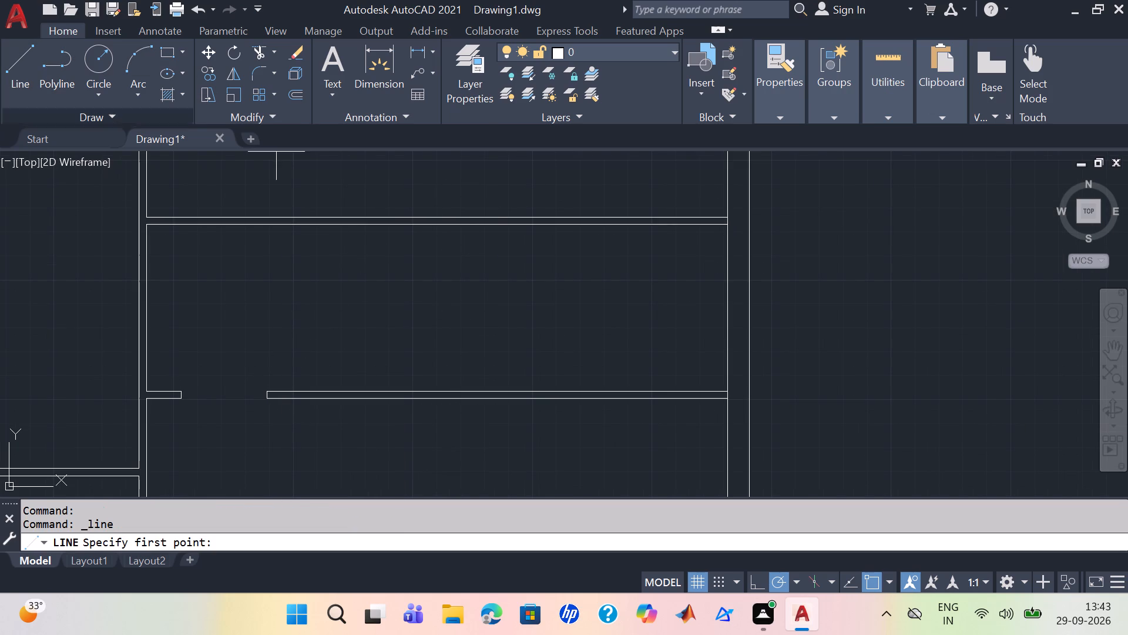
double_click(413, 226)
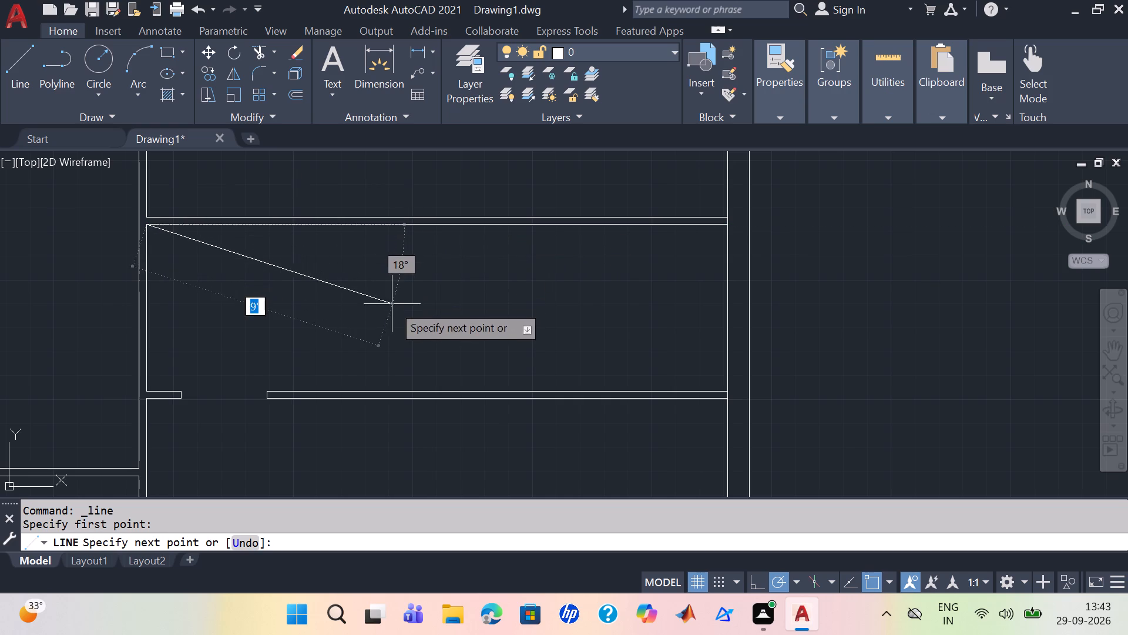
left_click(422, 225)
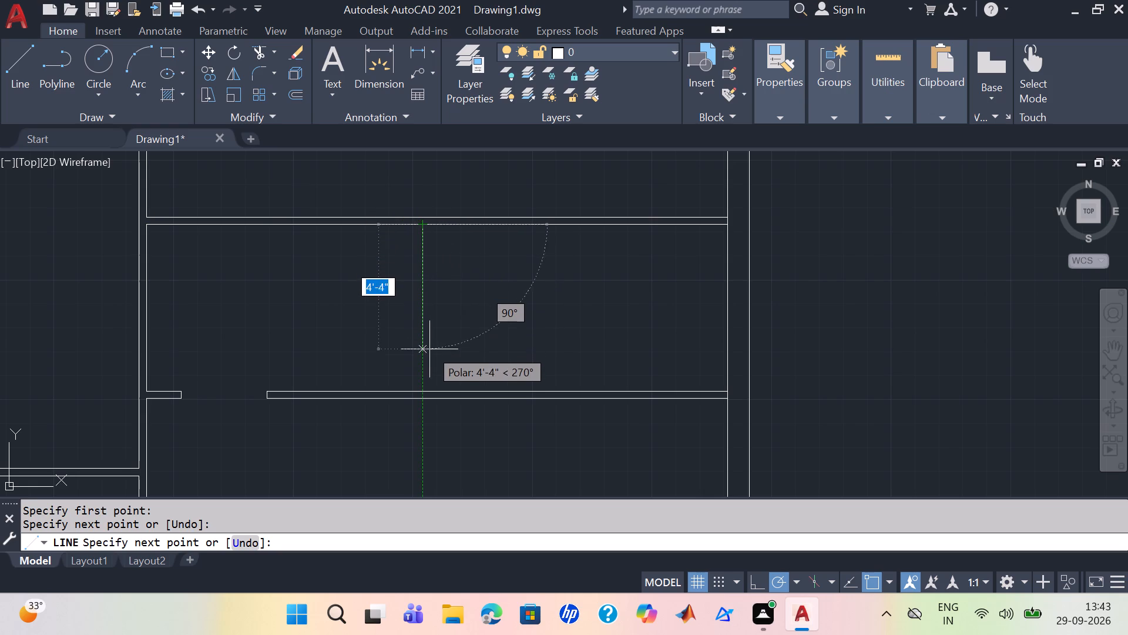
left_click(427, 390)
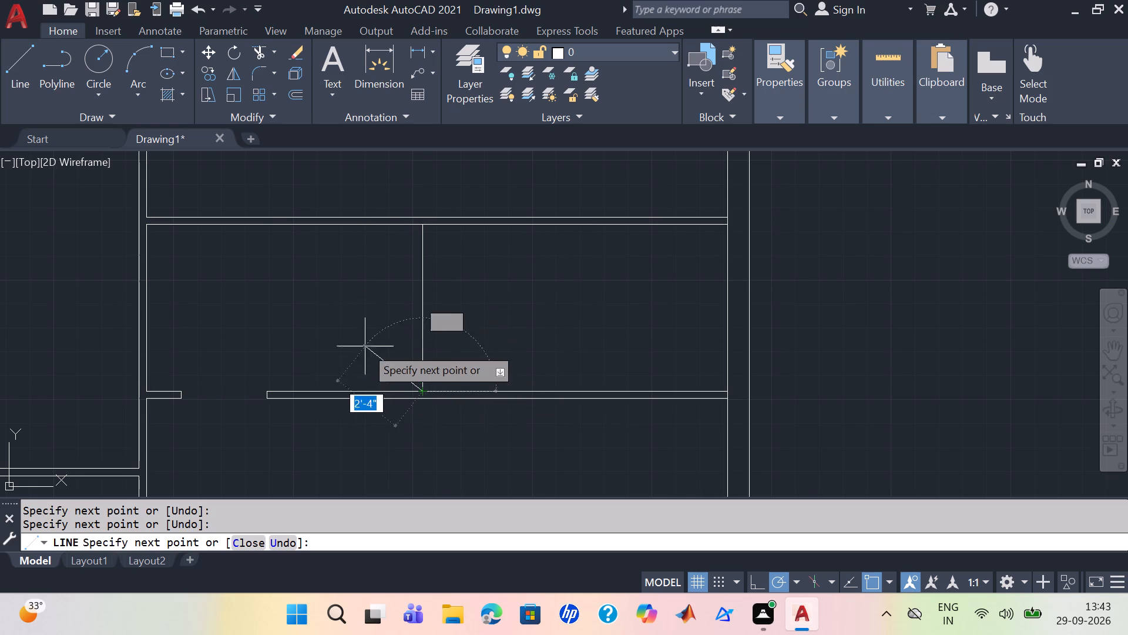
key("Escape")
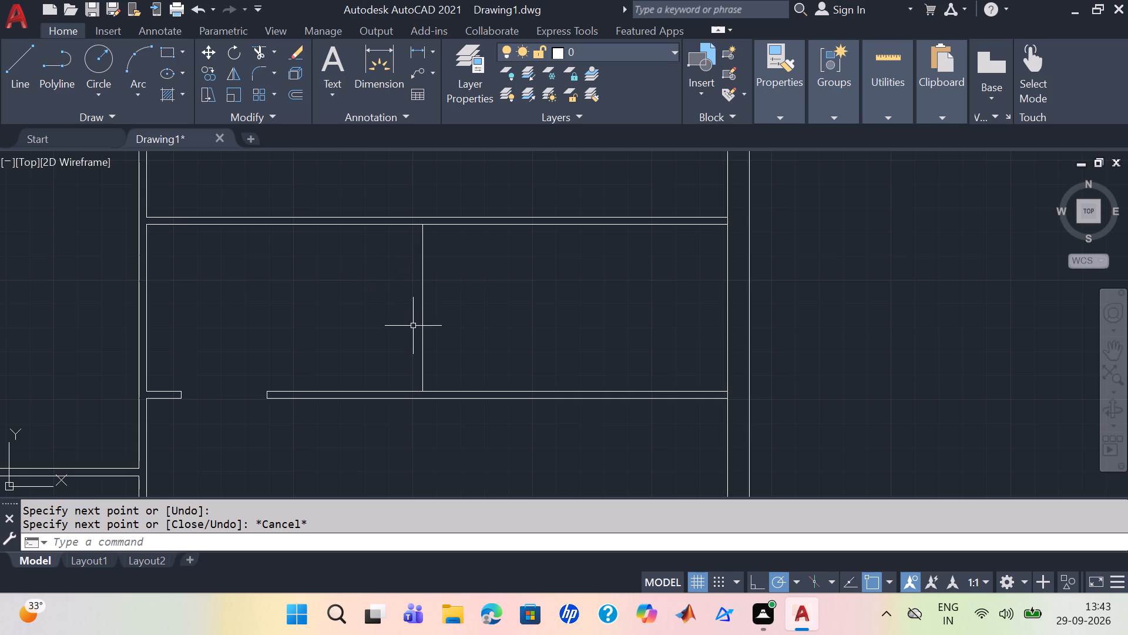
Offset the new vertical line between the two east-side partitions 3" to the east.
key("o")
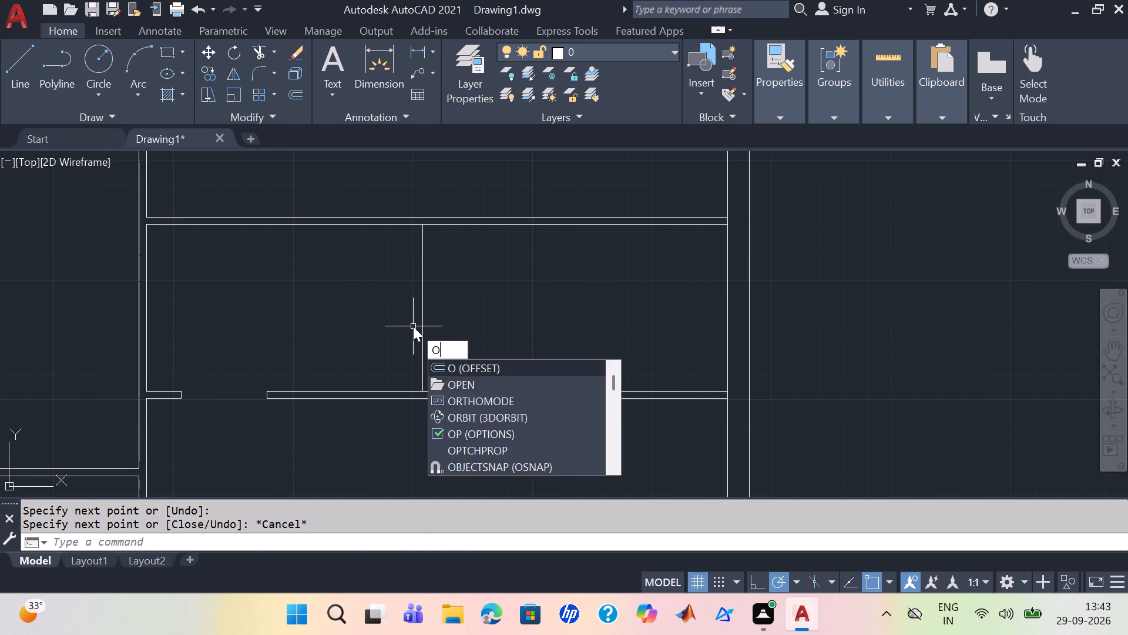
key("Return")
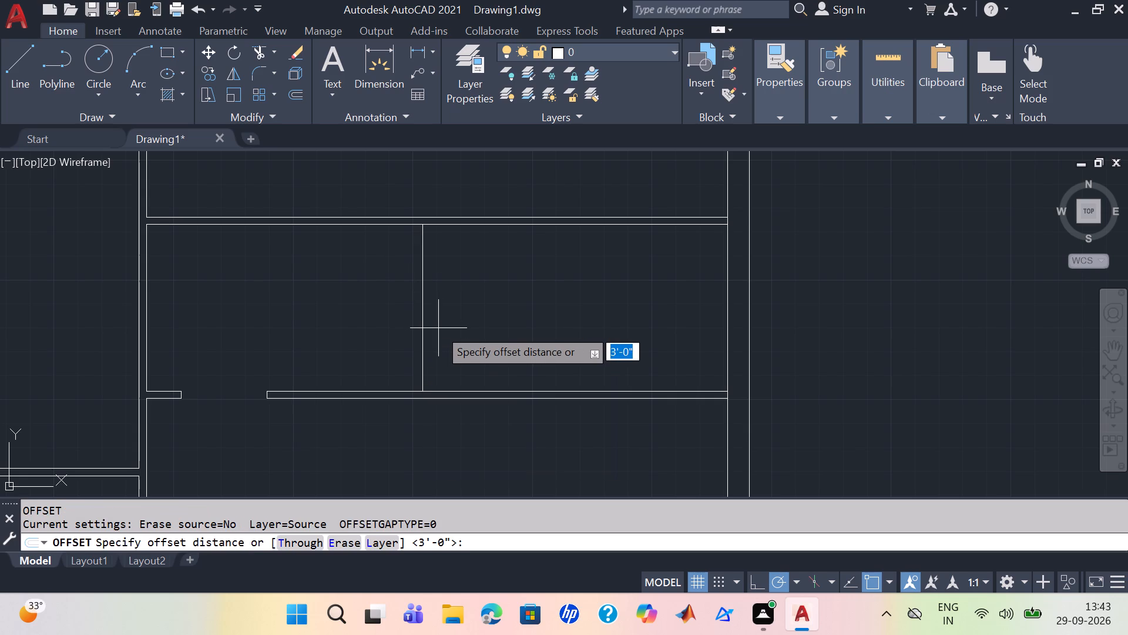
key("3")
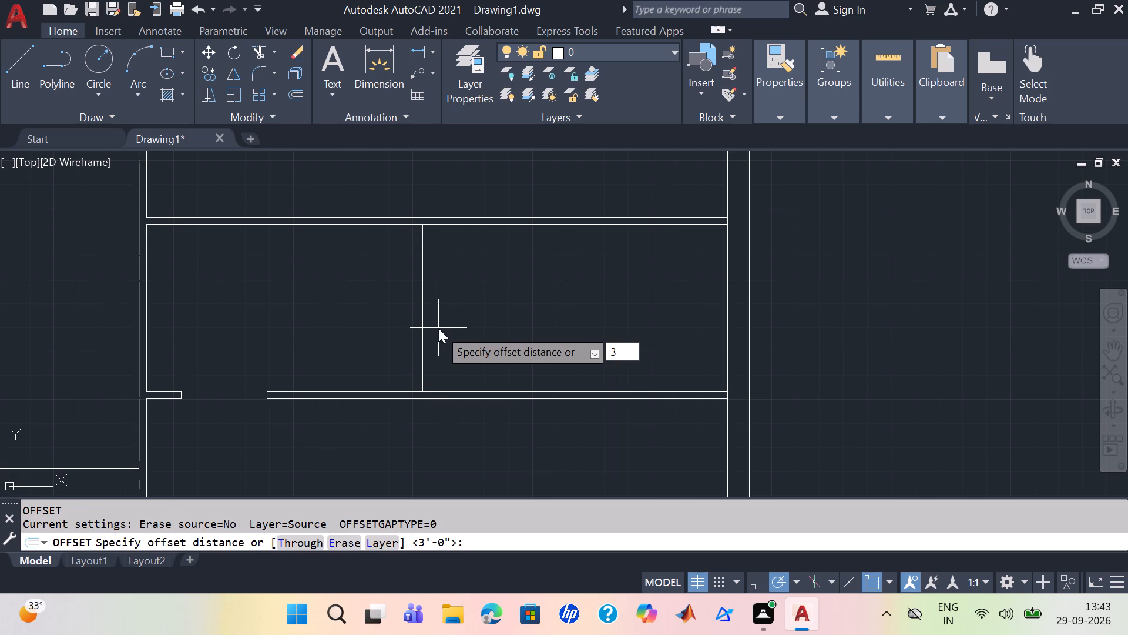
key("shift+quotedbl")
key("Return")
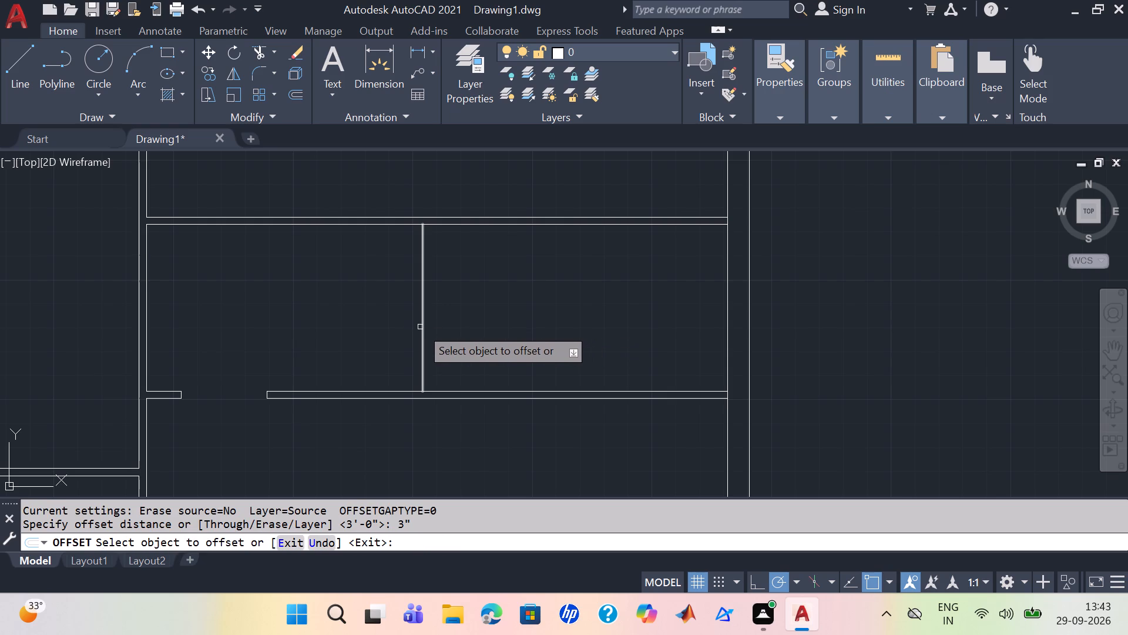
left_click(422, 332)
left_click(437, 339)
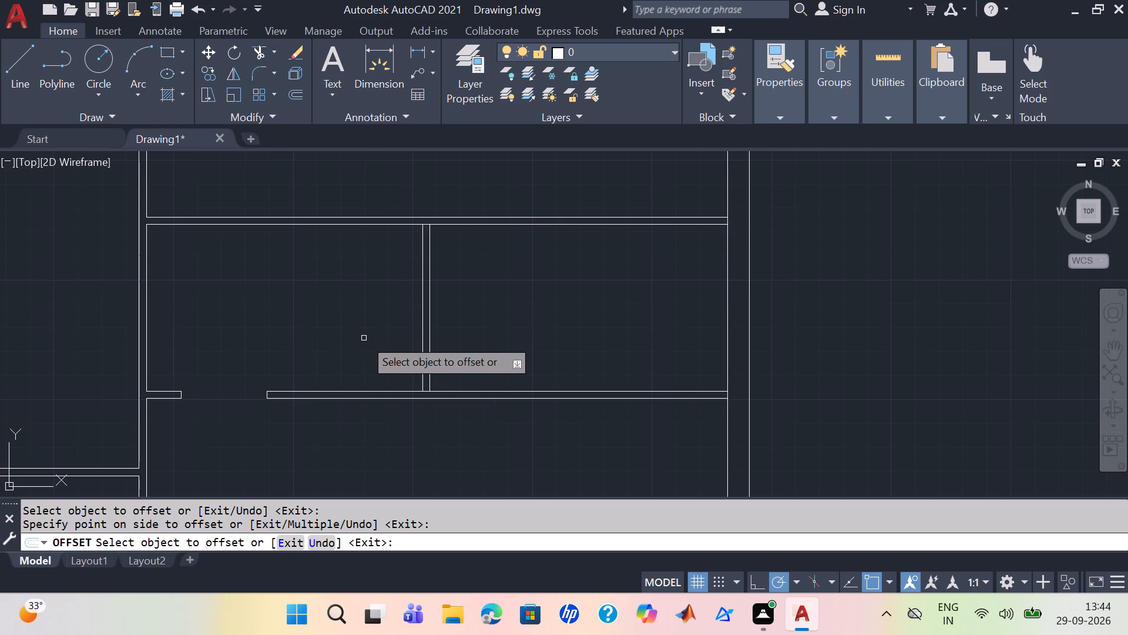
key("Escape")
Move both lines of the new vertical partition about 2'-5" west, keeping them between the two east-side partitions.
left_click_drag(458, 344, 440, 340)
left_click(397, 338)
key("m")
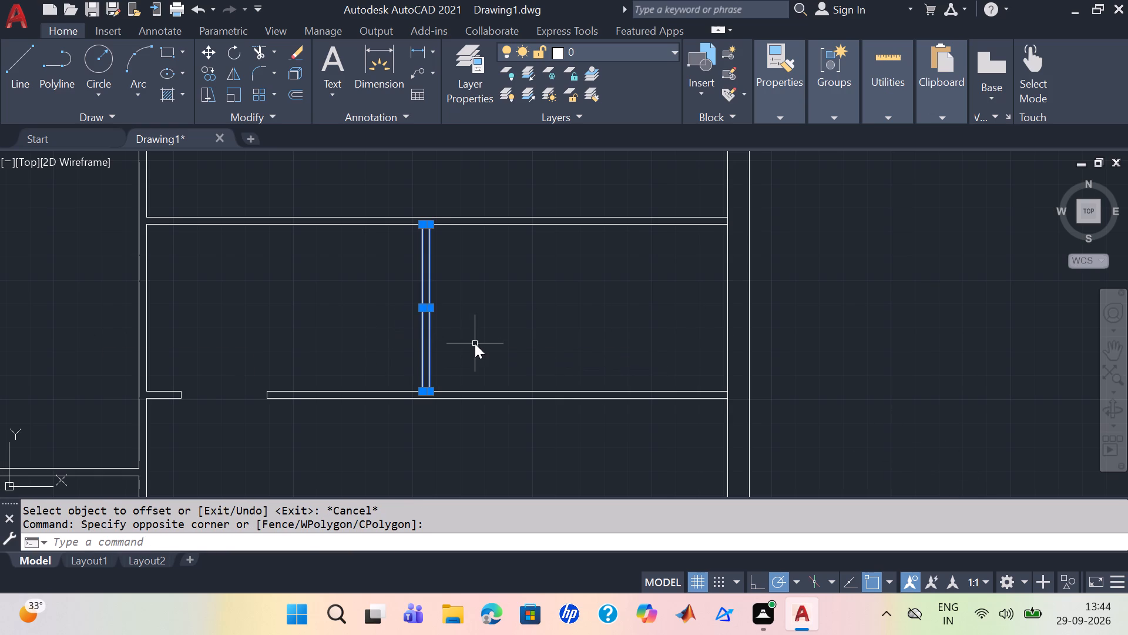
key("Return")
left_click_drag(424, 332, 346, 366)
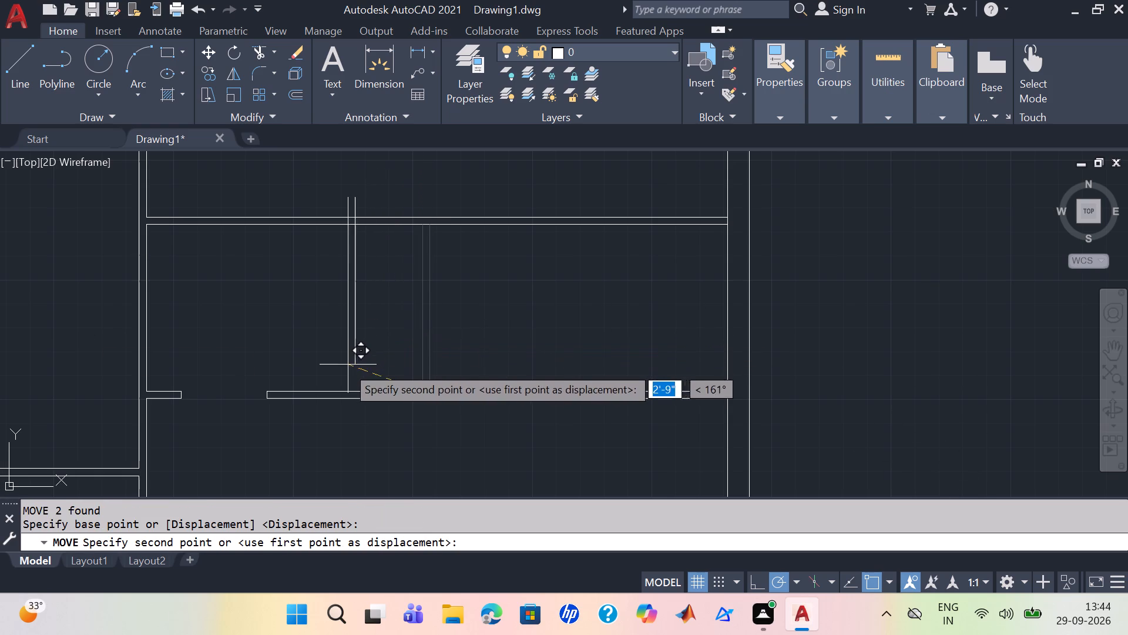
left_click_drag(346, 366, 352, 386)
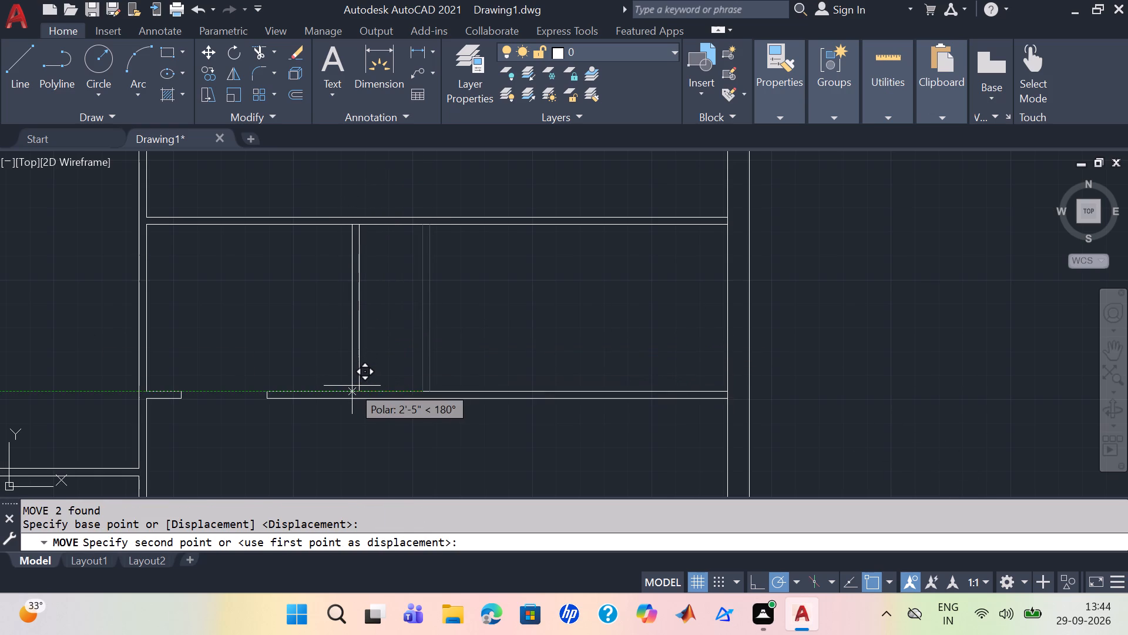
left_click(352, 386)
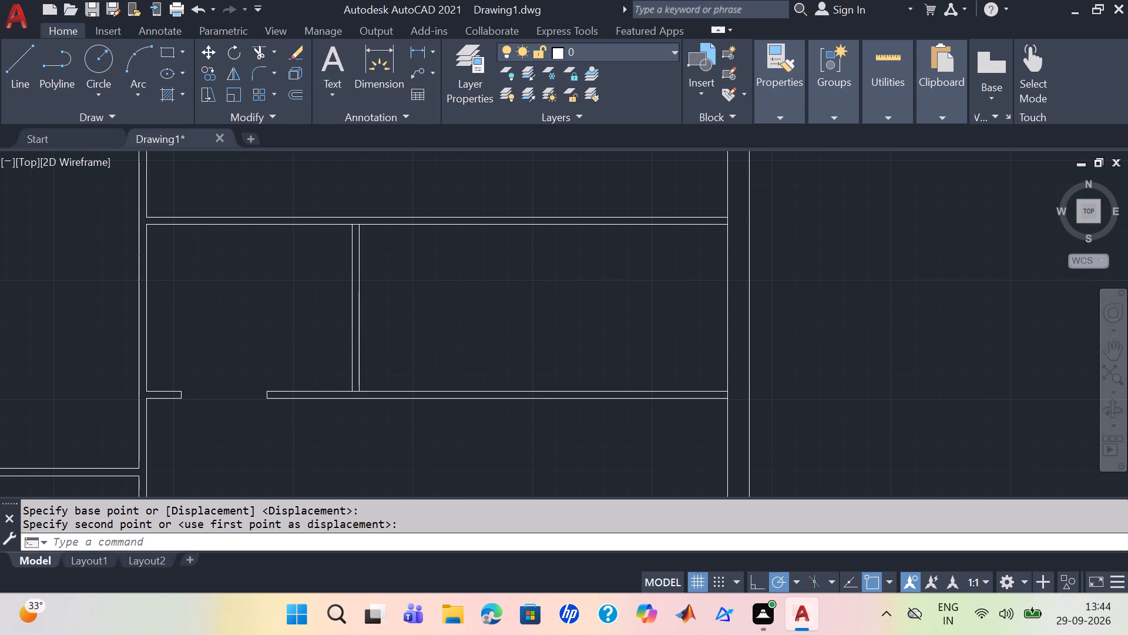
Examine the new vertical partition, the opening beside it and the room north of the upper east-side partition.
scroll(548, 319, "down", 1)
scroll(533, 317, "up", 3)
scroll(507, 322, "down", 3)
middle_click_drag(540, 338, 615, 338)
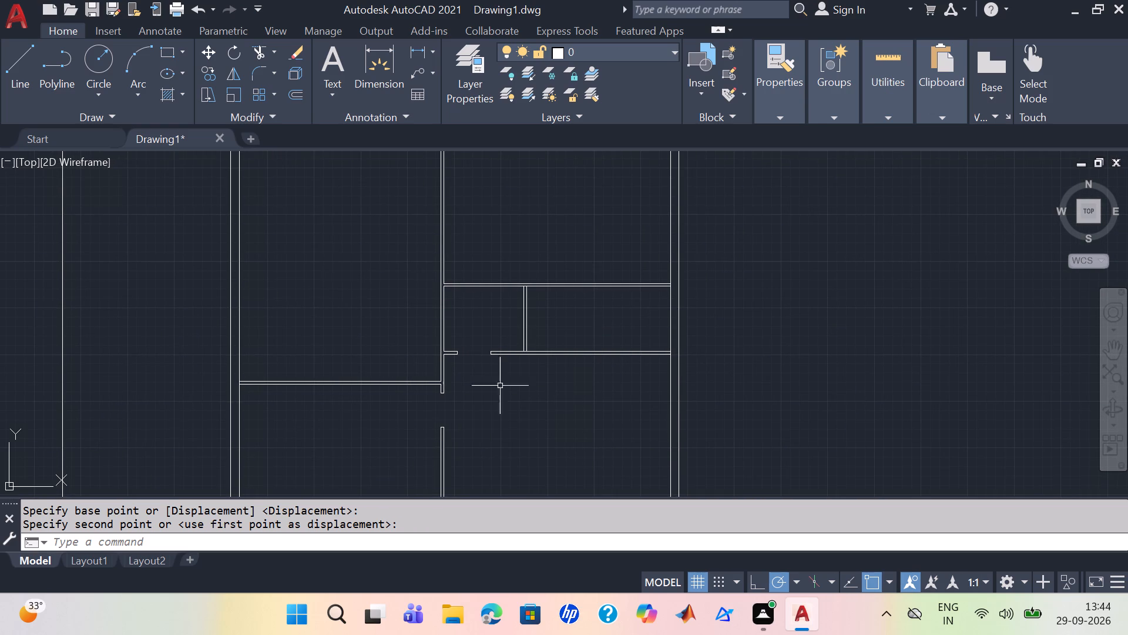
scroll(561, 339, "up", 2)
scroll(407, 296, "up", 1)
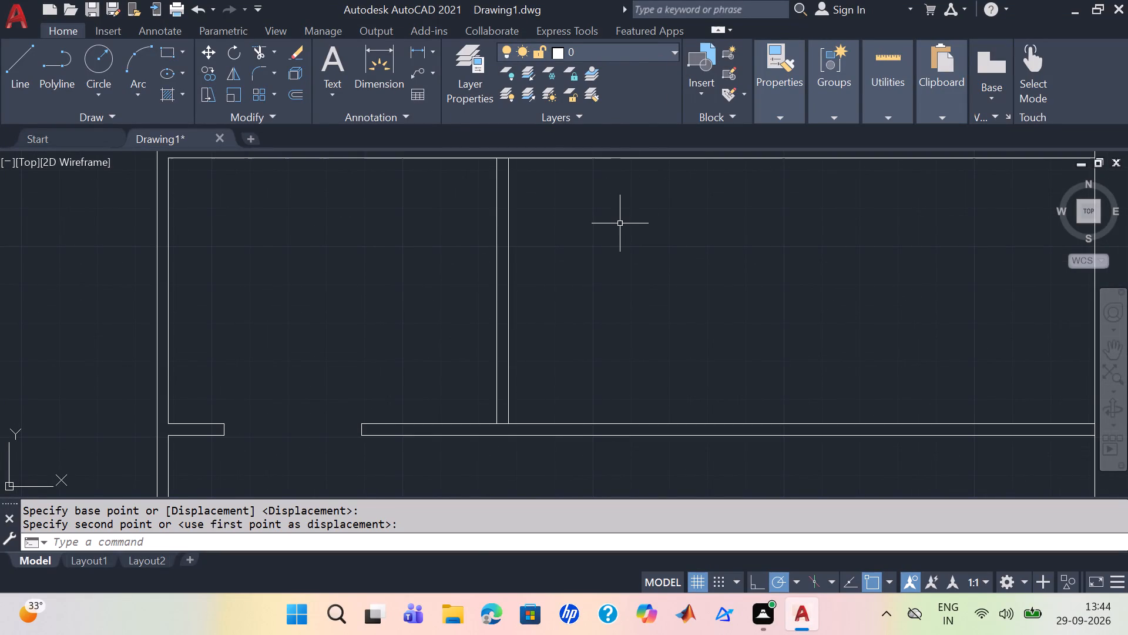
scroll(619, 223, "up", 1)
scroll(620, 225, "down", 2)
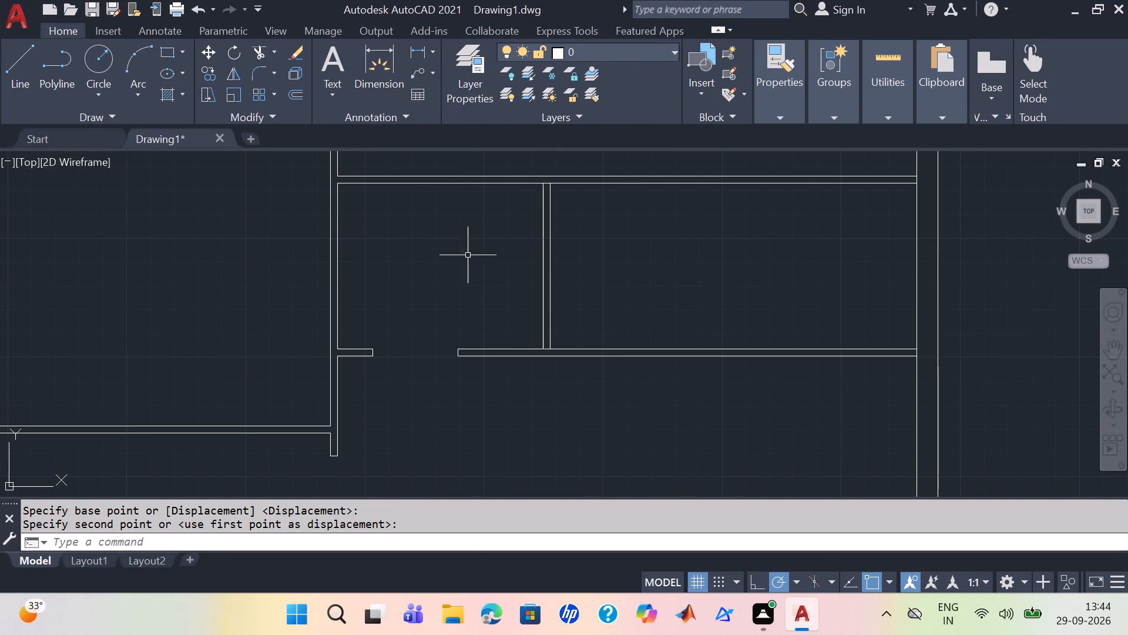
scroll(700, 276, "up", 1)
middle_click_drag(625, 212, 630, 566)
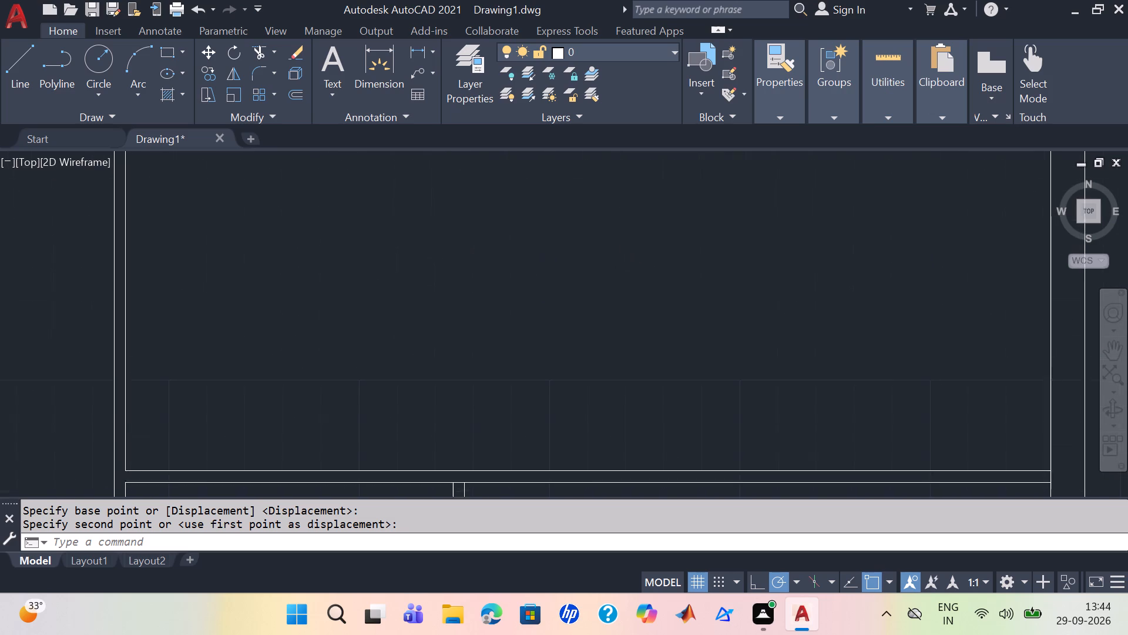
middle_click_drag(630, 566, 740, 426)
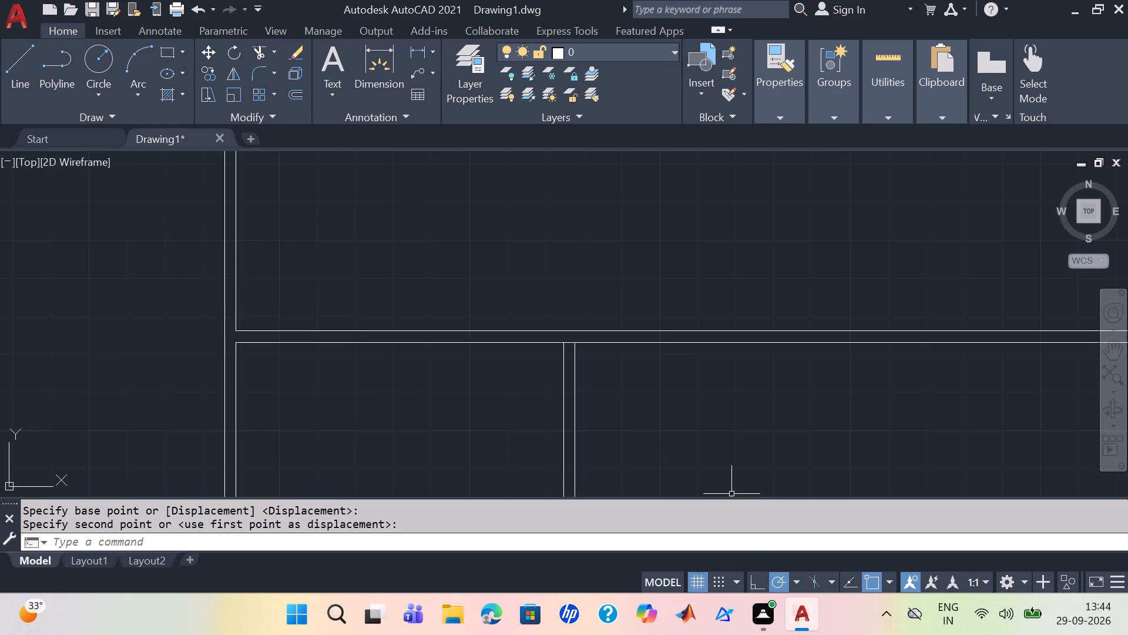
Extend the central partition's east face and both lines of the new vertical partition across the upper east-side partition.
key("e")
key("x")
key("Return")
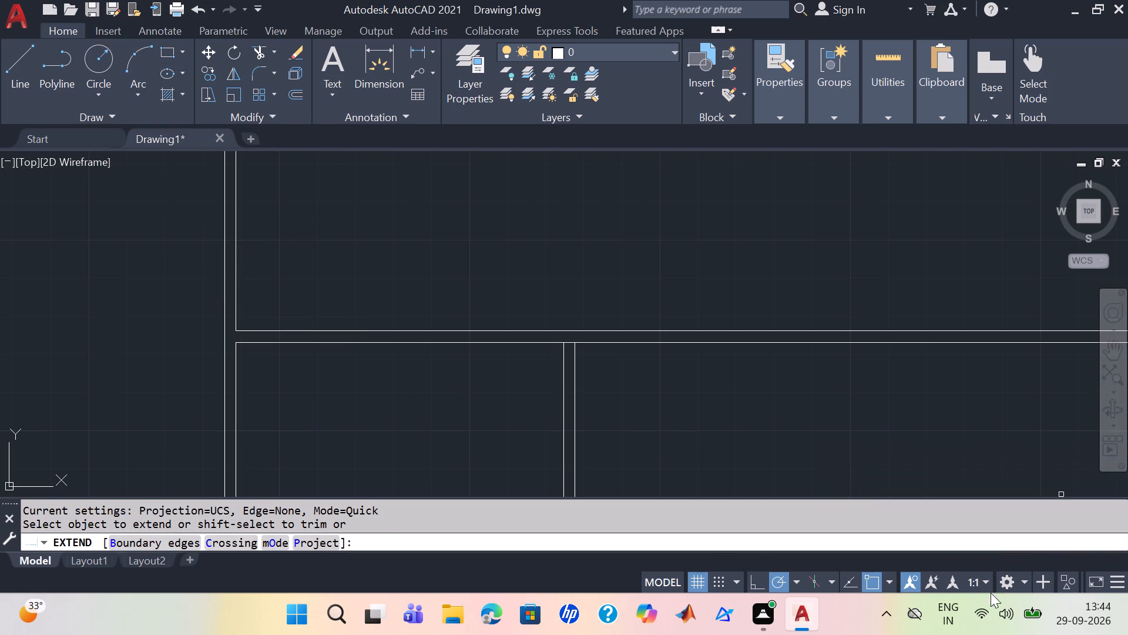
left_click(237, 276)
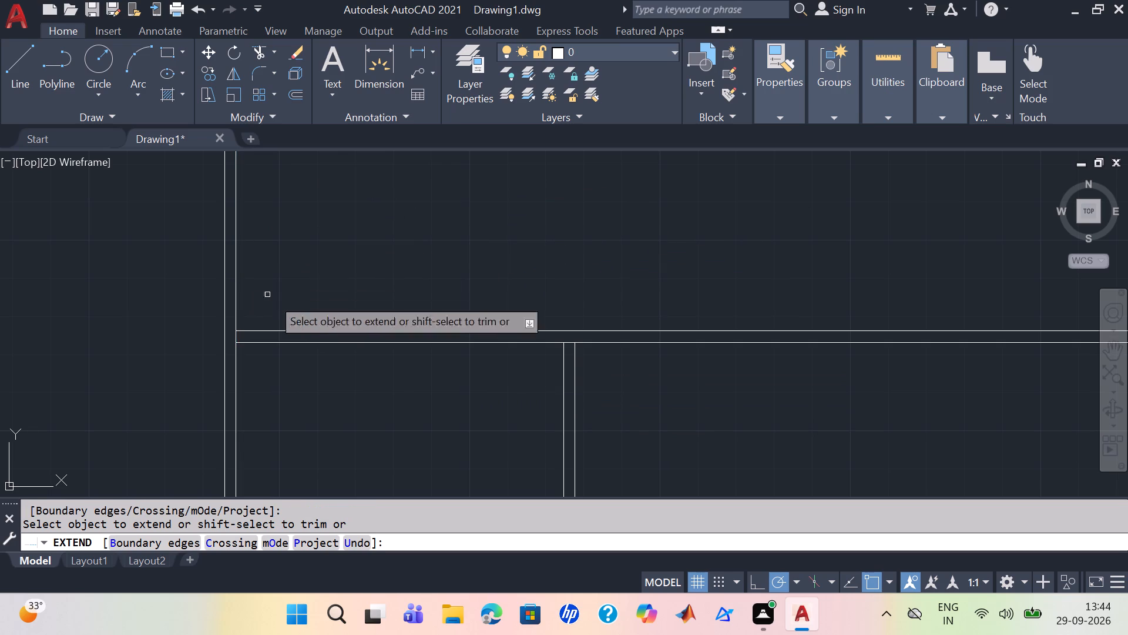
left_click(562, 360)
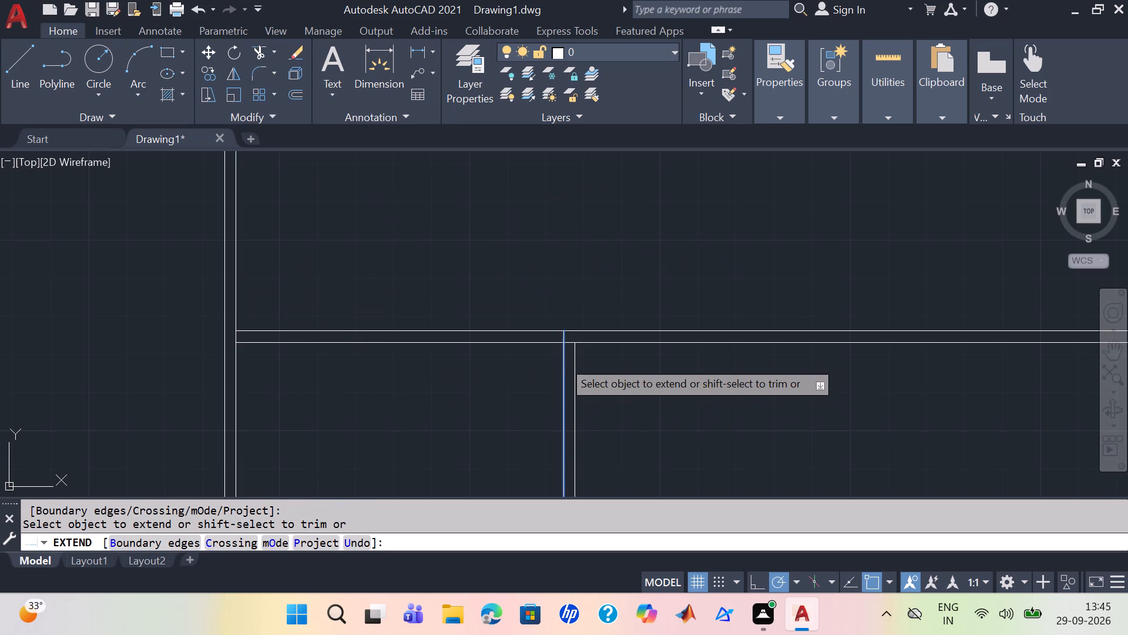
left_click(575, 370)
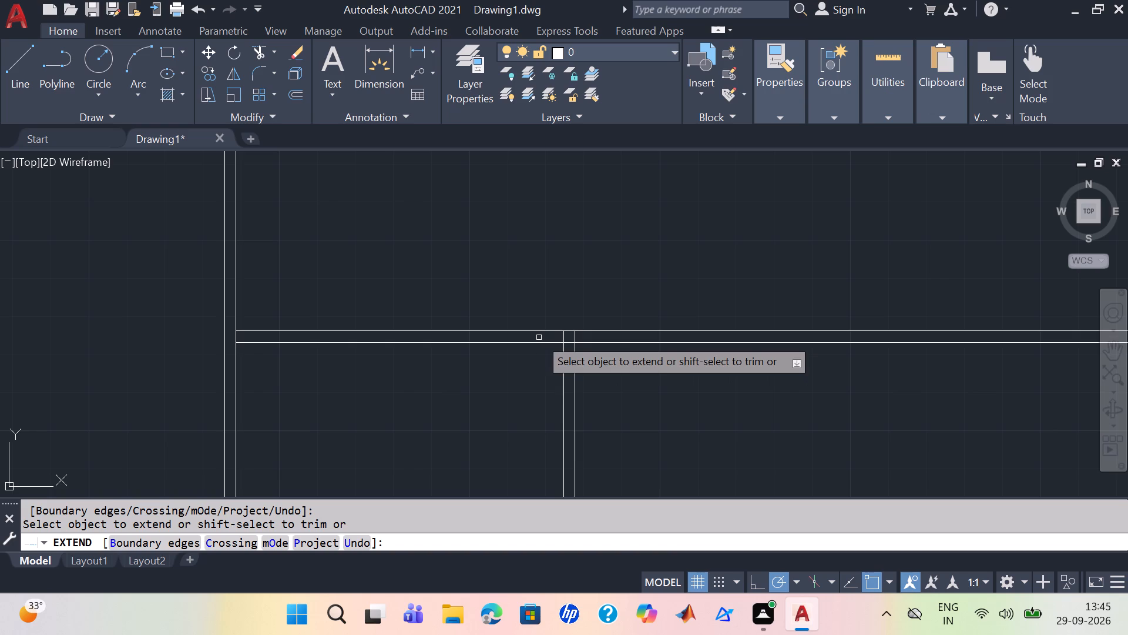
Trim away both lines of the upper east-side partition between the central partition and the new vertical partition.
key("Escape")
type("tr")
key("Return")
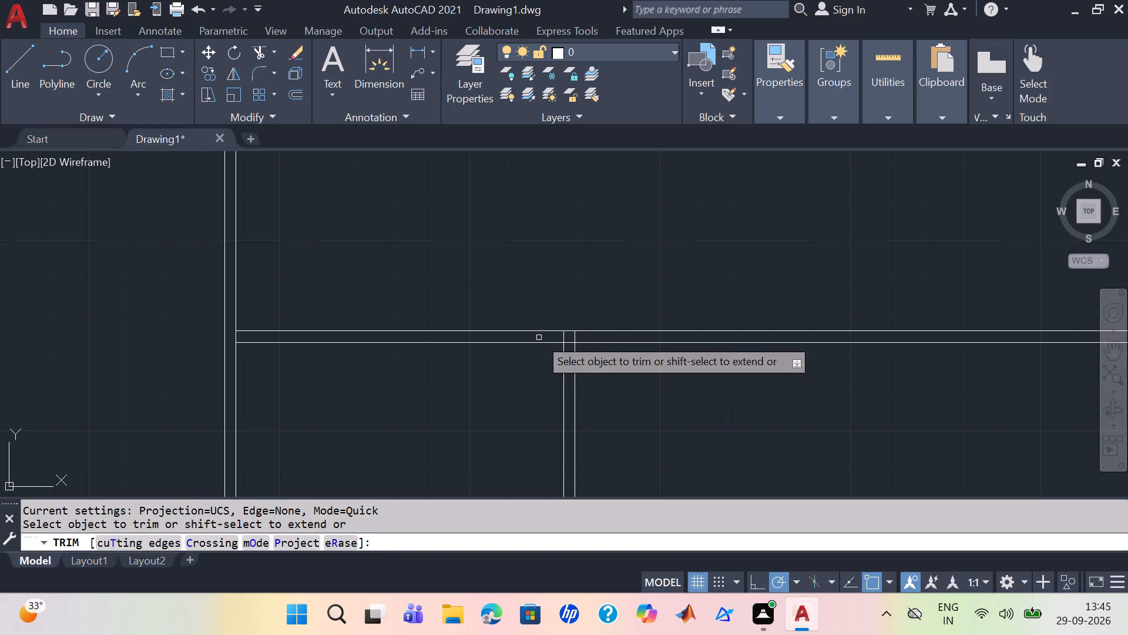
left_click(497, 330)
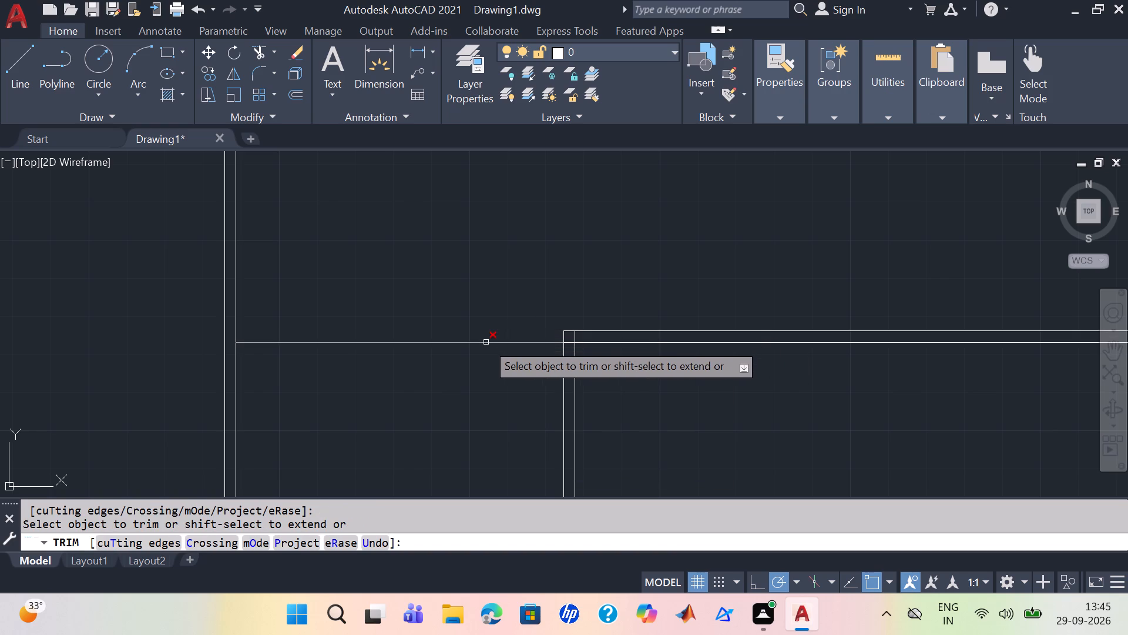
left_click(486, 342)
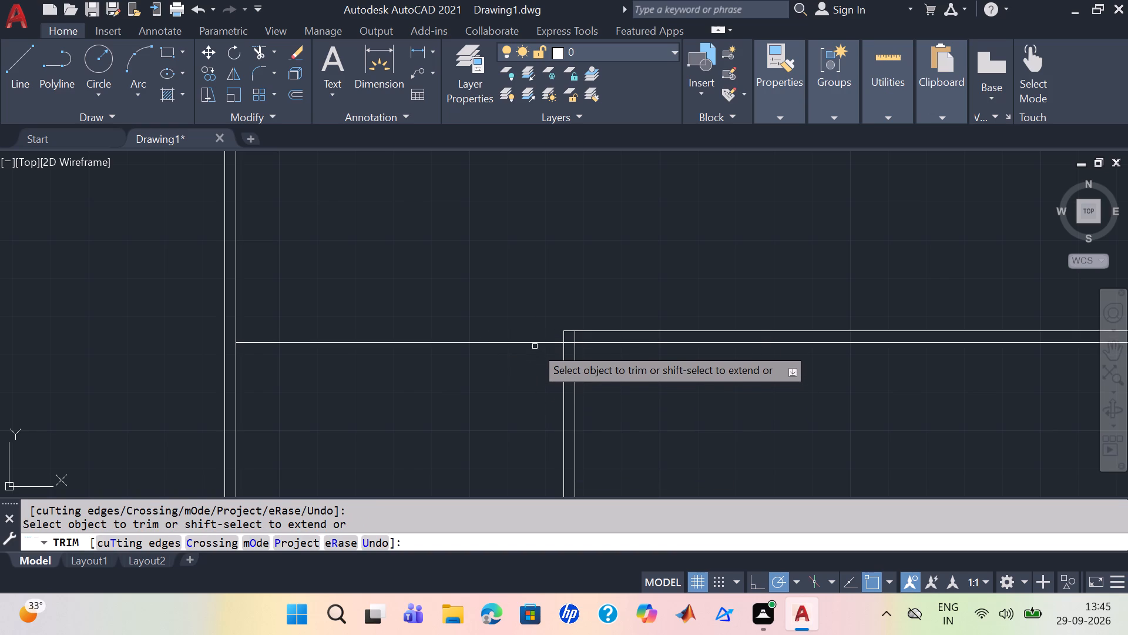
left_click(535, 343)
Trim the overlapping line ends inside the new partition corner so the two walls form a clean L-shaped junction.
scroll(535, 343, "up", 4)
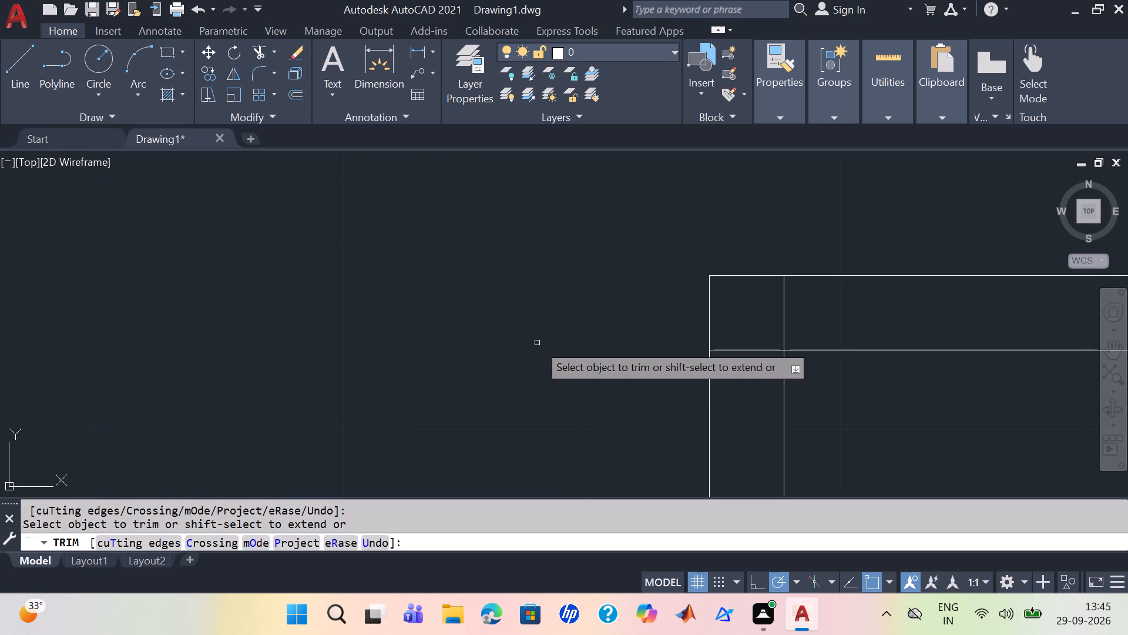
left_click(758, 353)
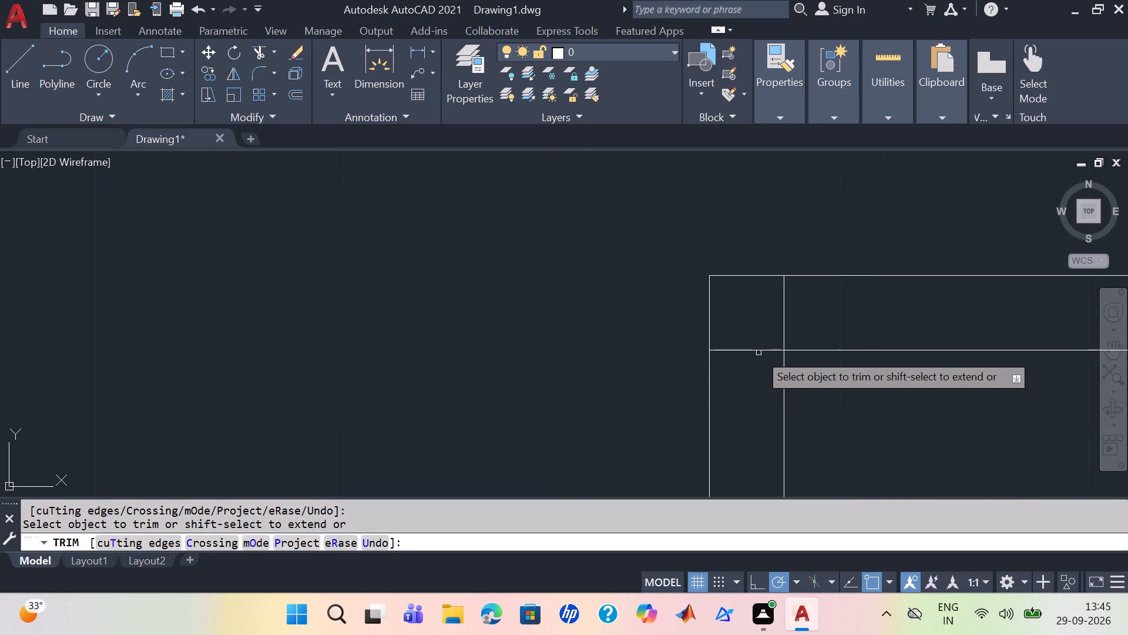
left_click(787, 334)
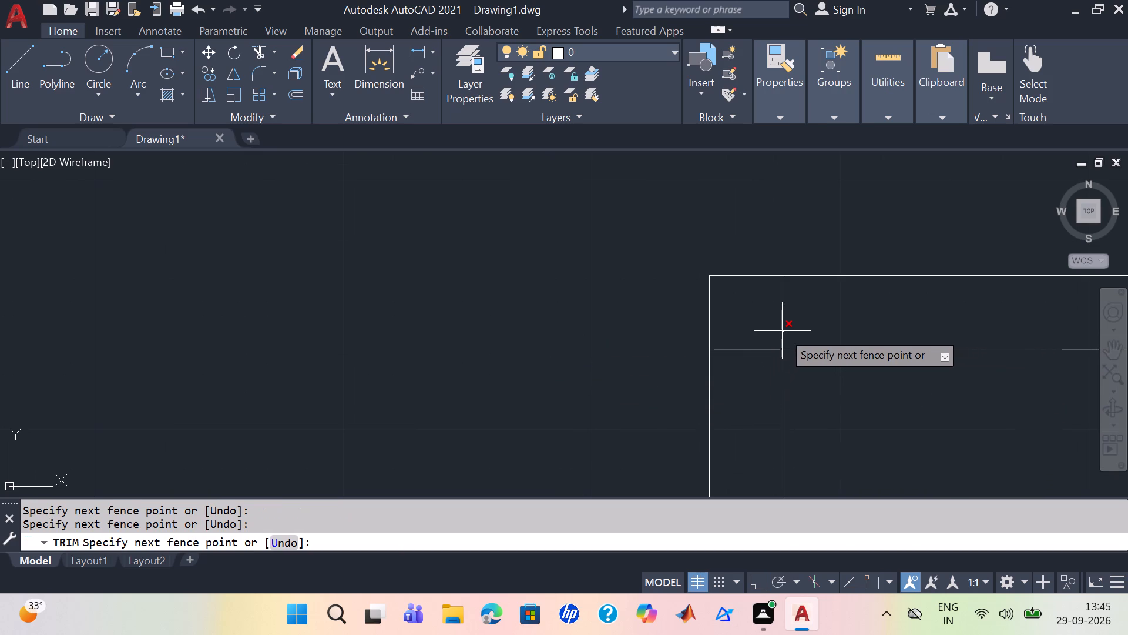
left_click(782, 331)
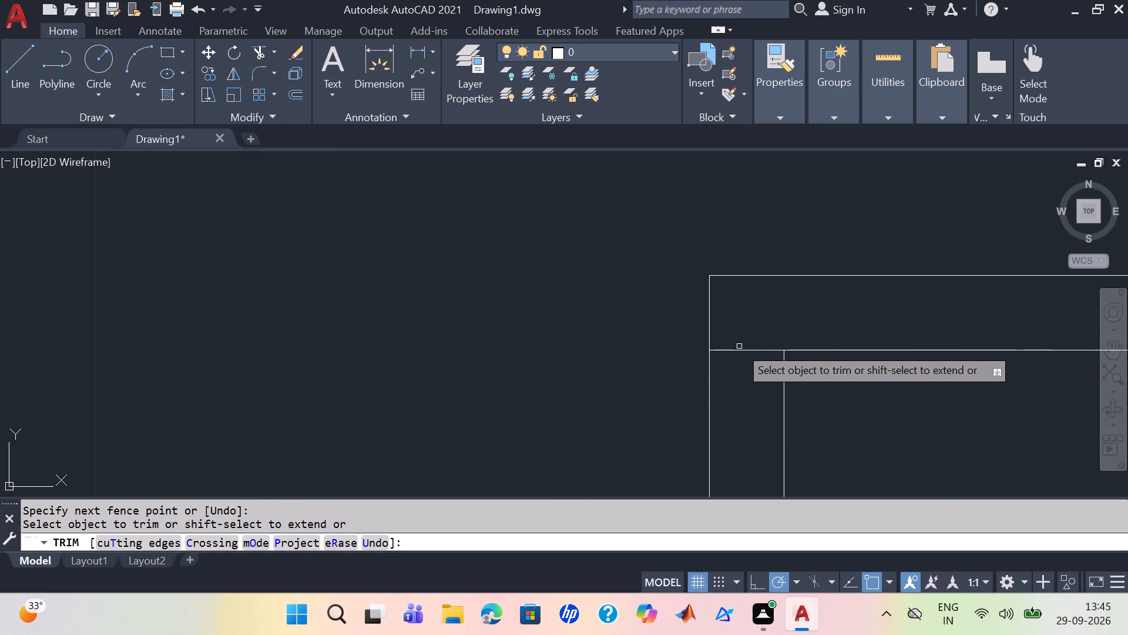
left_click(737, 349)
scroll(737, 349, "up", 2)
key("Escape")
Offset the south face of the horizontal partition crossing the west room 8' to the south.
scroll(737, 349, "down", 3)
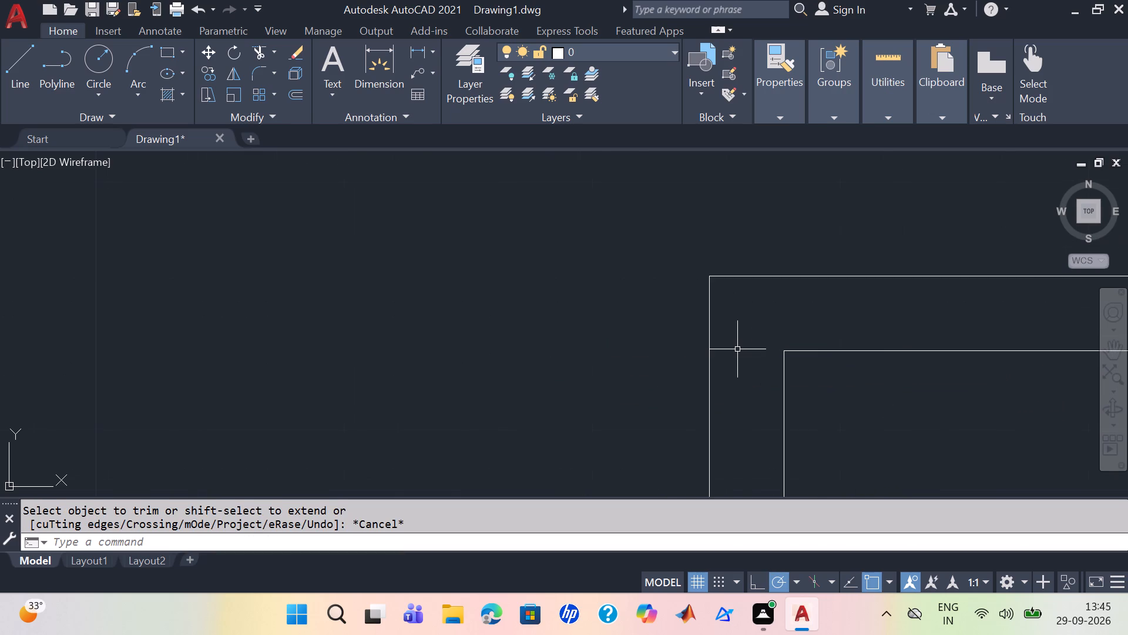
scroll(737, 349, "down", 3)
scroll(713, 303, "down", 3)
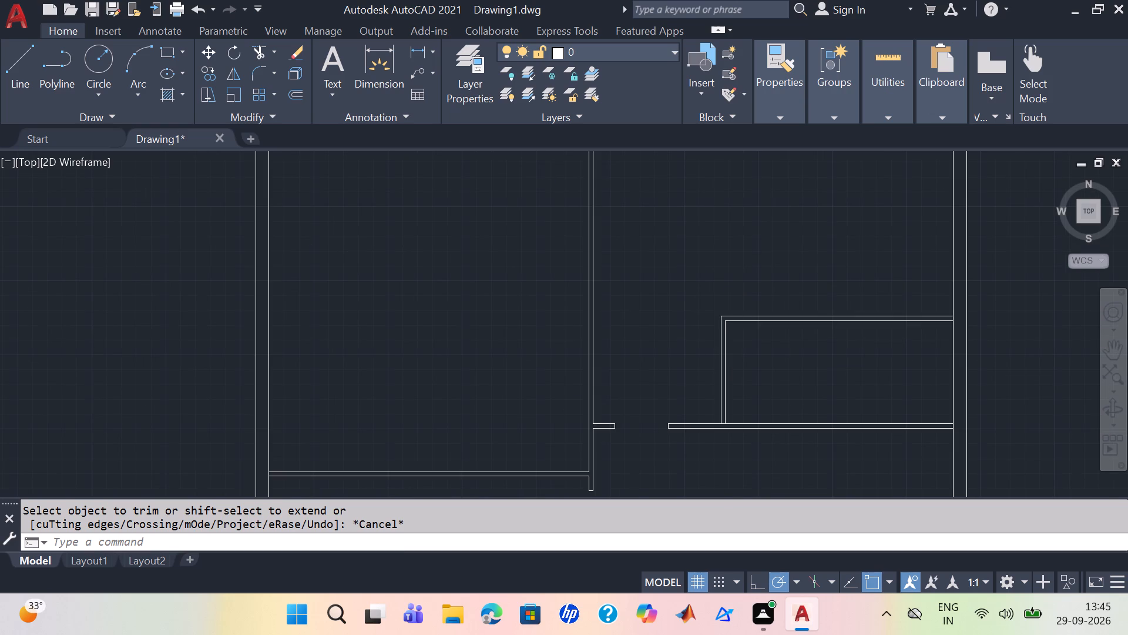
middle_click_drag(790, 249, 753, 305)
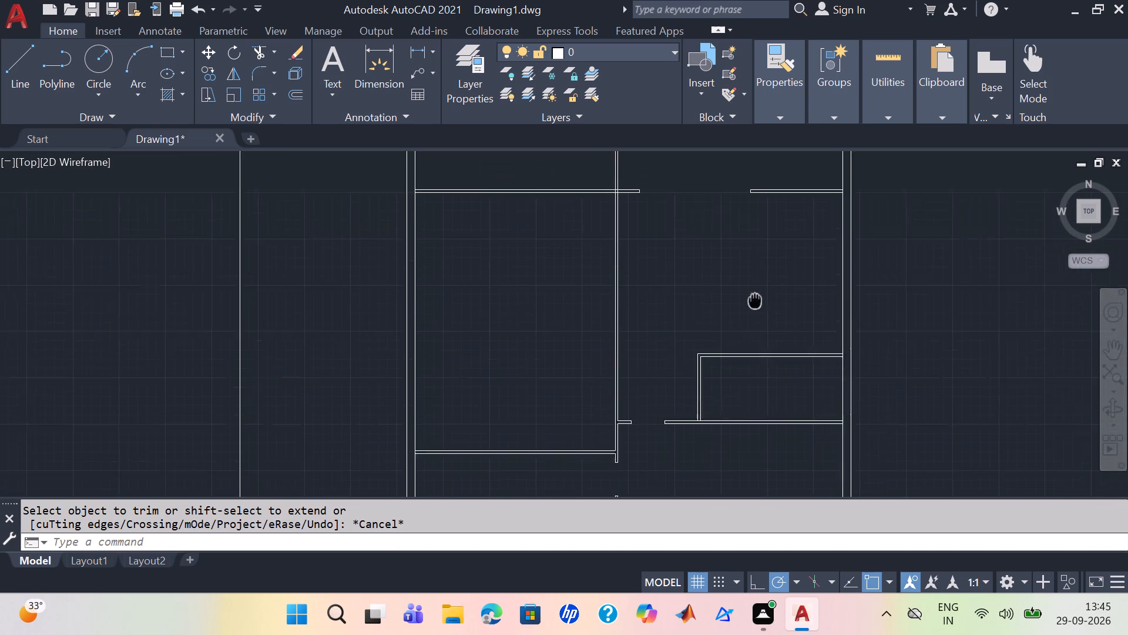
middle_click_drag(753, 305, 742, 332)
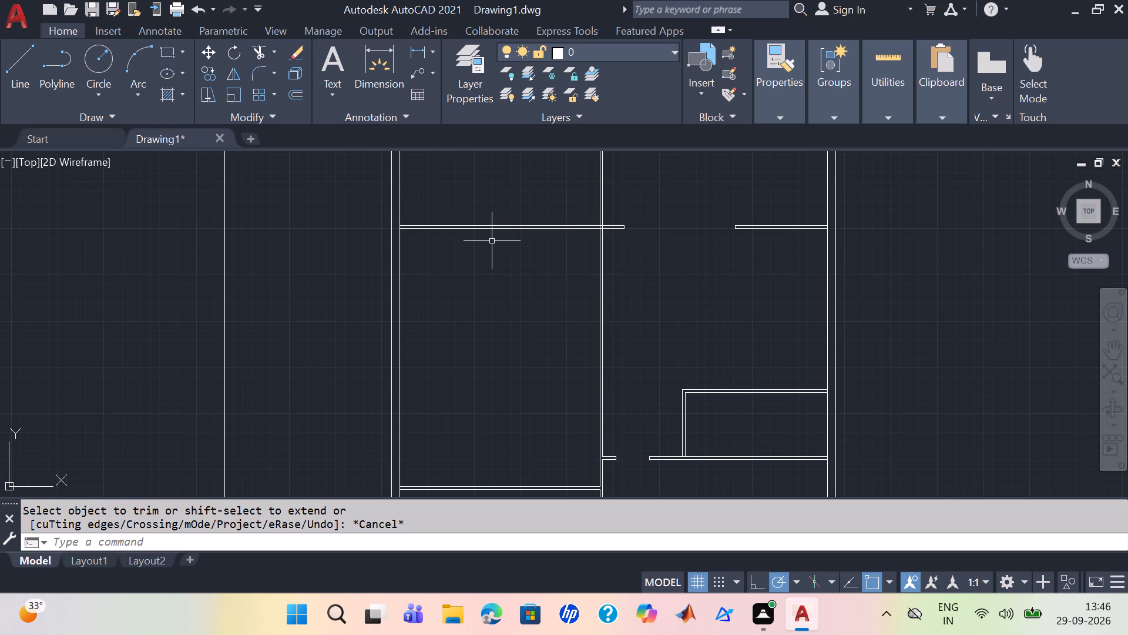
key("o")
key("Return")
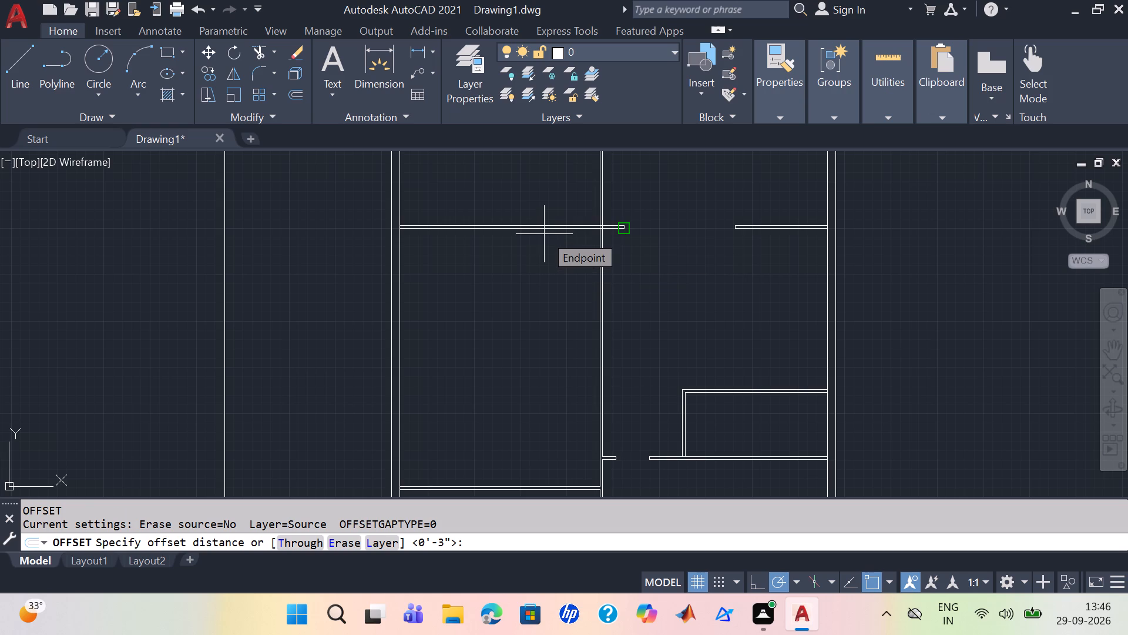
type("4'")
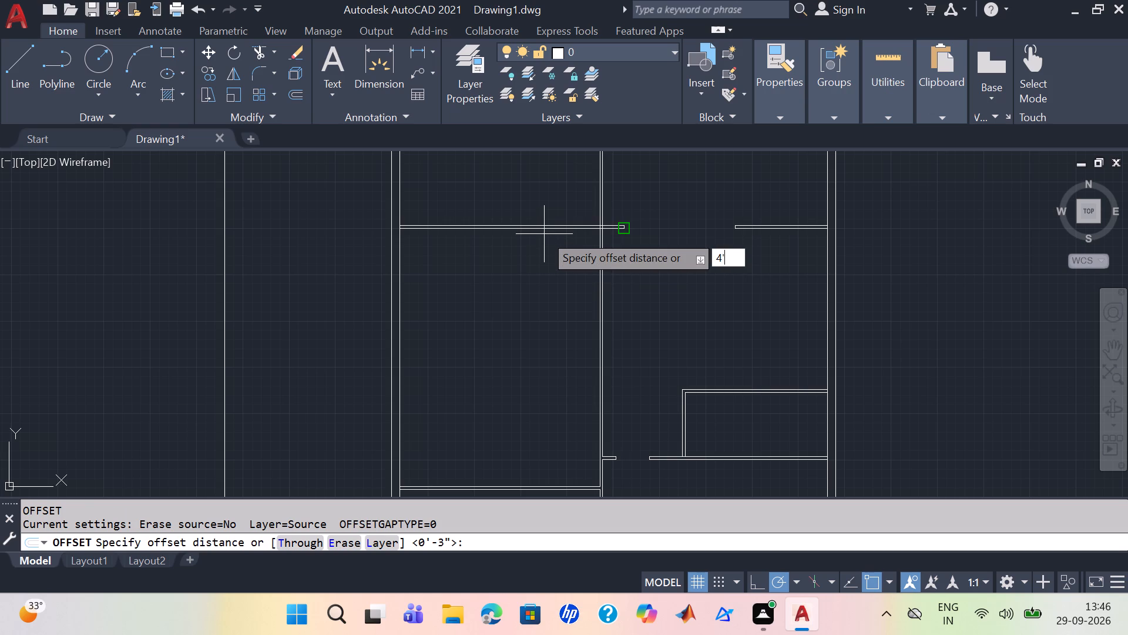
key("BackSpace")
type("6'")
key("BackSpace")
key("BackSpace")
key("BackSpace")
type("6'")
key("Return")
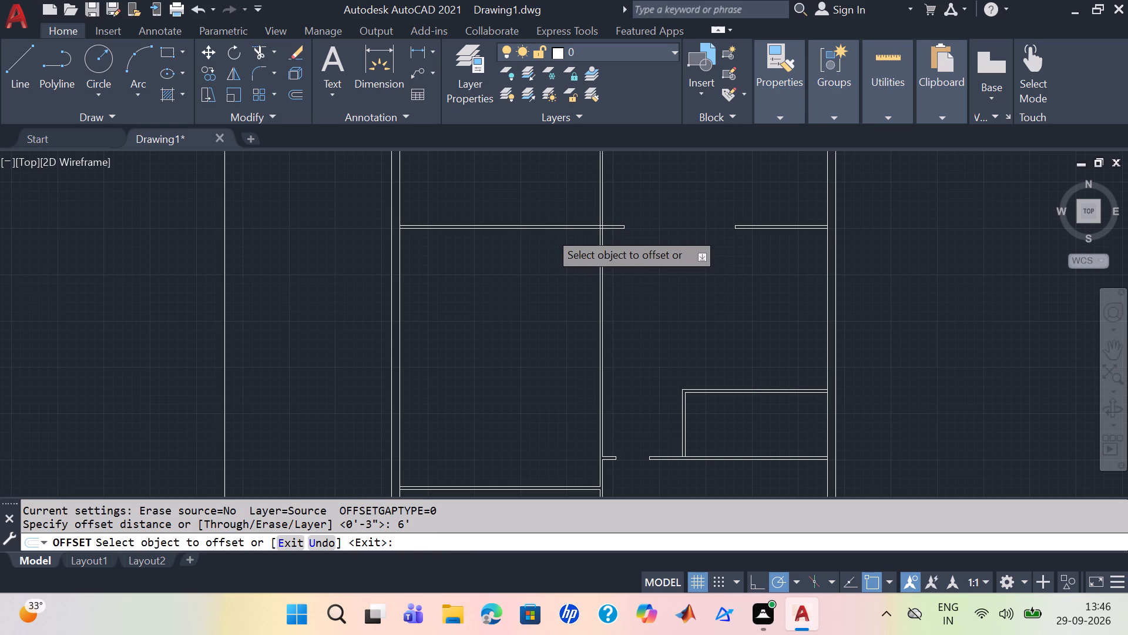
scroll(549, 231, "up", 1)
left_click(572, 228)
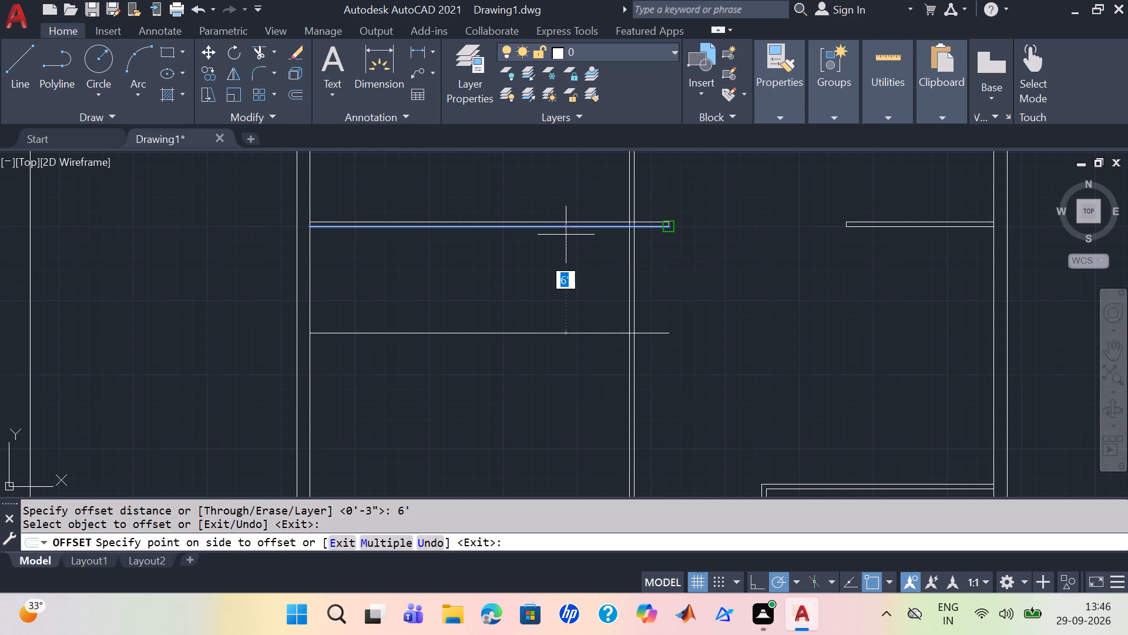
key("8")
key("apostrophe")
key("Return")
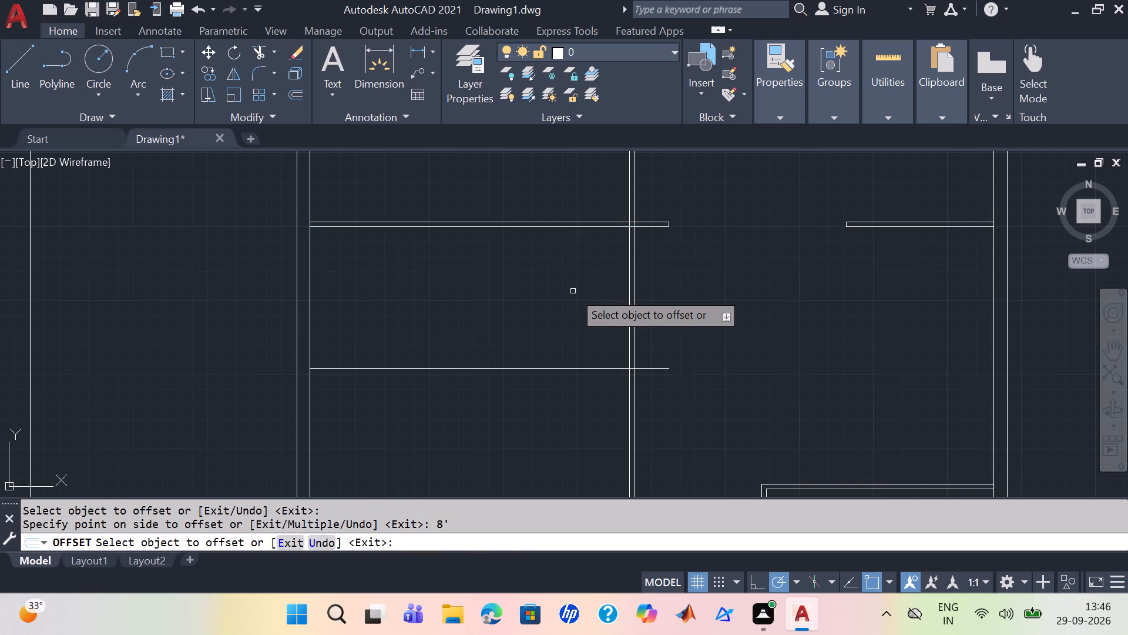
Offset the new horizontal line in the west room 3" to the north.
key("Escape")
key("o")
key("Return")
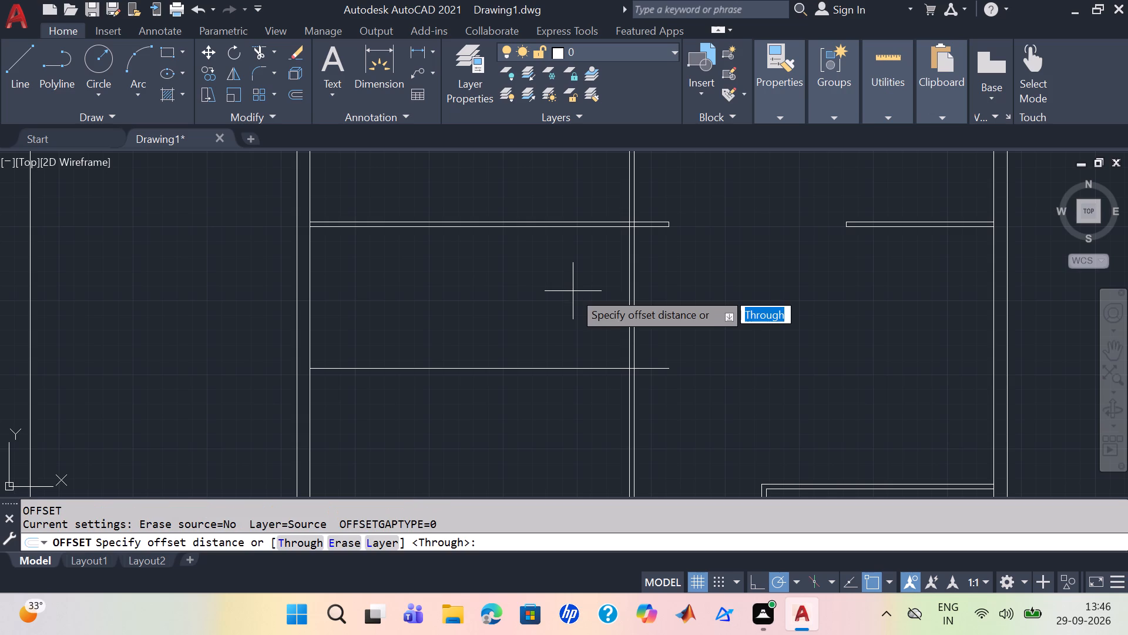
key("3")
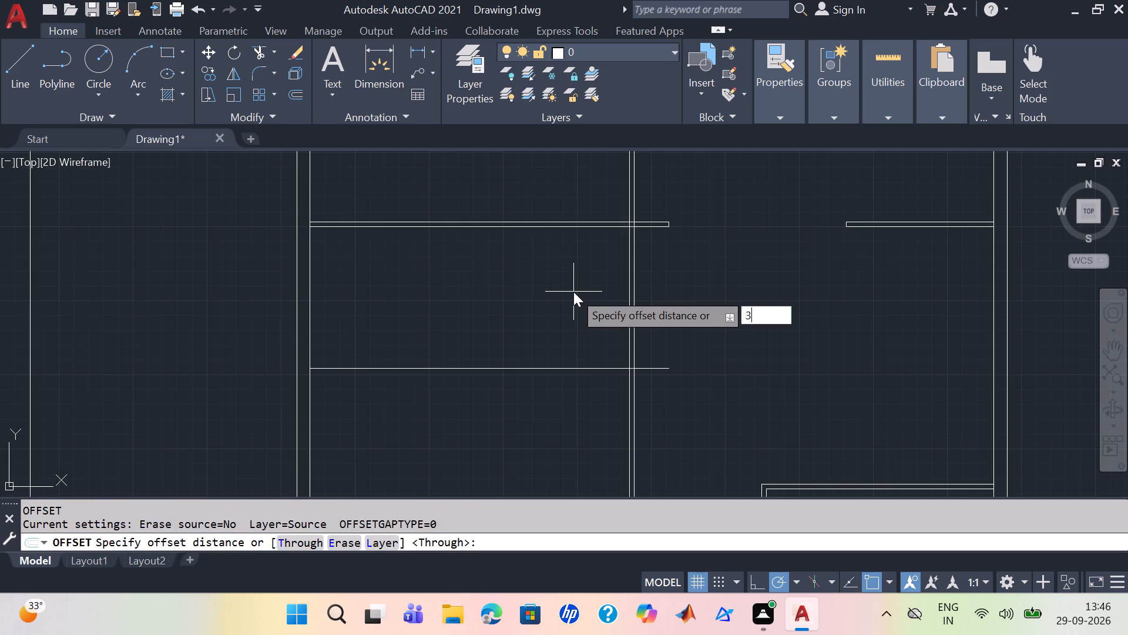
key("Return")
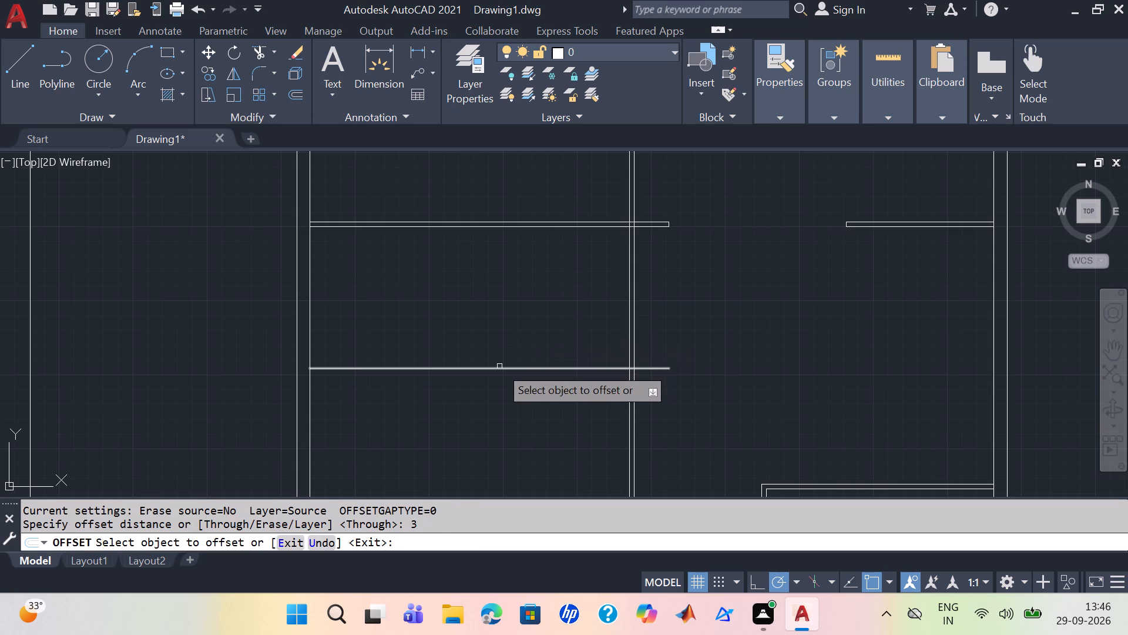
left_click(499, 366)
left_click(489, 370)
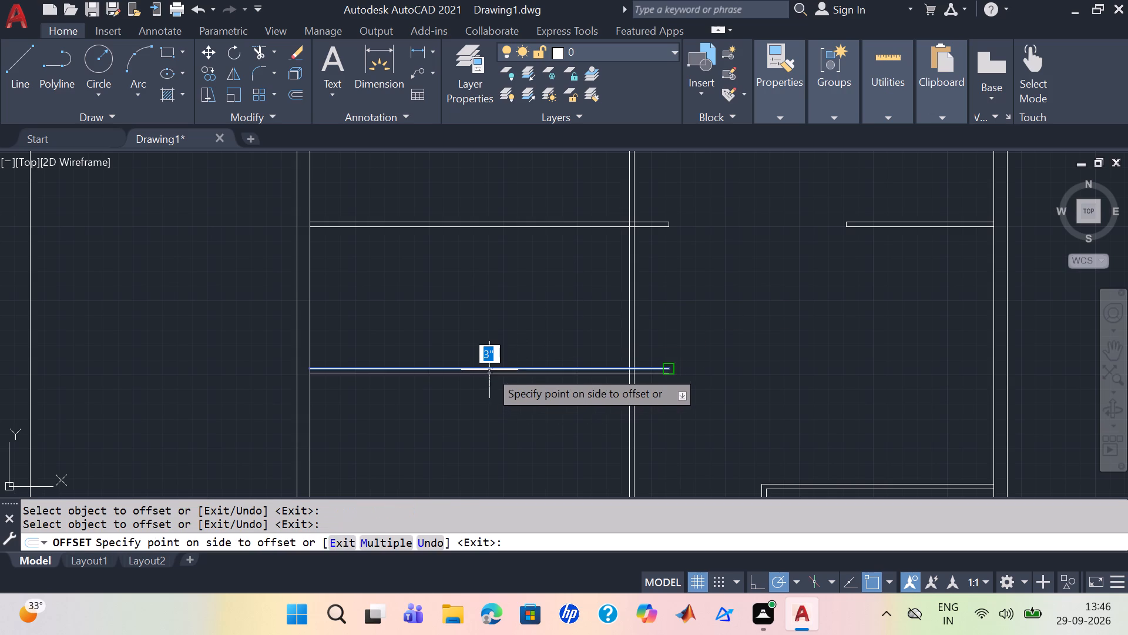
left_click(485, 375)
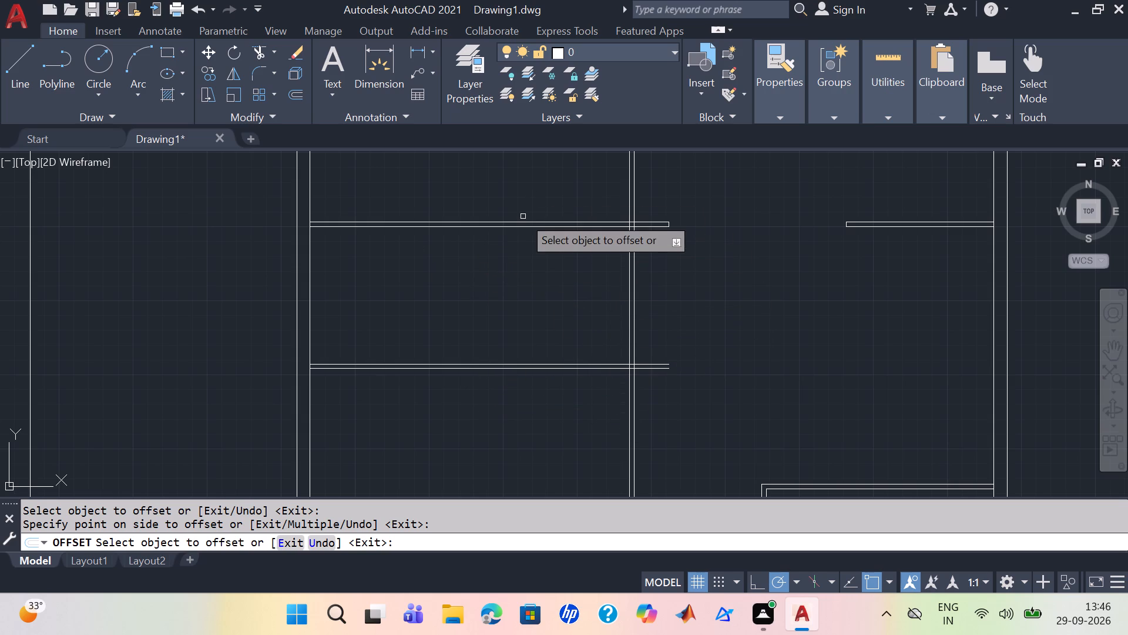
Trim the ends of both new horizontal lines that overhang east of the central partition.
key("Escape")
type("t4r")
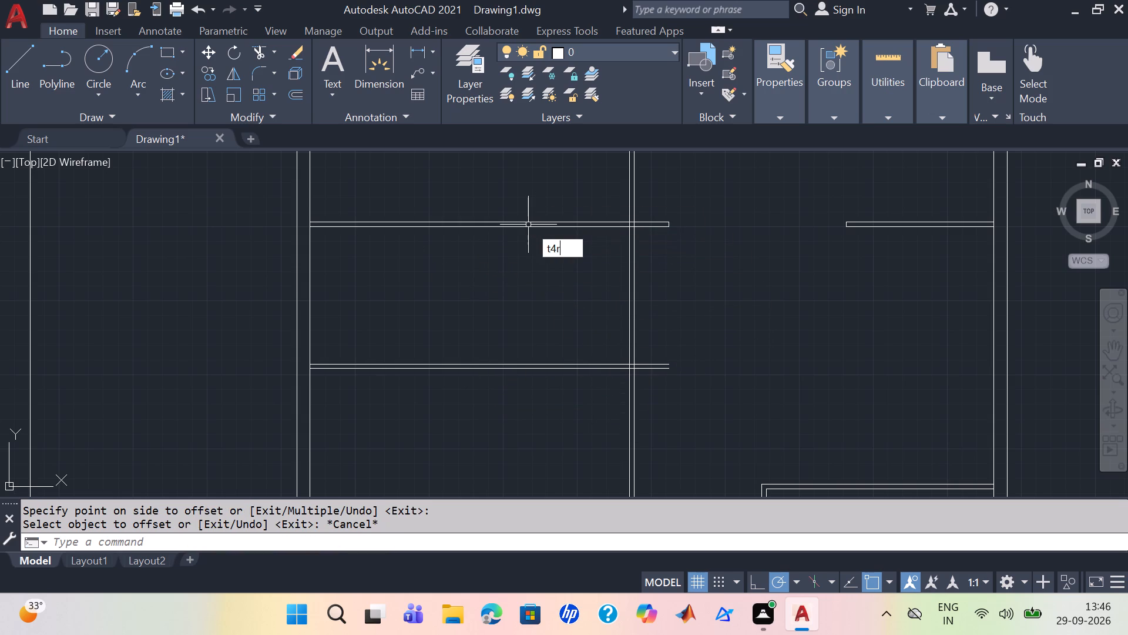
key("BackSpace")
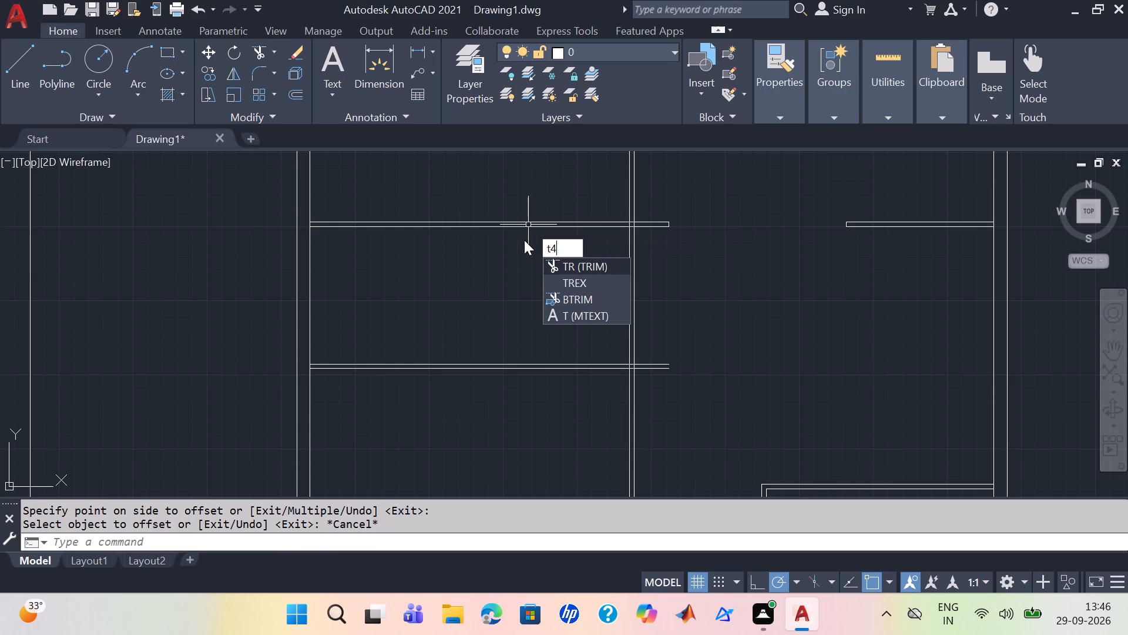
key("BackSpace")
key("BackSpace")
key("BackSpace")
type("tr")
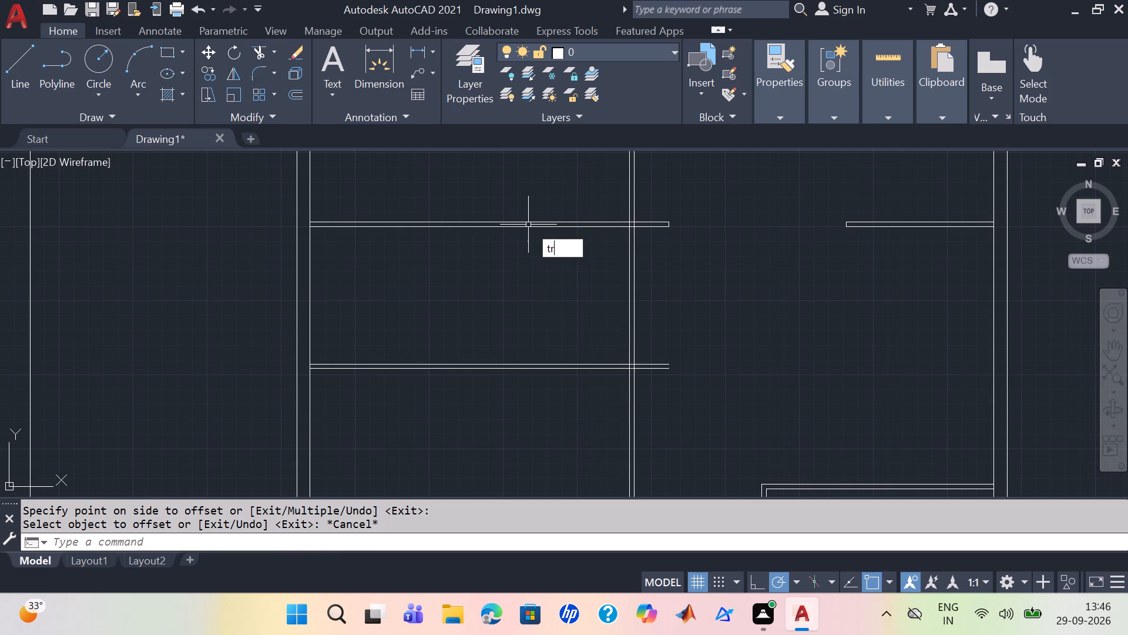
key("BackSpace")
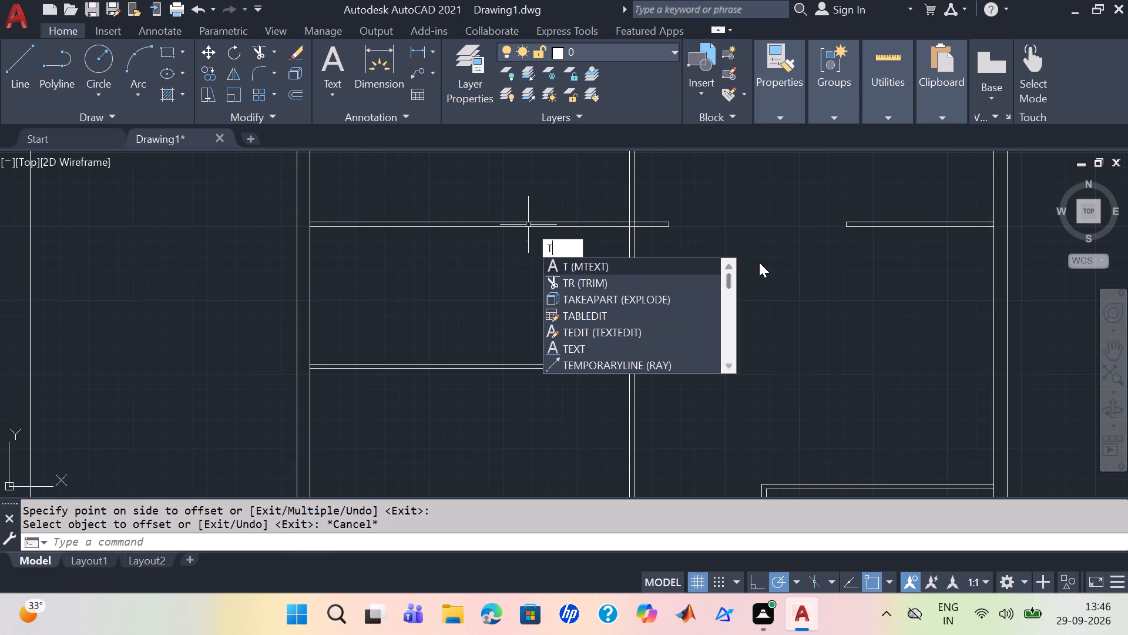
key("r")
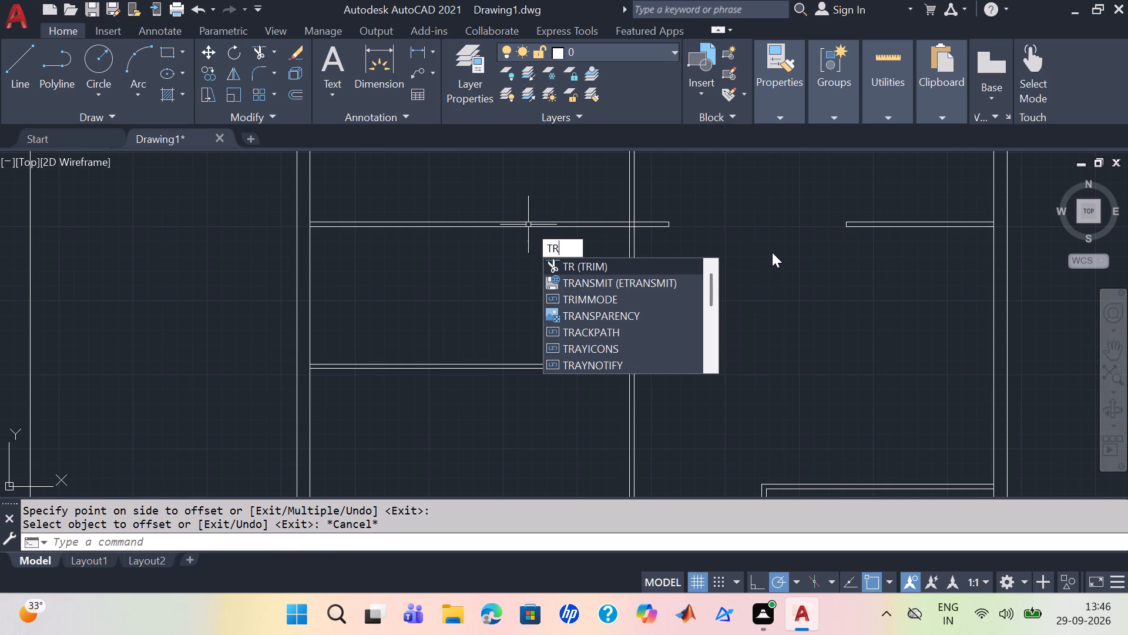
key("Return")
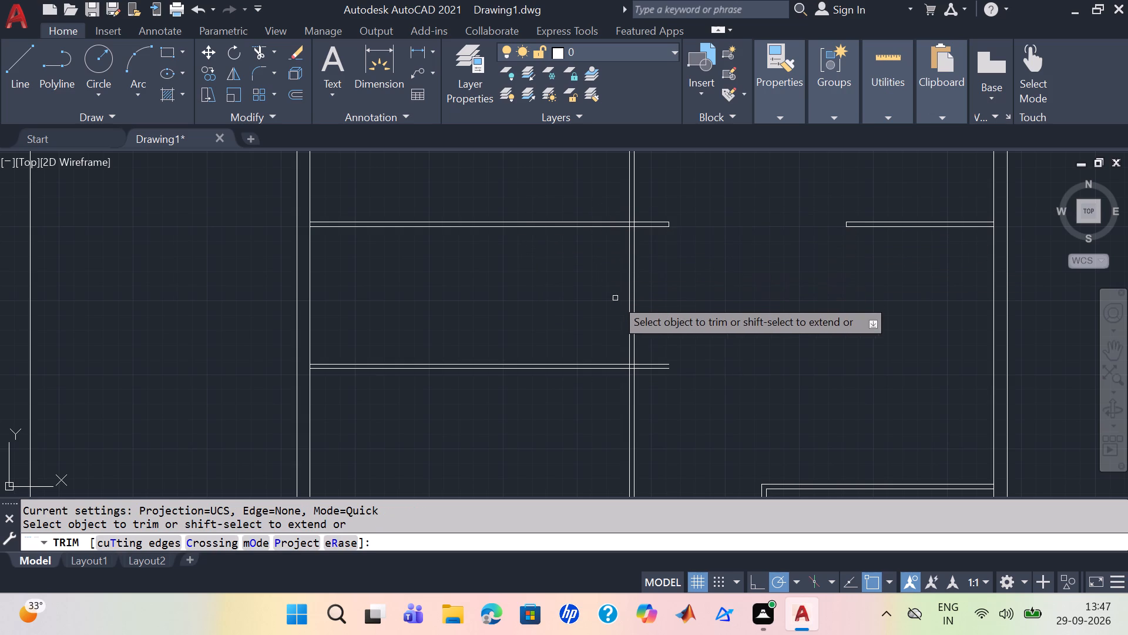
left_click(657, 366)
left_click(657, 369)
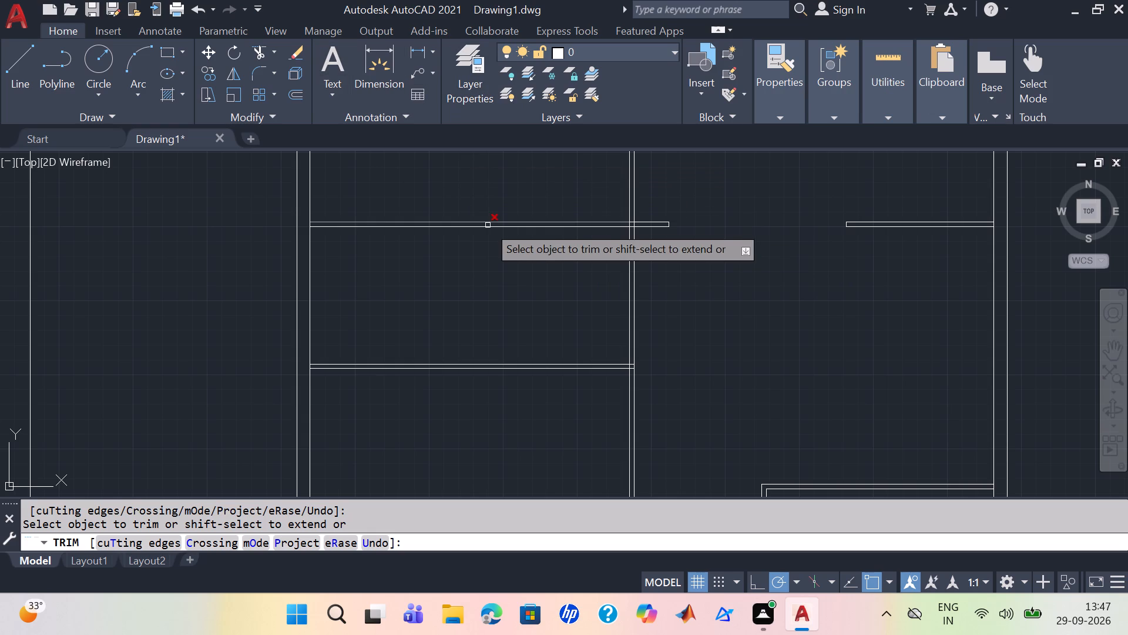
key("Escape")
Quick-measure the distances between the walls around the northern horizontal partition of the west room.
key("o")
key("Return")
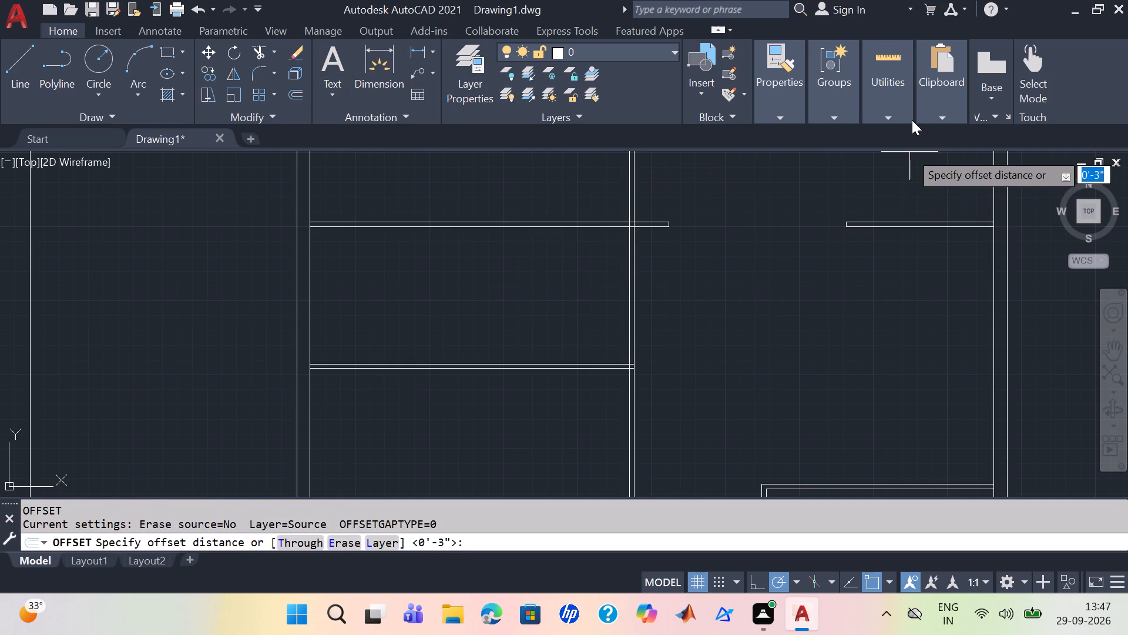
left_click(903, 97)
left_click(907, 135)
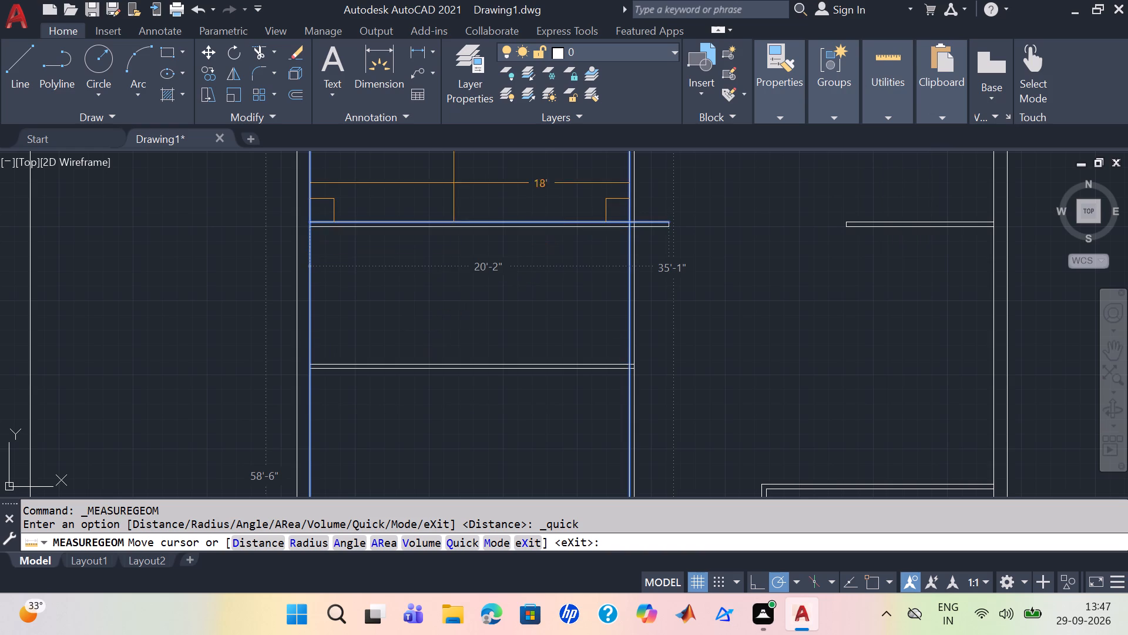
key("Escape")
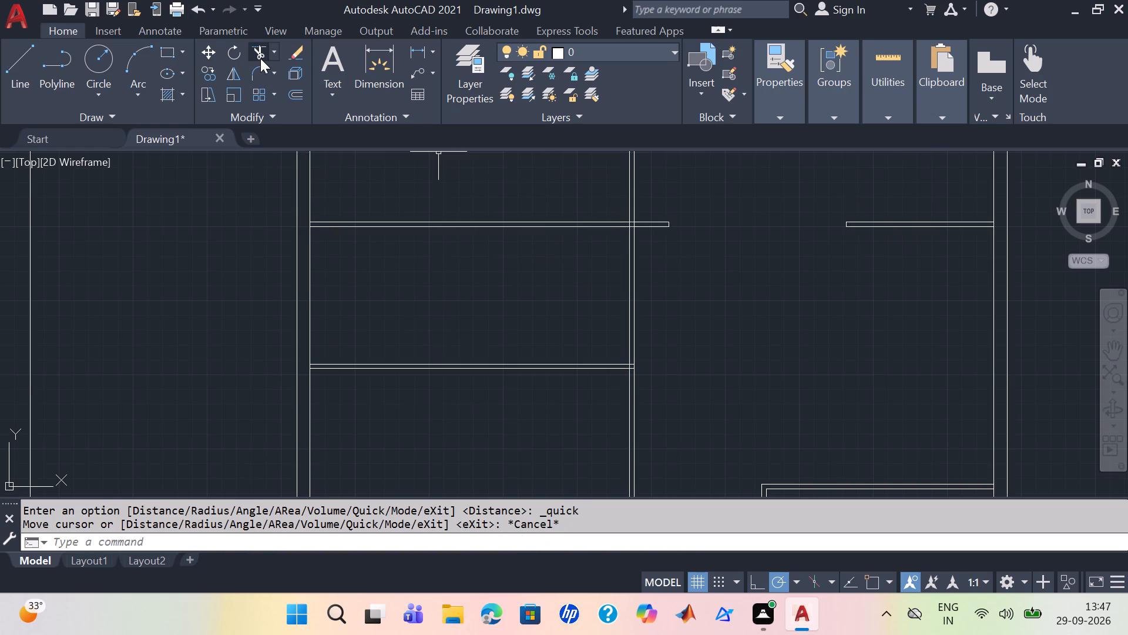
Offset the west face of the central vertical partition 6' to the west.
key("o")
key("Return")
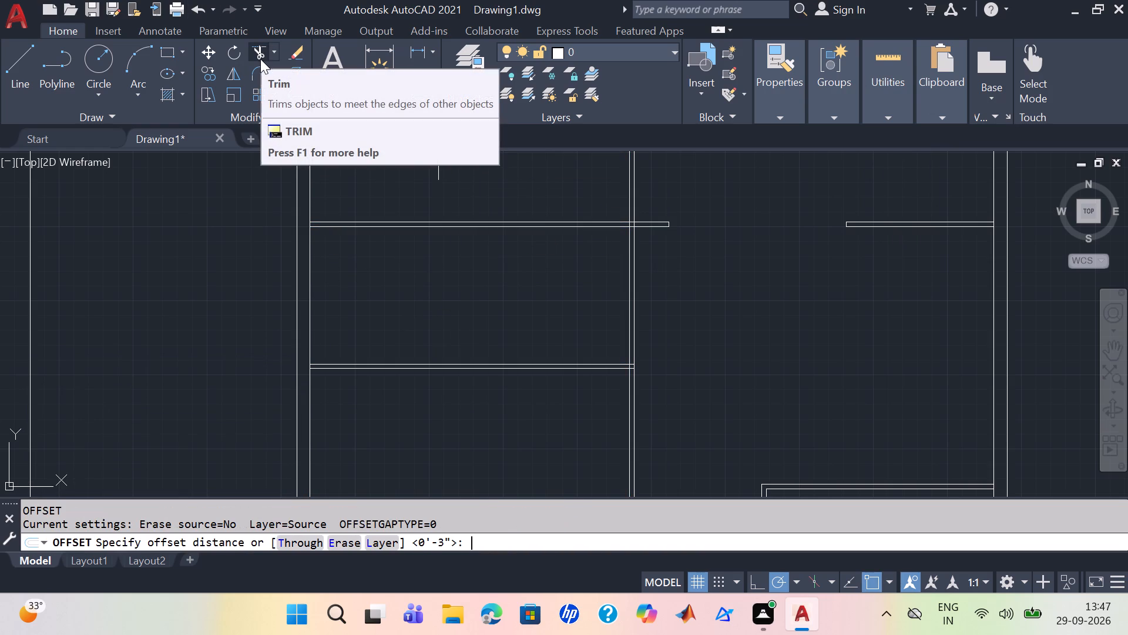
key("6")
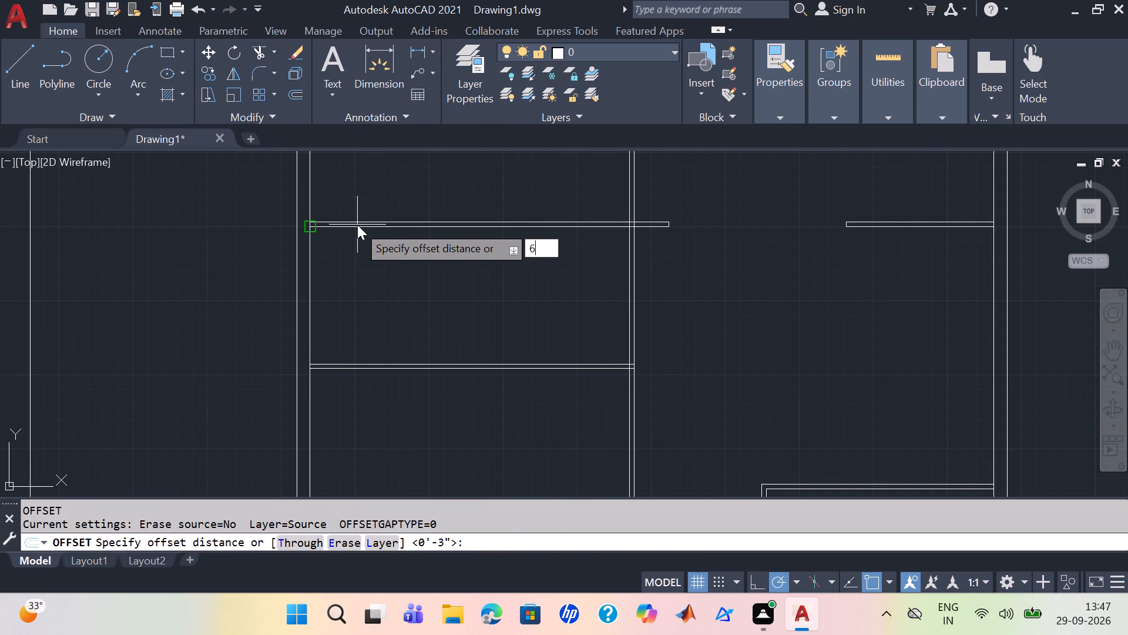
key("apostrophe")
key("Return")
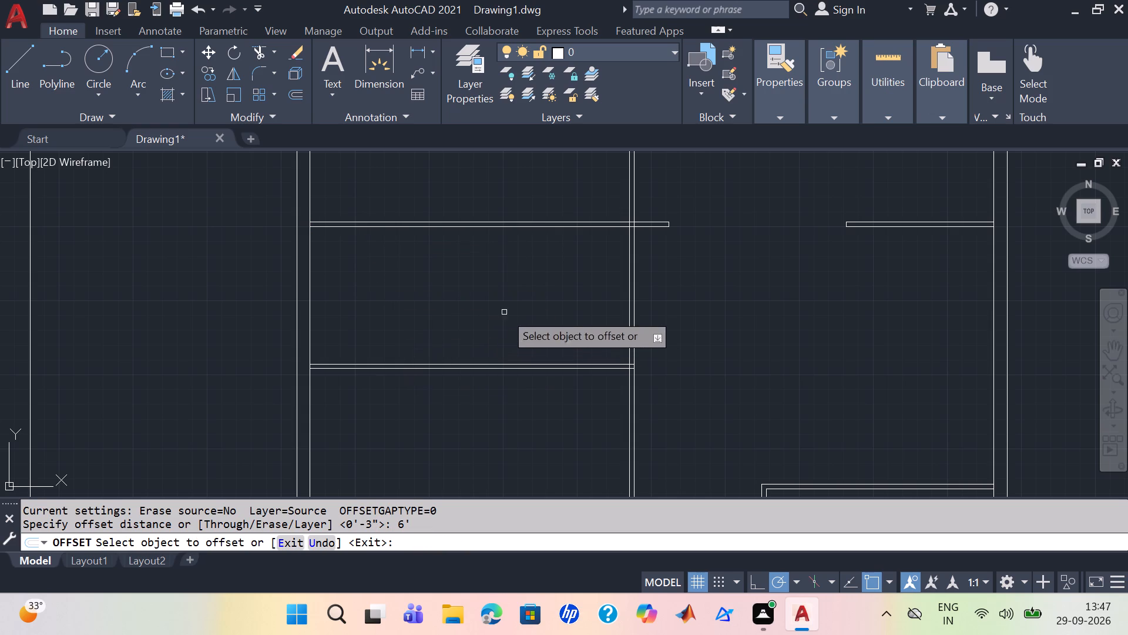
left_click(630, 307)
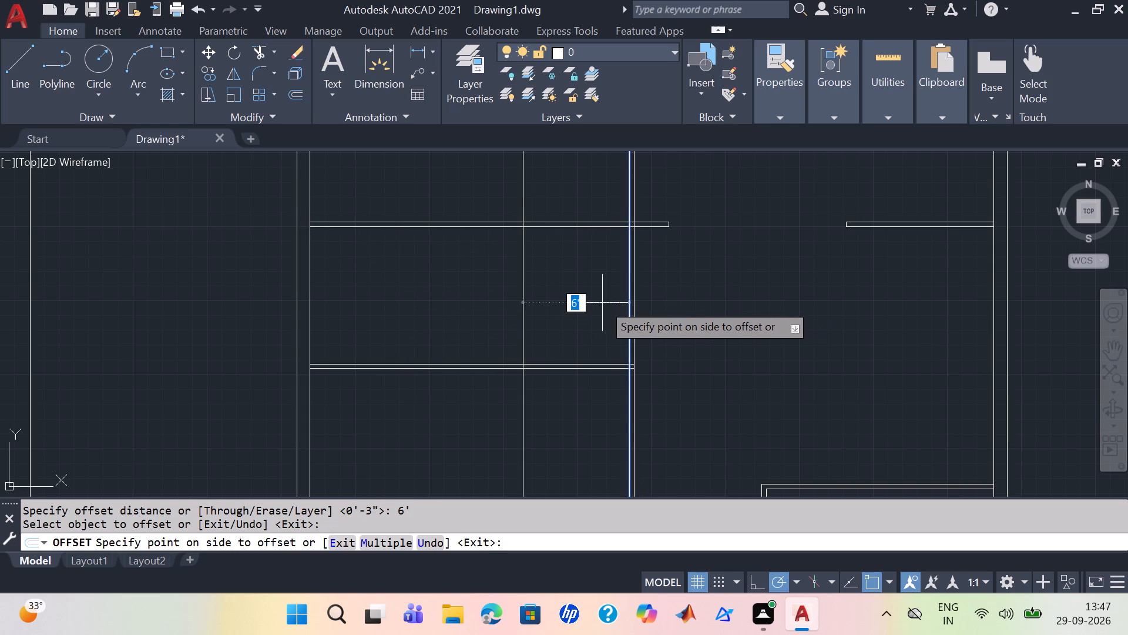
left_click(602, 303)
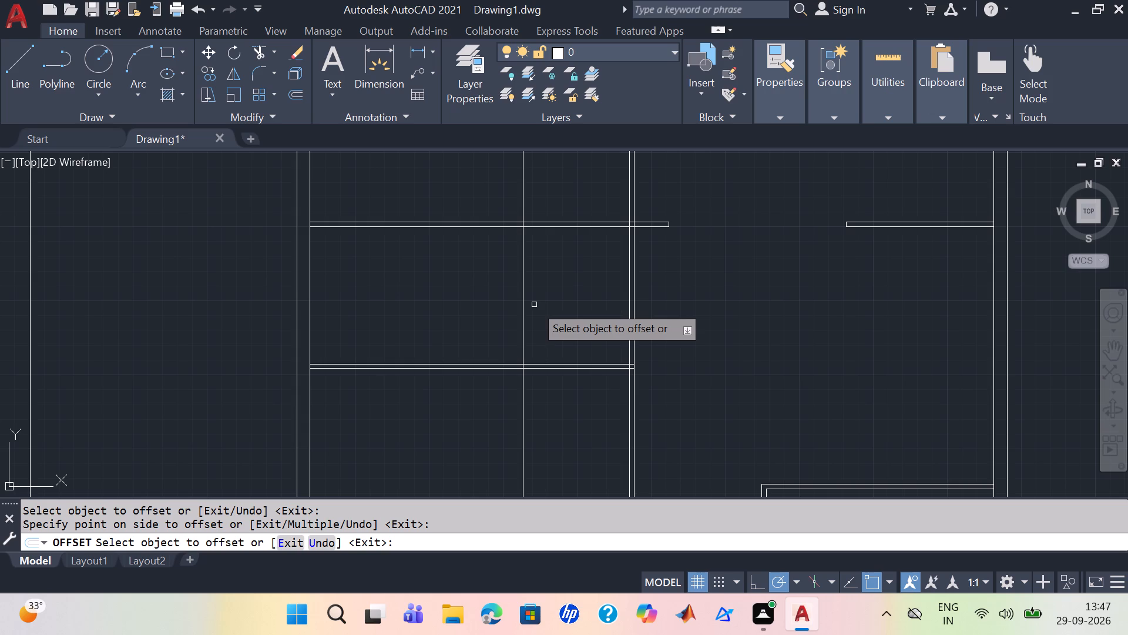
key("Escape")
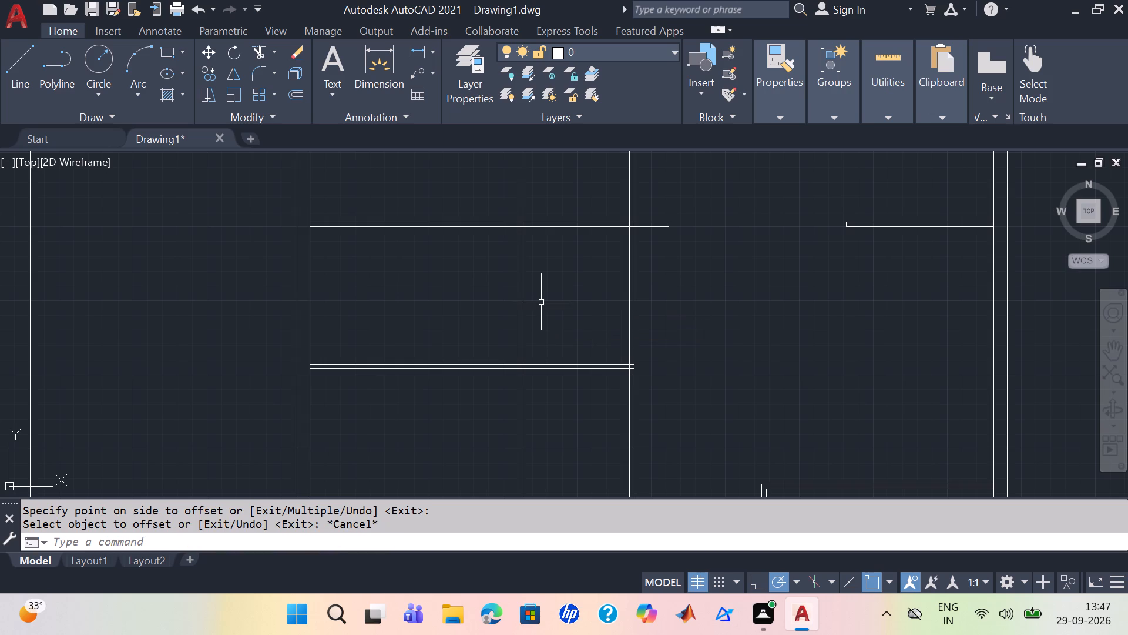
Trim away both faces of the central partition between the two horizontal partitions of the west side.
type("tr")
key("Return")
left_click_drag(562, 262, 571, 258)
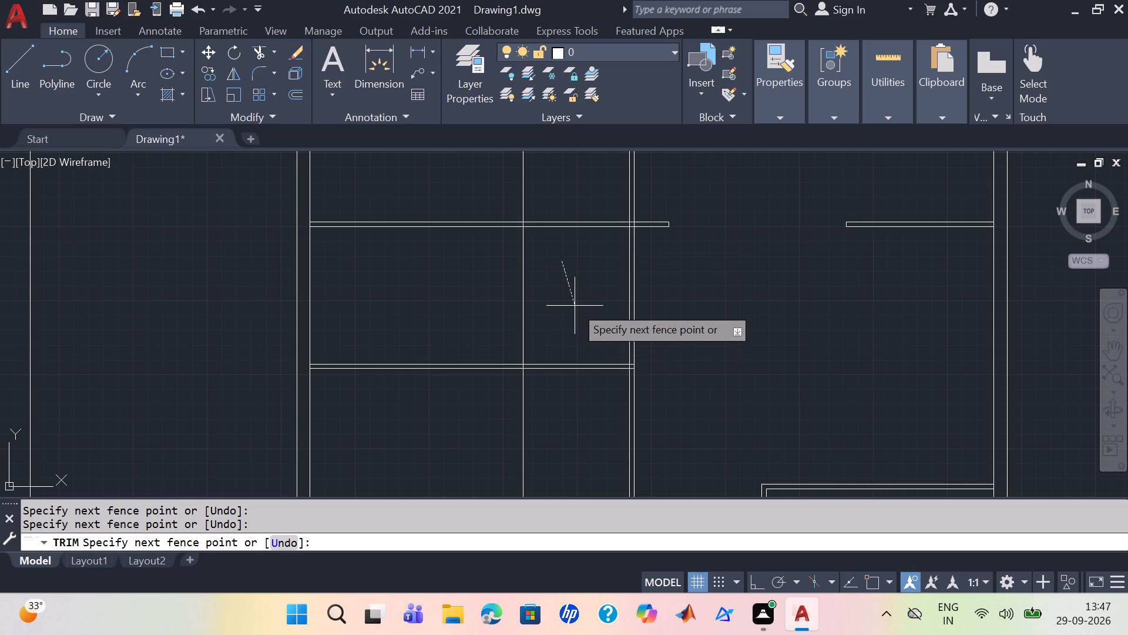
left_click(657, 328)
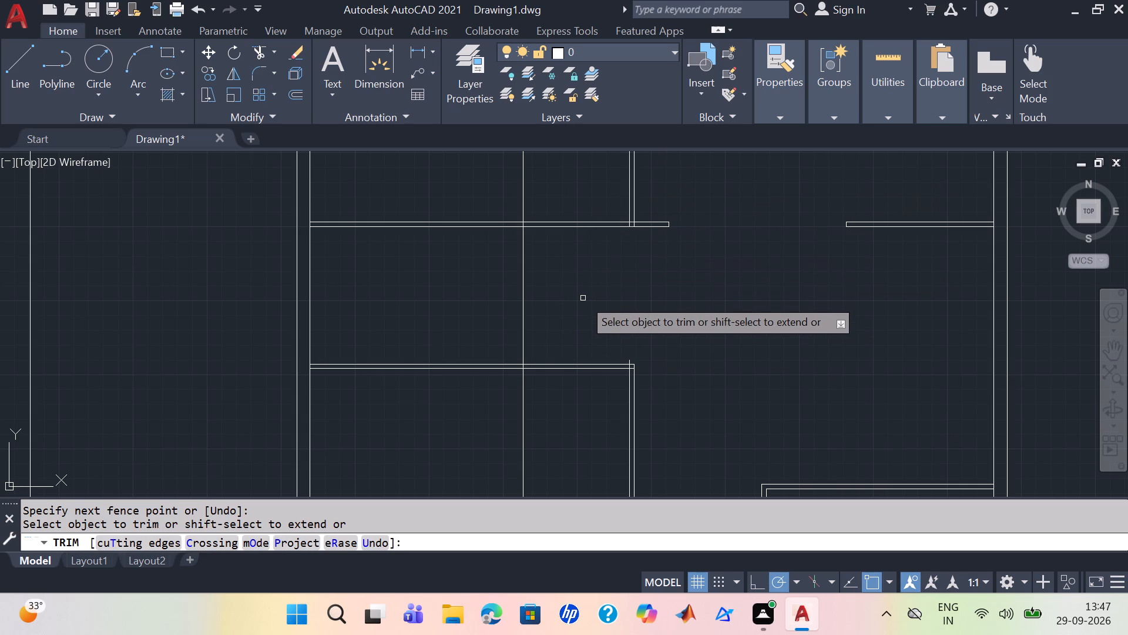
Trim the new vertical line north and south of the two horizontal partitions so it only spans between them.
left_click(522, 405)
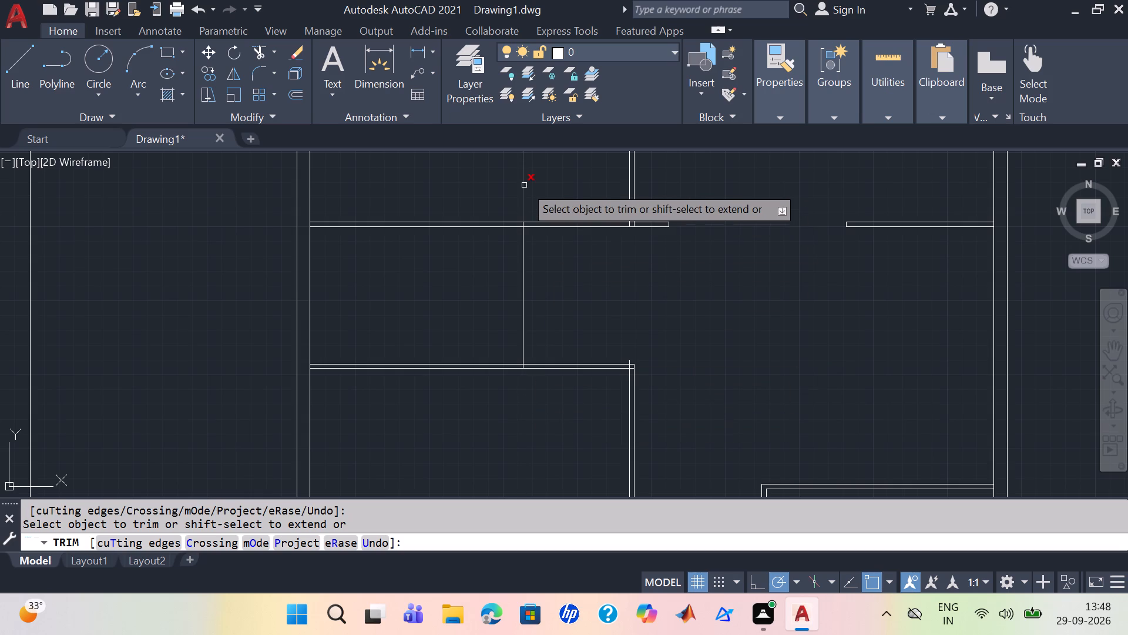
left_click(524, 185)
scroll(576, 317, "down", 2)
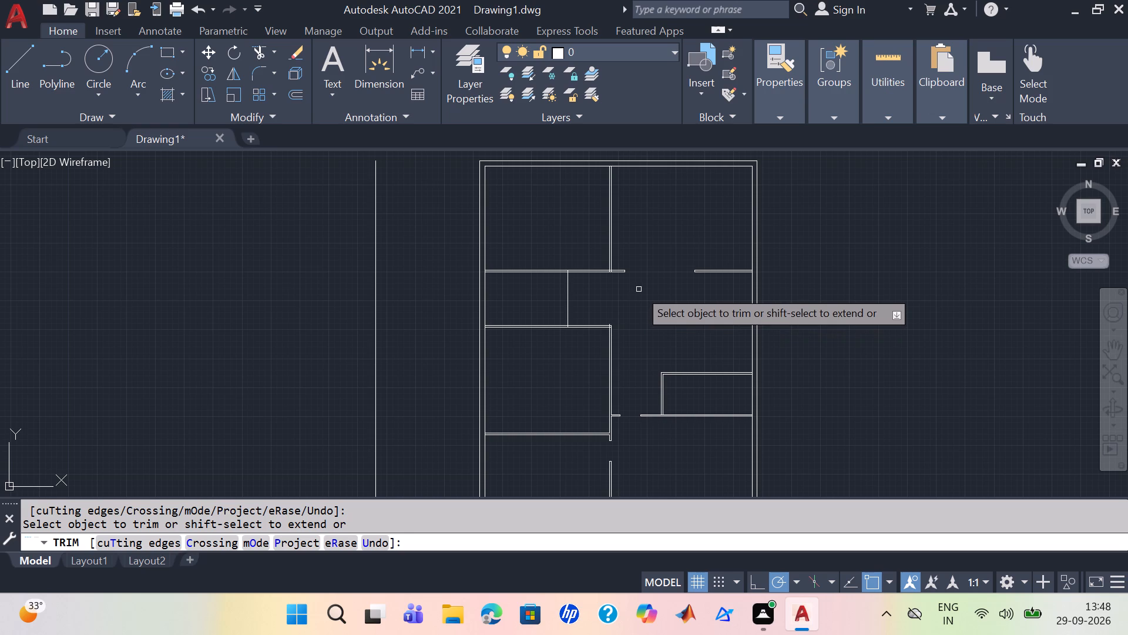
key("Escape")
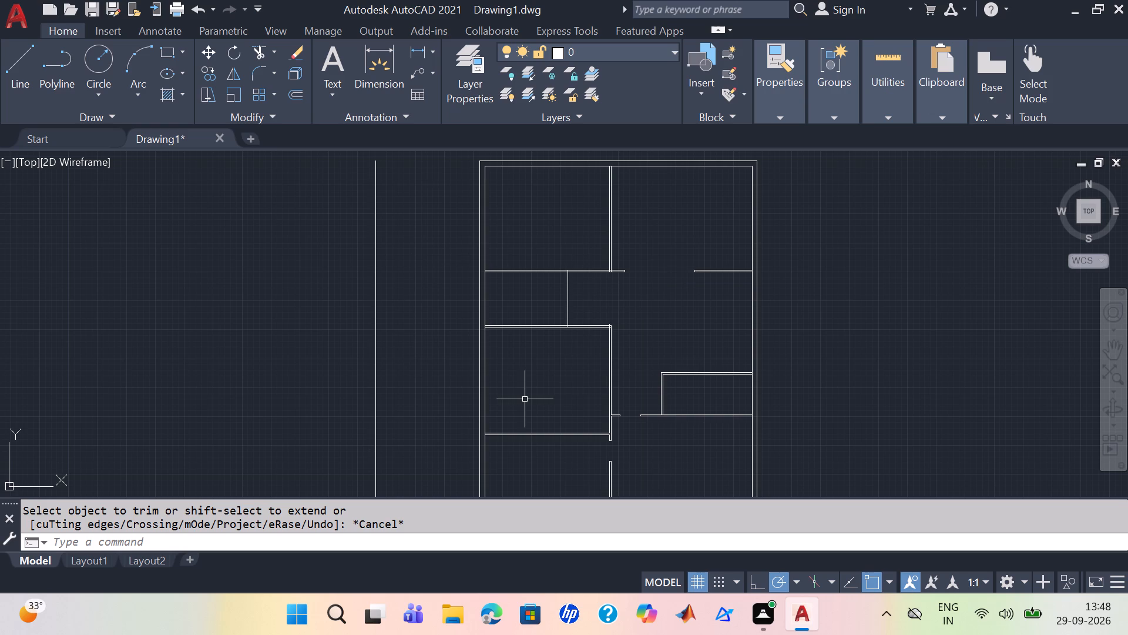
Offset the short vertical line between the two horizontal partitions 3" to the east.
key("o")
key("Return")
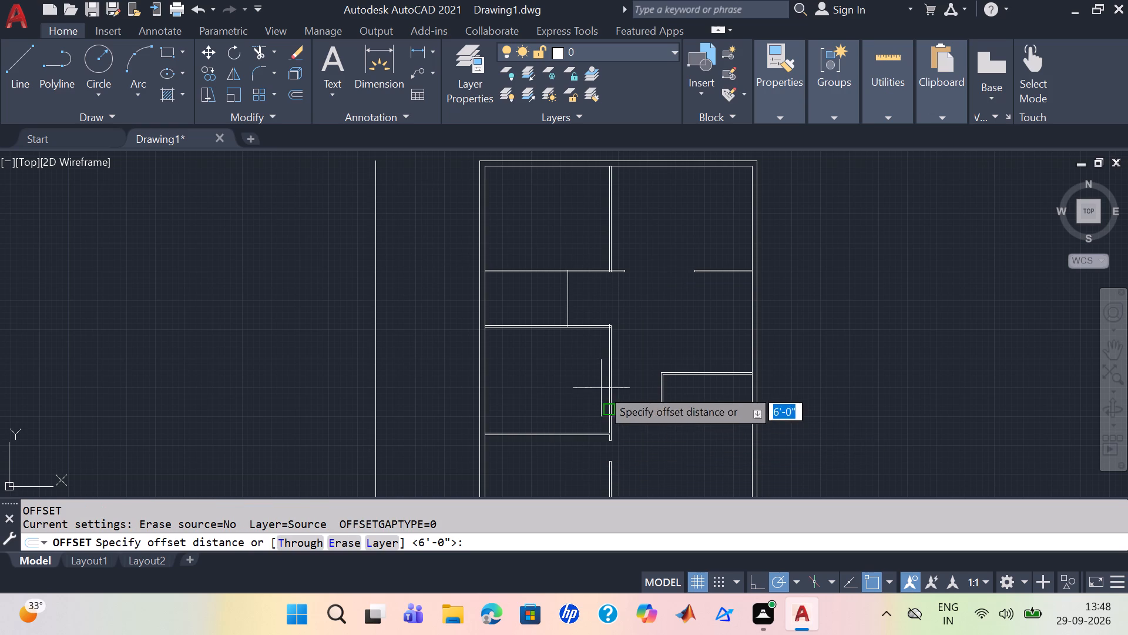
key("3")
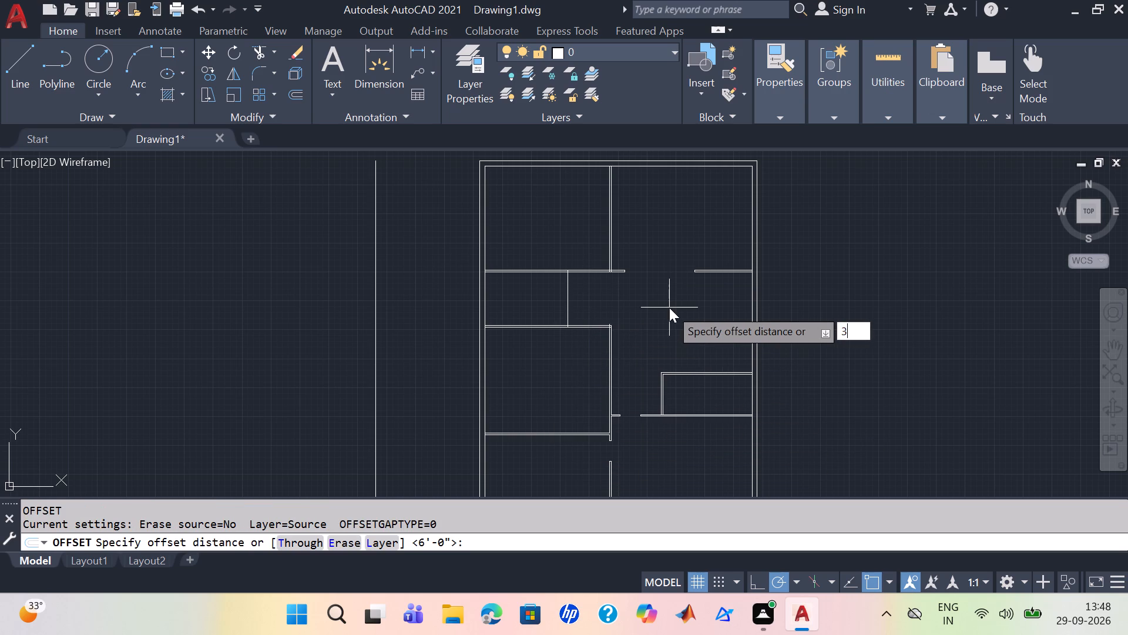
key("Return")
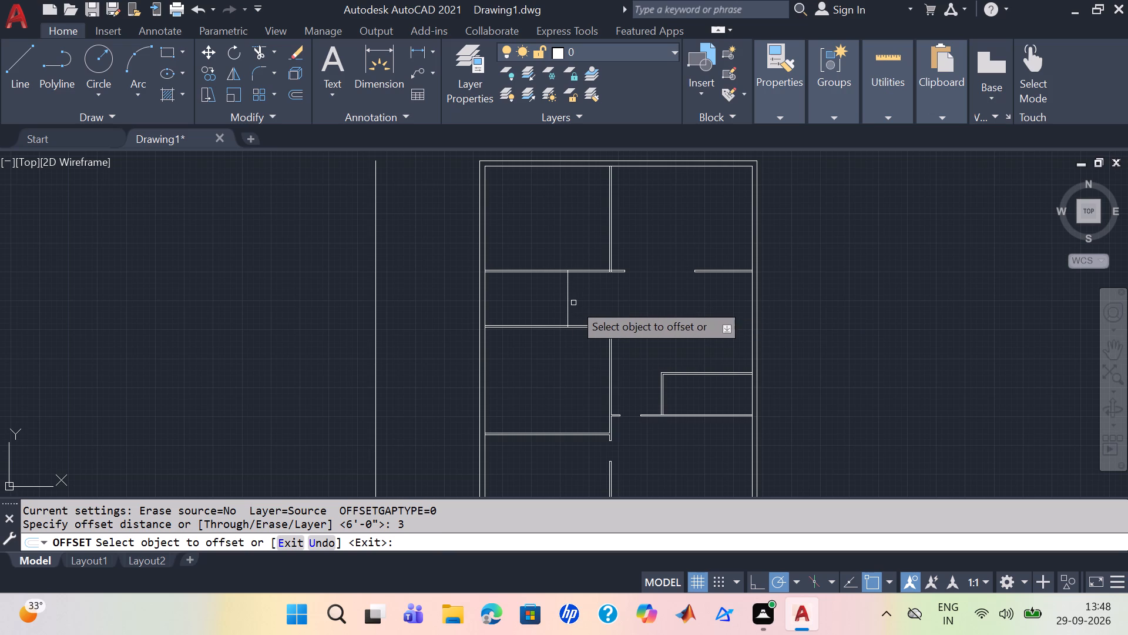
left_click(568, 302)
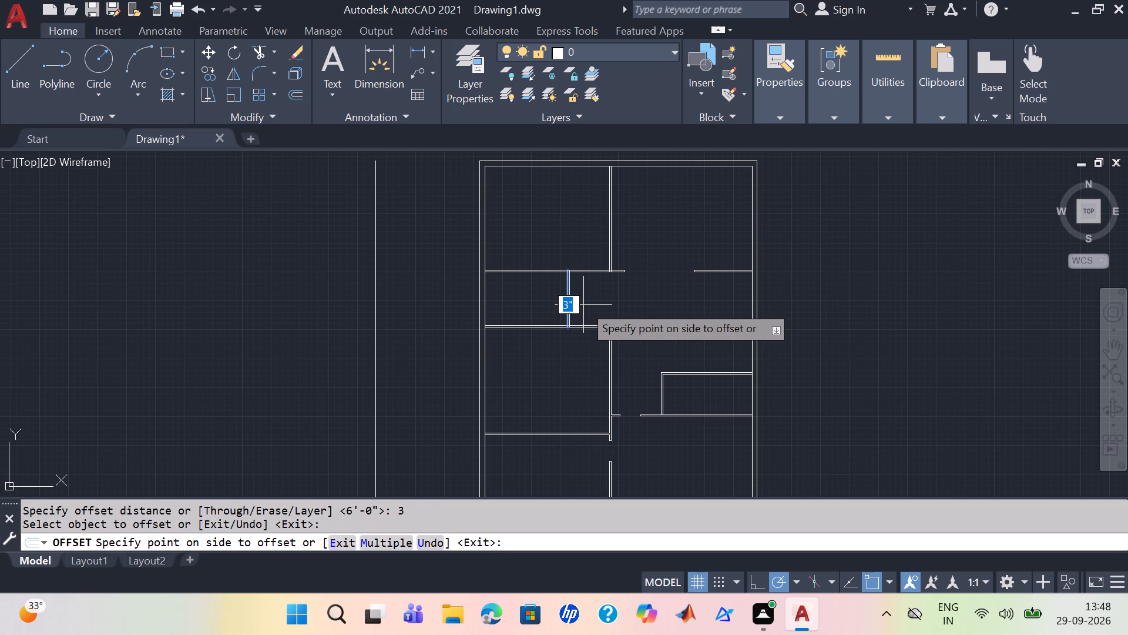
left_click(583, 305)
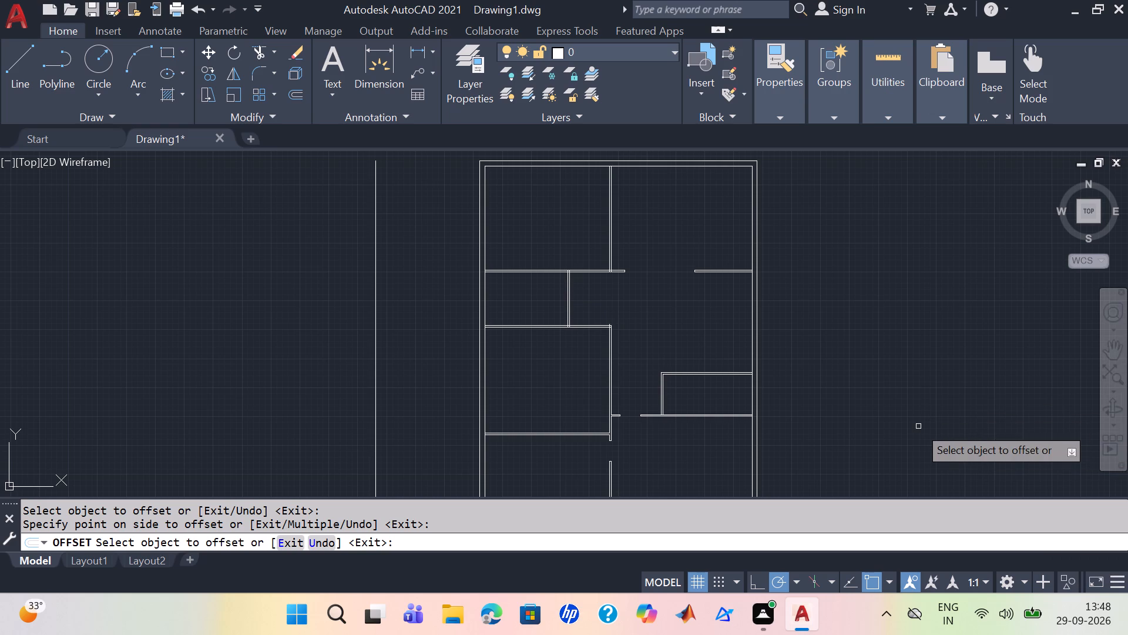
key("Escape")
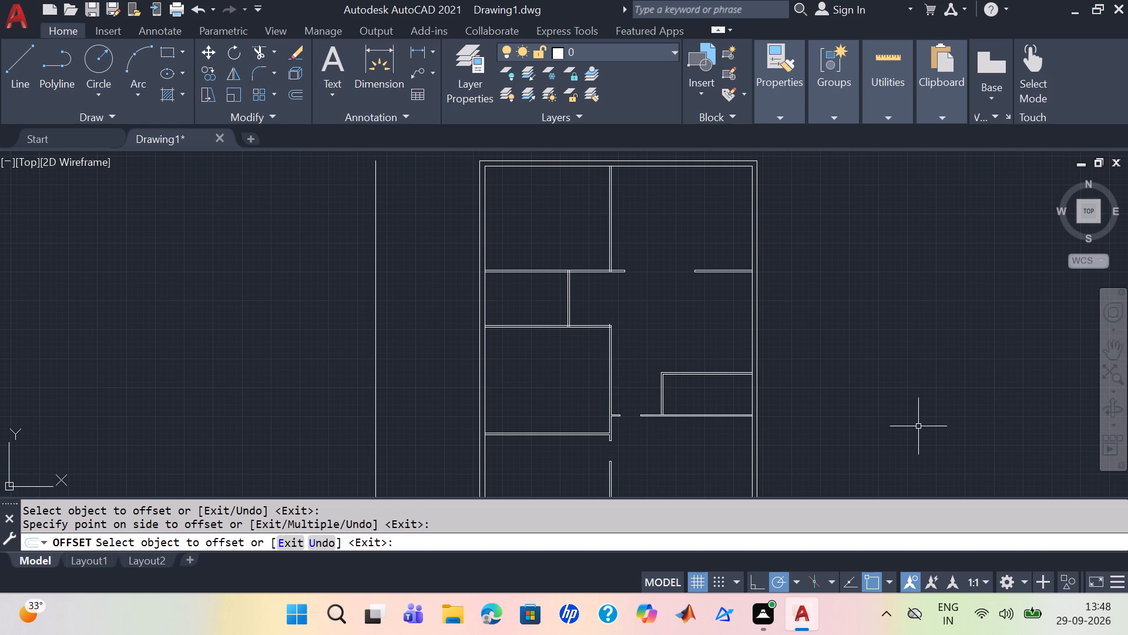
Trim the central partition's line stub that projects north of its corner with the southern horizontal partition.
scroll(613, 363, "up", 1)
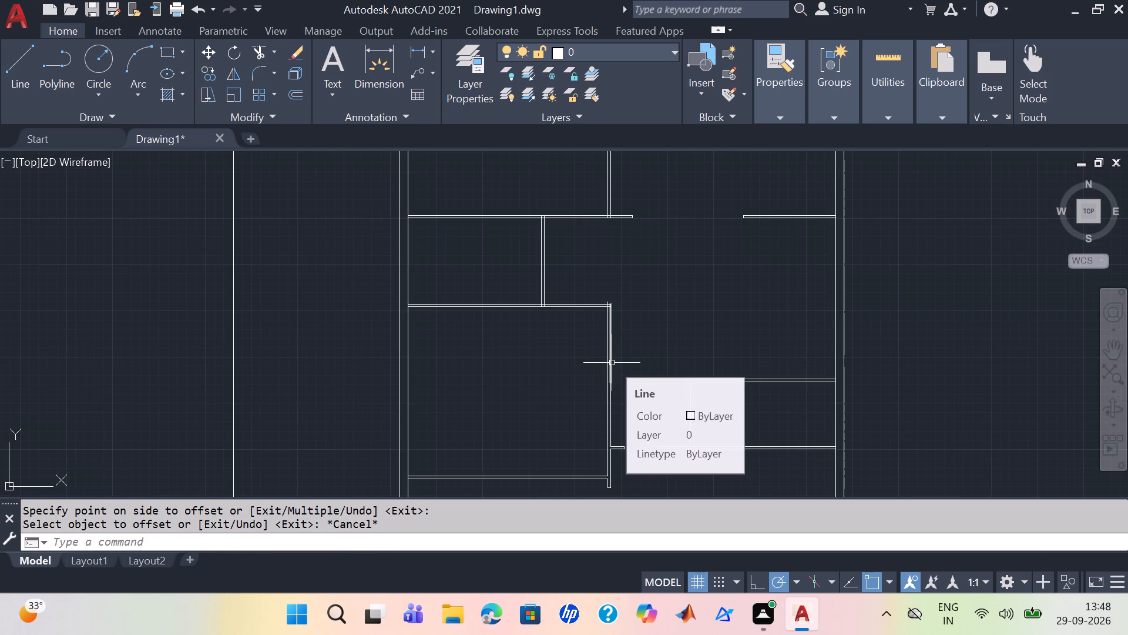
scroll(612, 363, "up", 2)
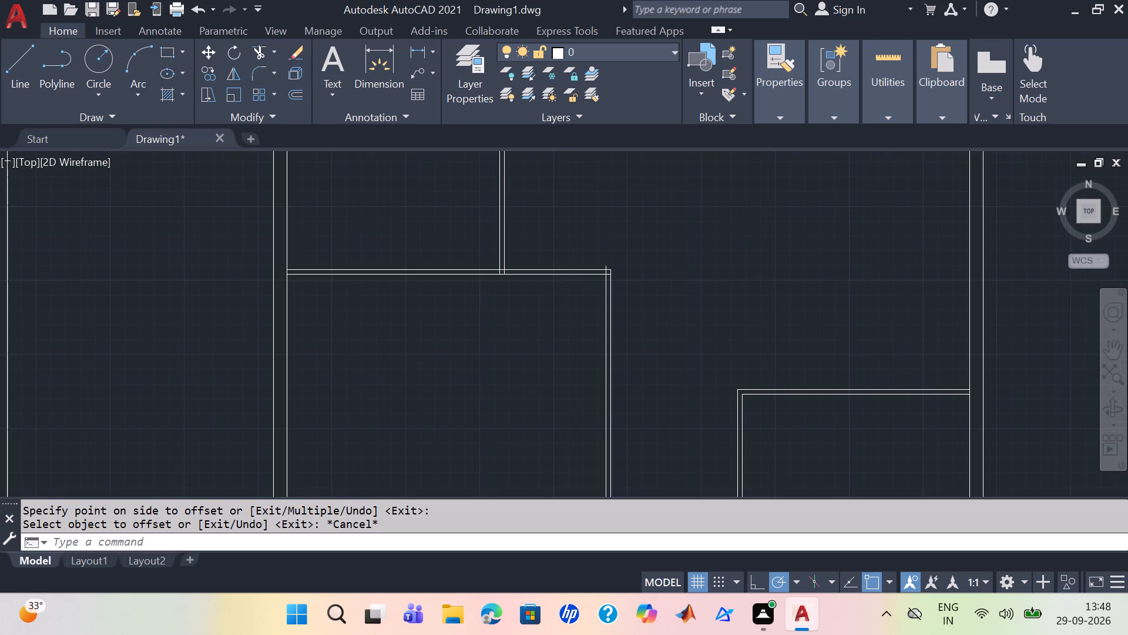
scroll(612, 363, "up", 1)
middle_click_drag(612, 363, 589, 560)
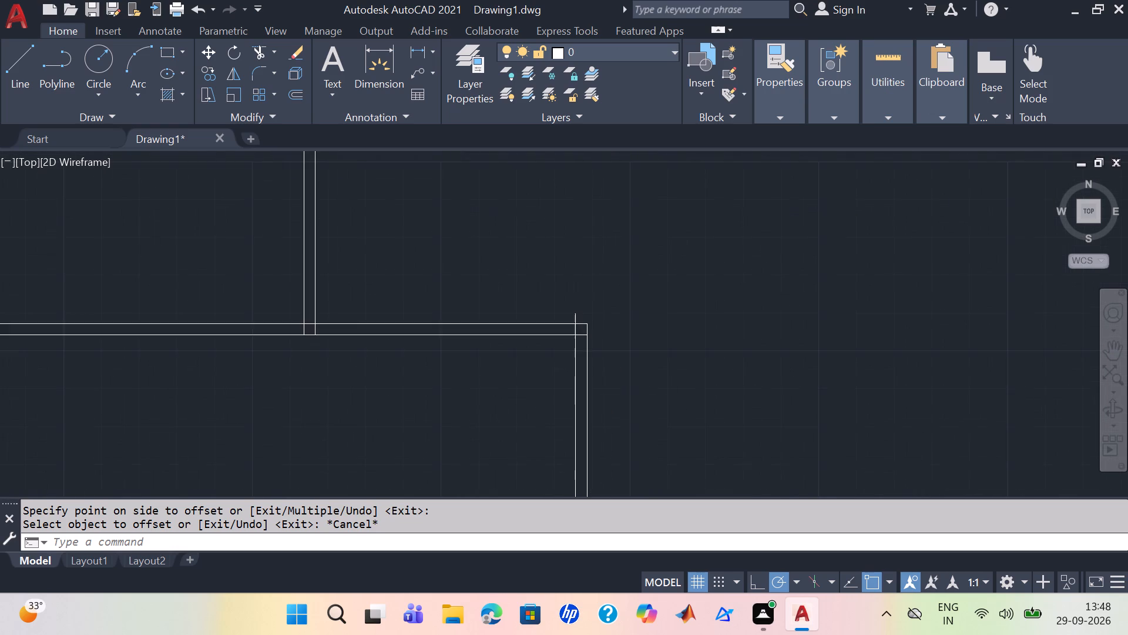
middle_click_drag(589, 560, 783, 518)
type("tr")
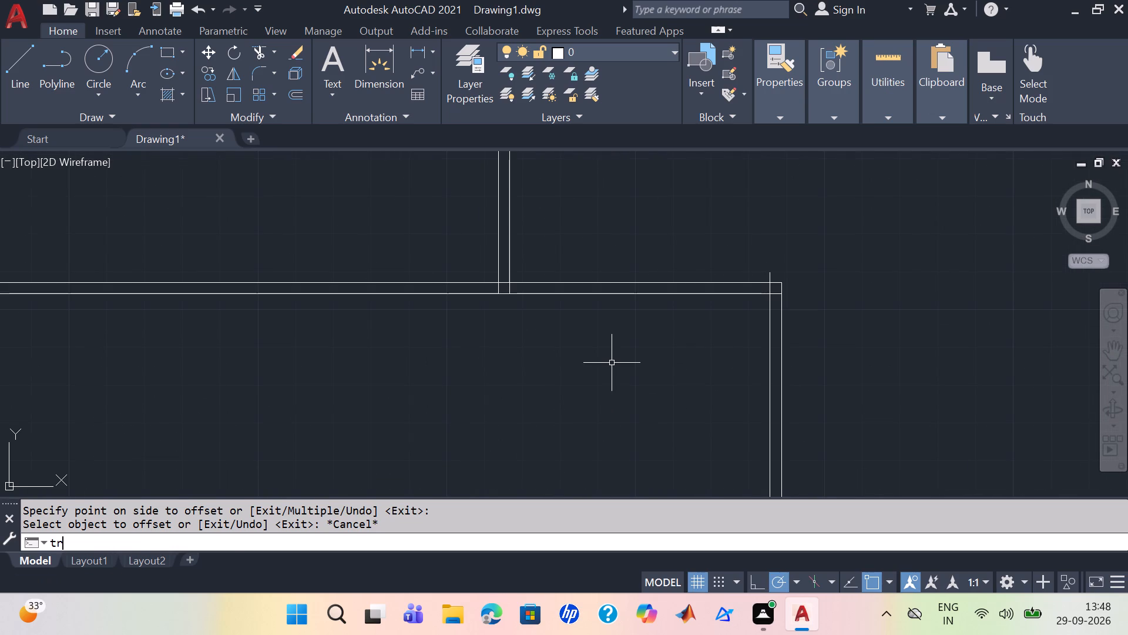
key("Return")
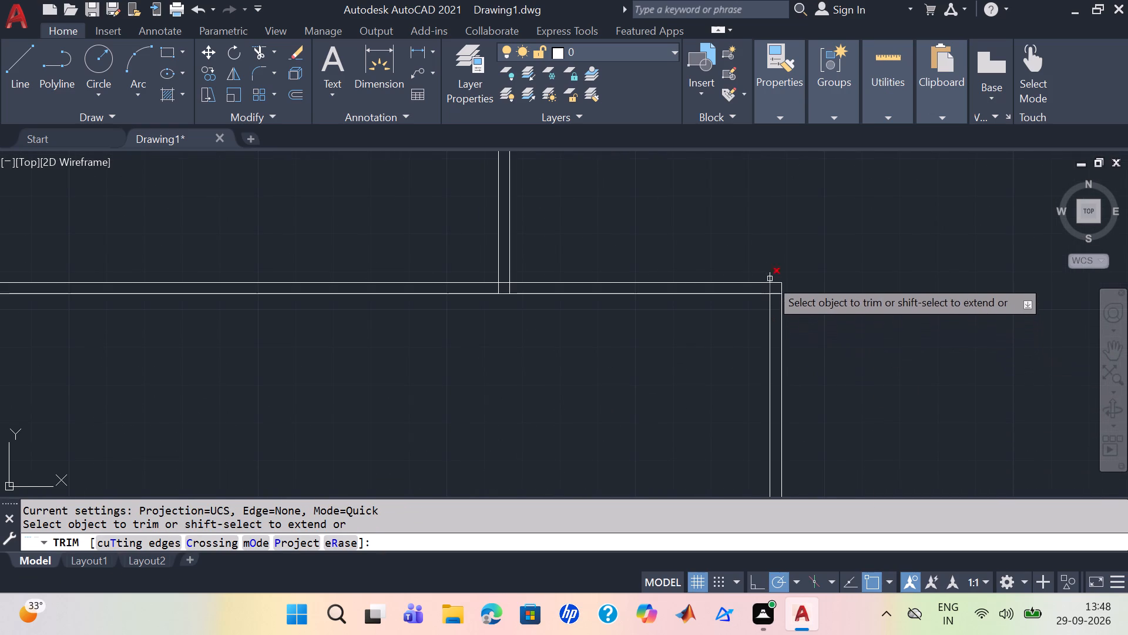
left_click(768, 270)
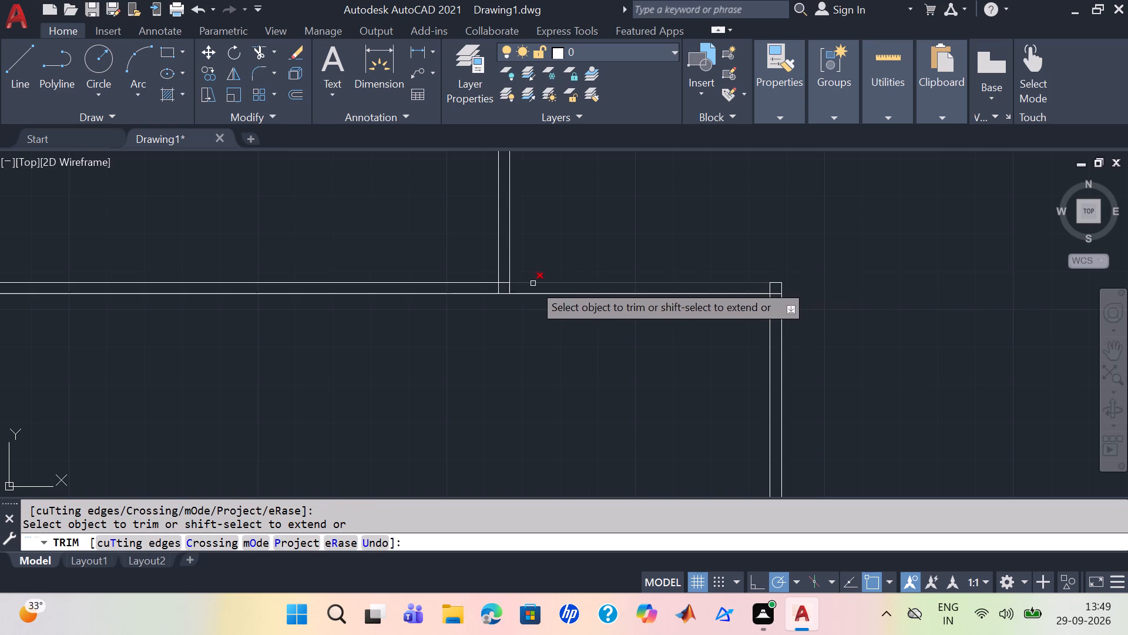
Trim the overlapping lines where the short vertical partition meets the horizontal partition to its south, leaving an open T-junction.
left_click(509, 288)
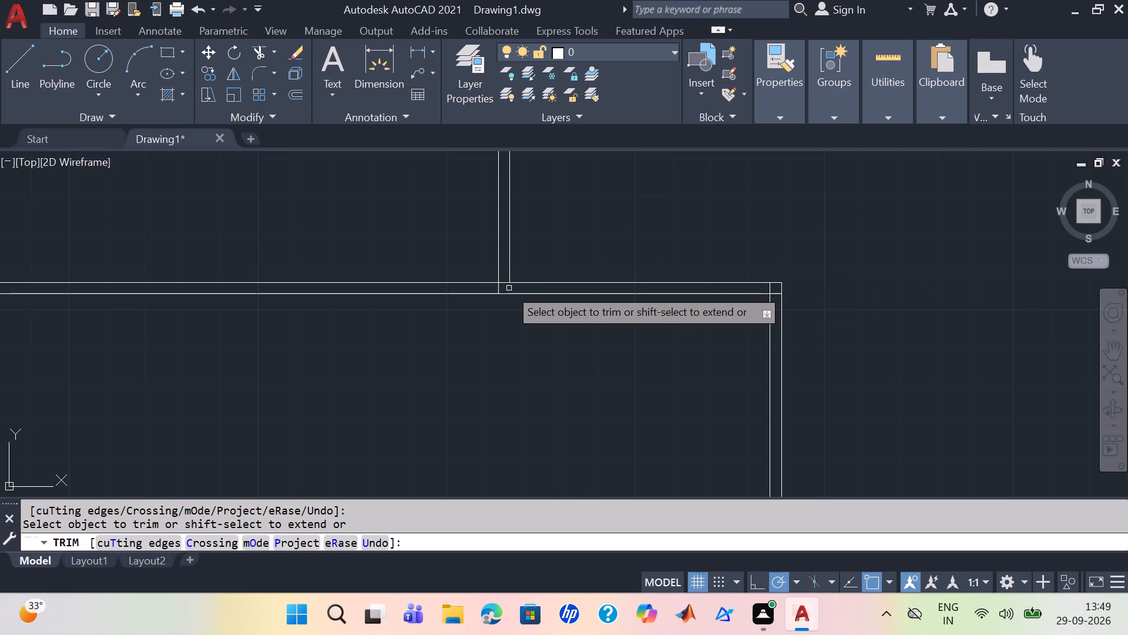
left_click(498, 288)
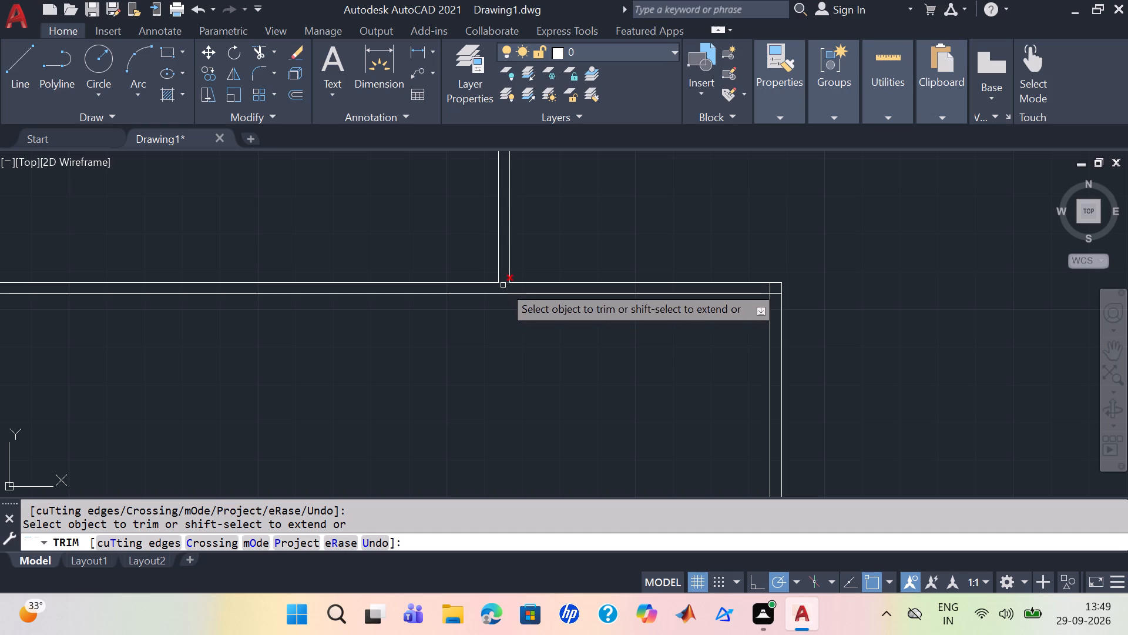
left_click(503, 285)
Draw a short line across the east end of the horizontal partition at its corner with the central partition.
left_click(24, 84)
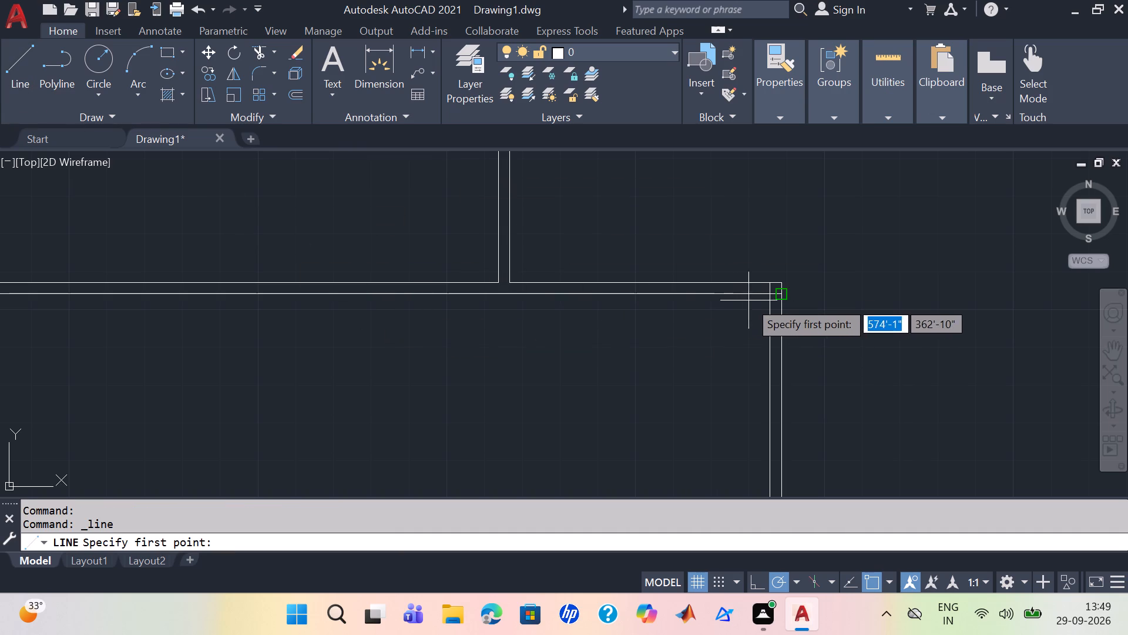
double_click(754, 283)
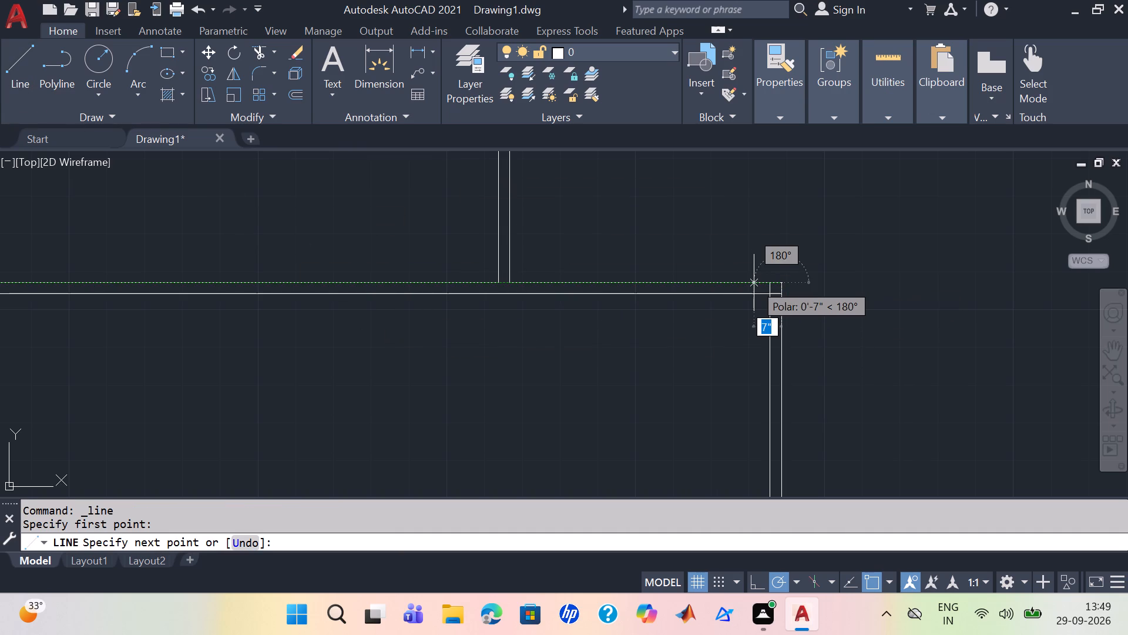
left_click(754, 295)
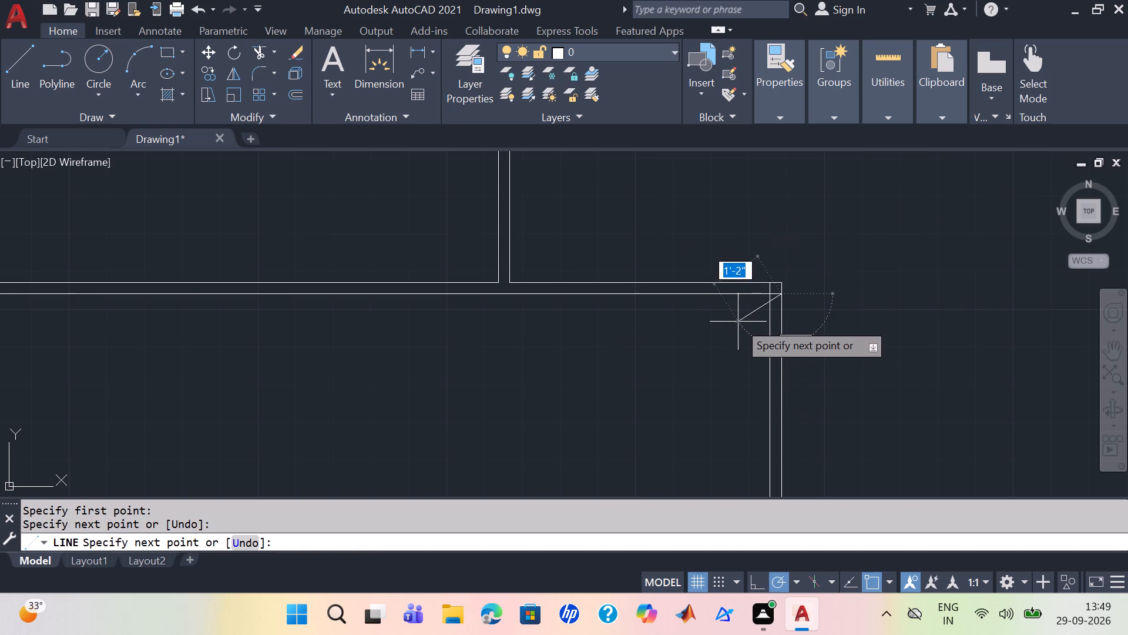
key("Escape")
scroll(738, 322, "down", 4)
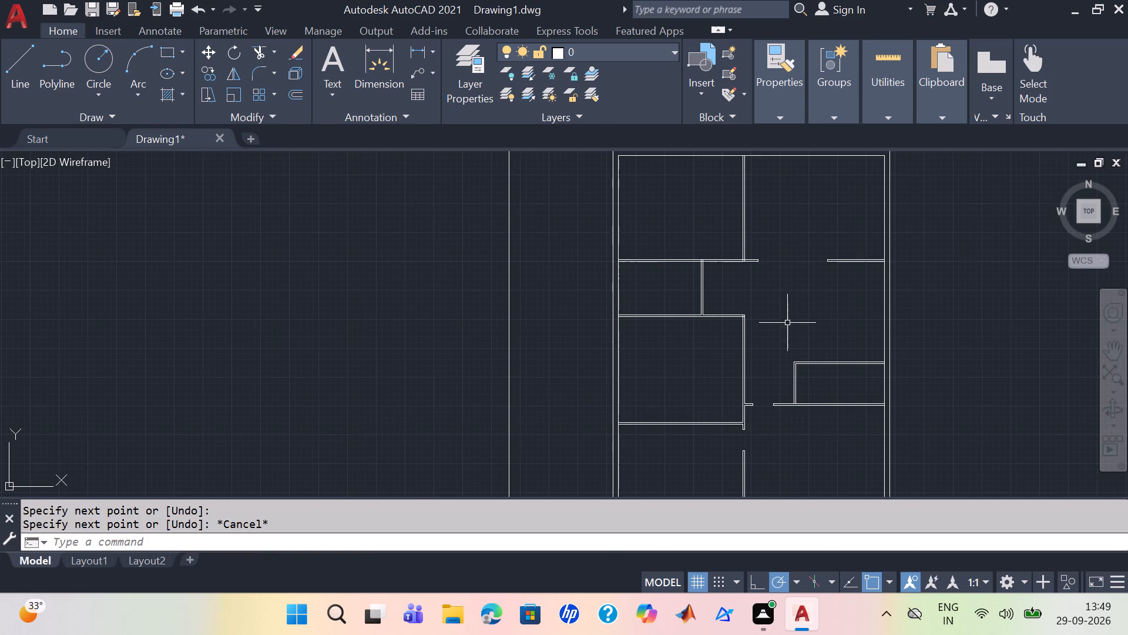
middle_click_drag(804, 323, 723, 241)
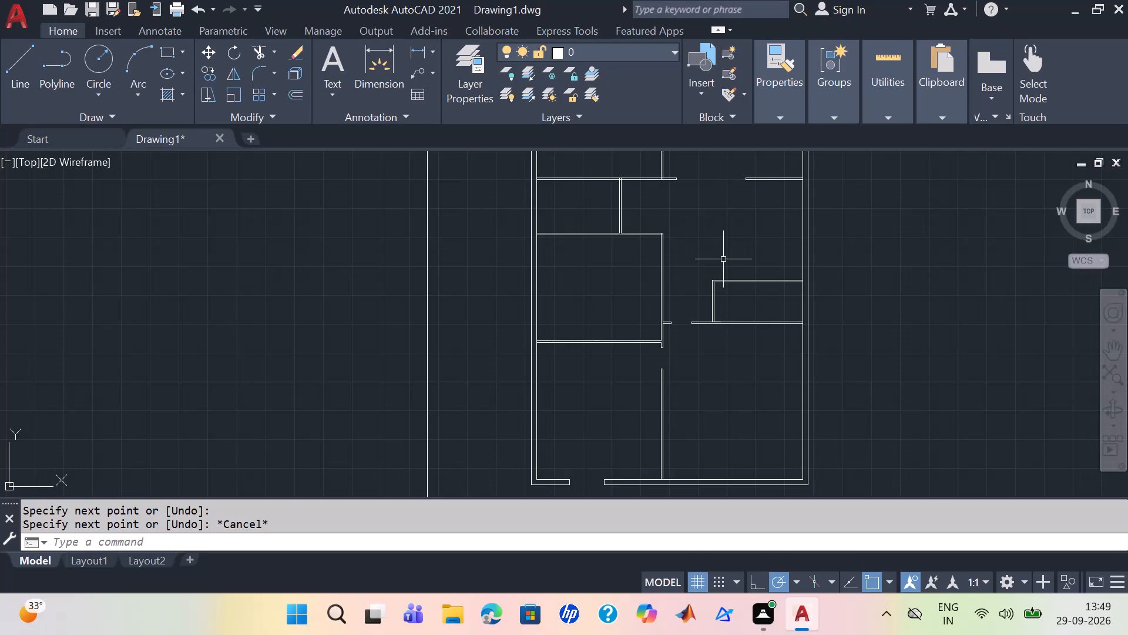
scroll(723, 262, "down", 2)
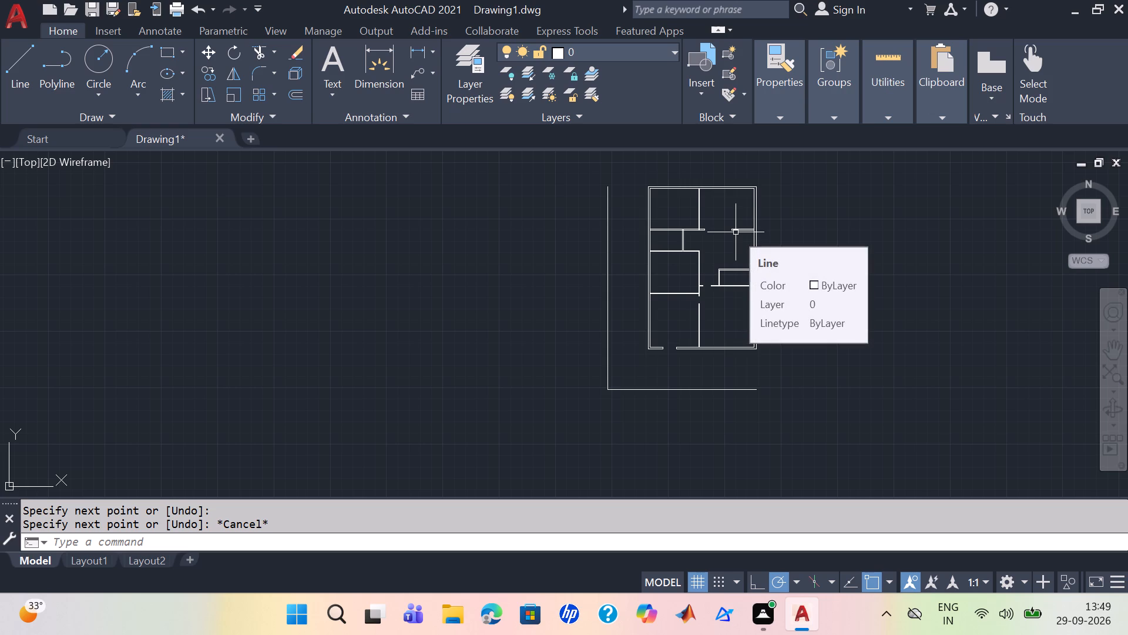
Examine the partitions and openings across the whole floor plan.
scroll(736, 232, "up", 2)
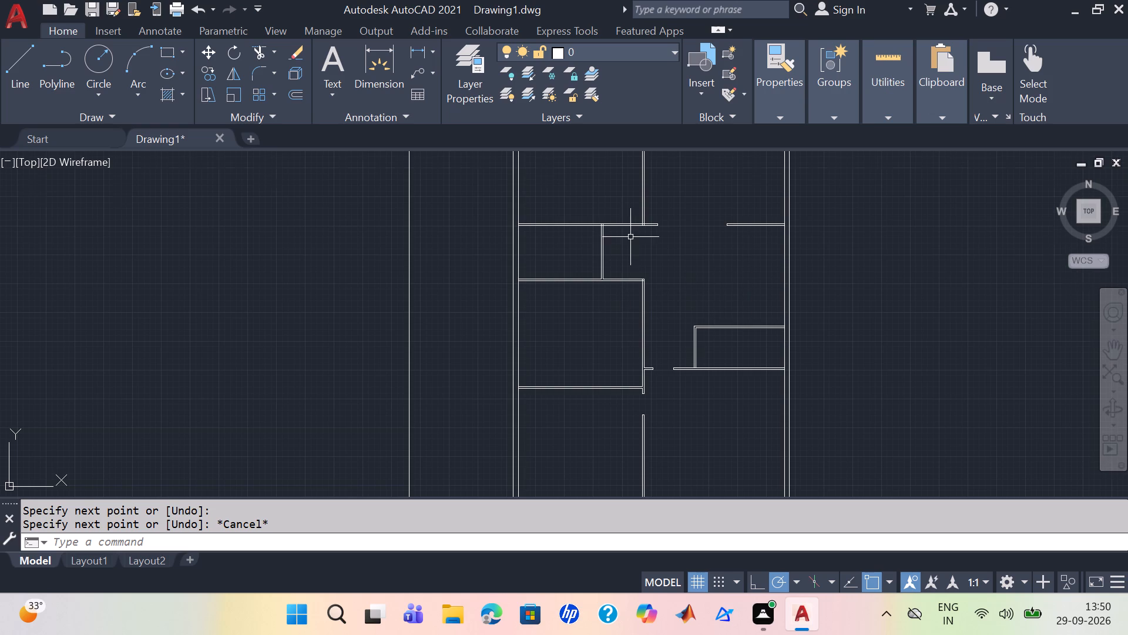
scroll(630, 237, "down", 1)
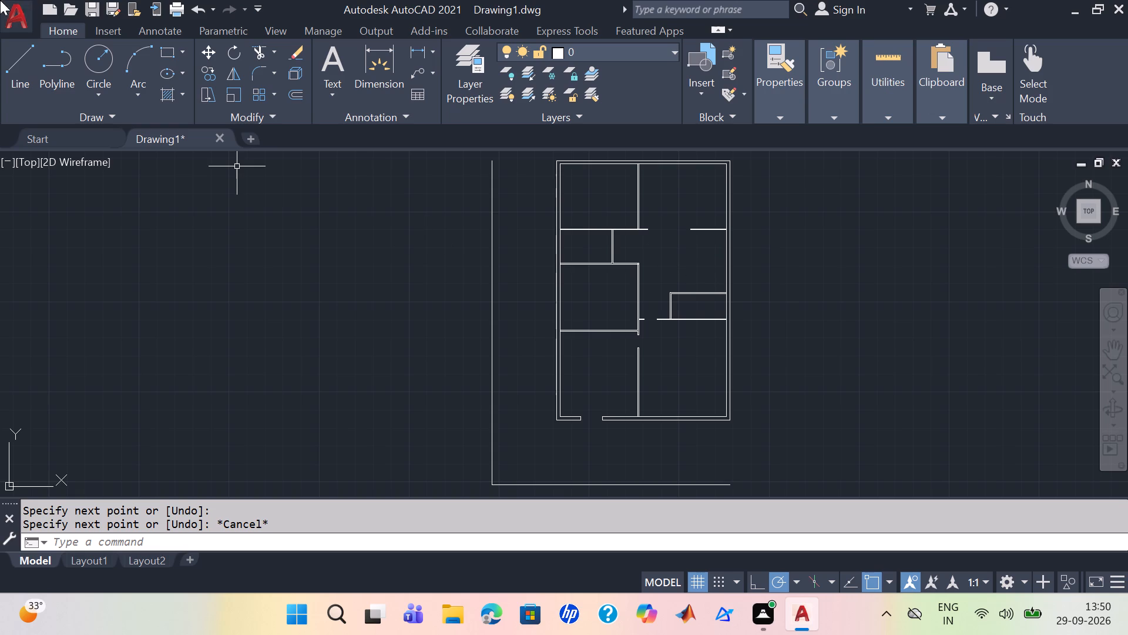
scroll(504, 311, "down", 1)
middle_click_drag(504, 311, 304, 318)
scroll(428, 299, "up", 2)
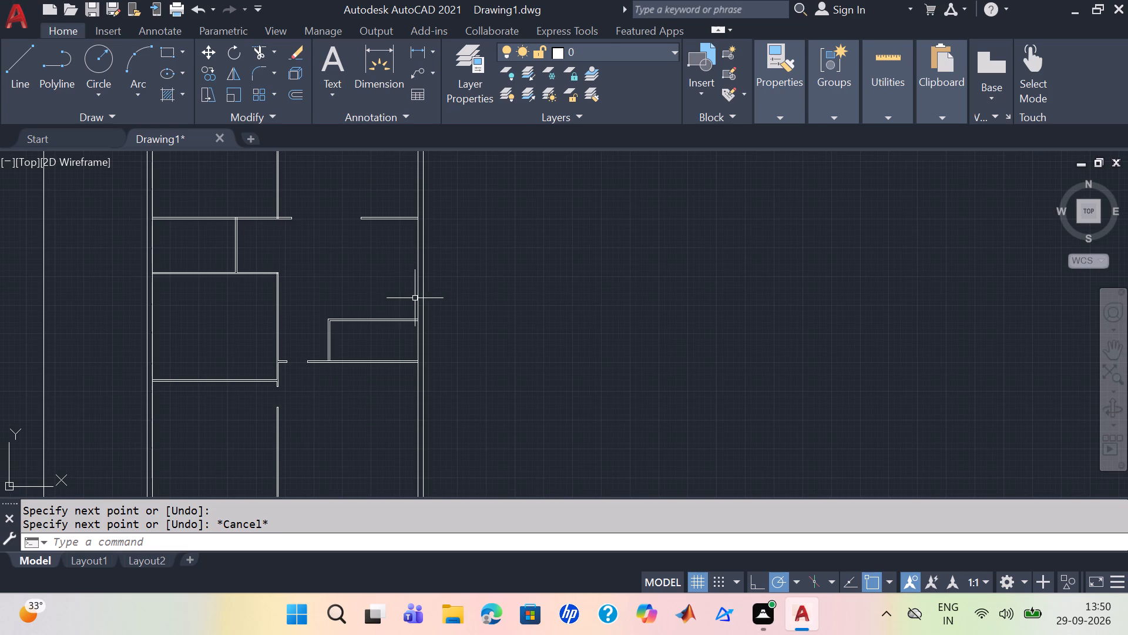
middle_click_drag(385, 287, 436, 277)
scroll(417, 278, "down", 1)
middle_click_drag(403, 272, 404, 272)
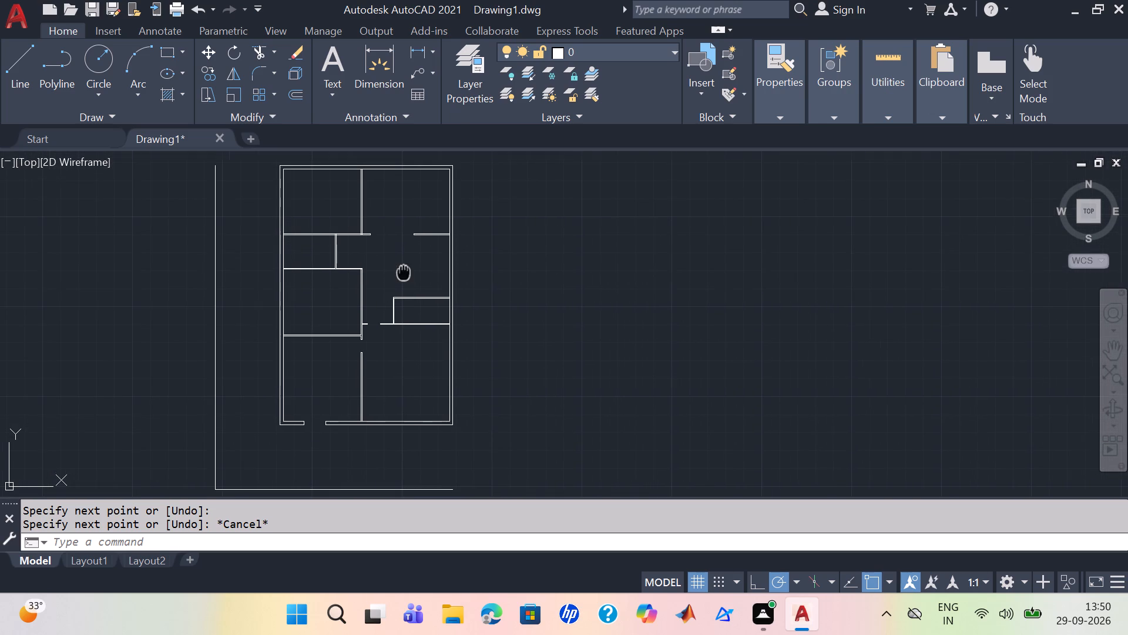
middle_click_drag(404, 272, 414, 269)
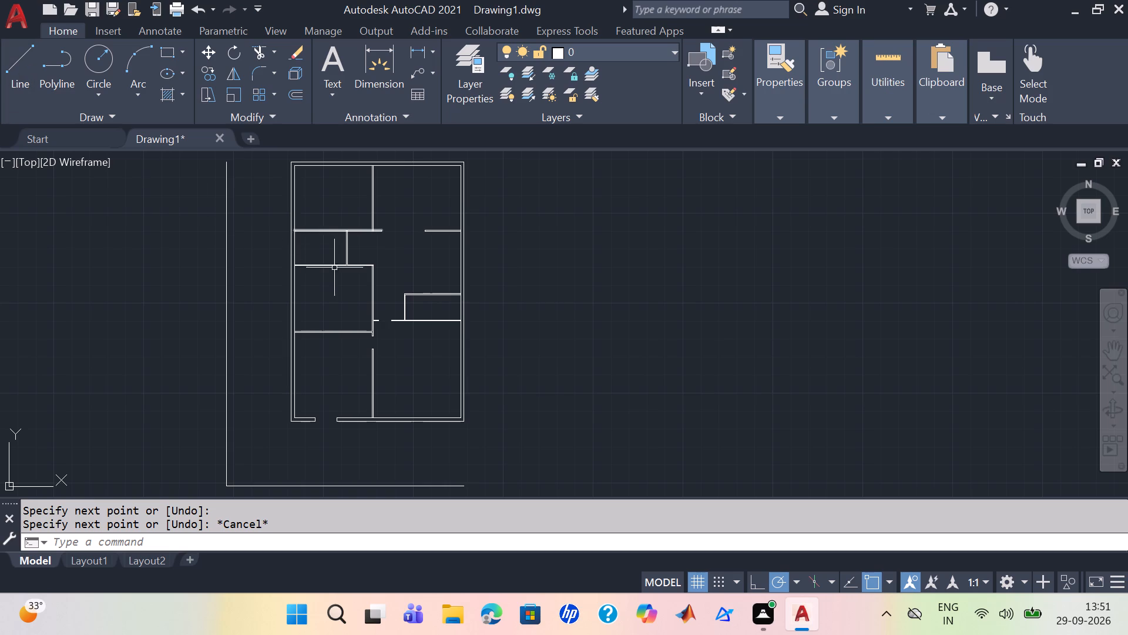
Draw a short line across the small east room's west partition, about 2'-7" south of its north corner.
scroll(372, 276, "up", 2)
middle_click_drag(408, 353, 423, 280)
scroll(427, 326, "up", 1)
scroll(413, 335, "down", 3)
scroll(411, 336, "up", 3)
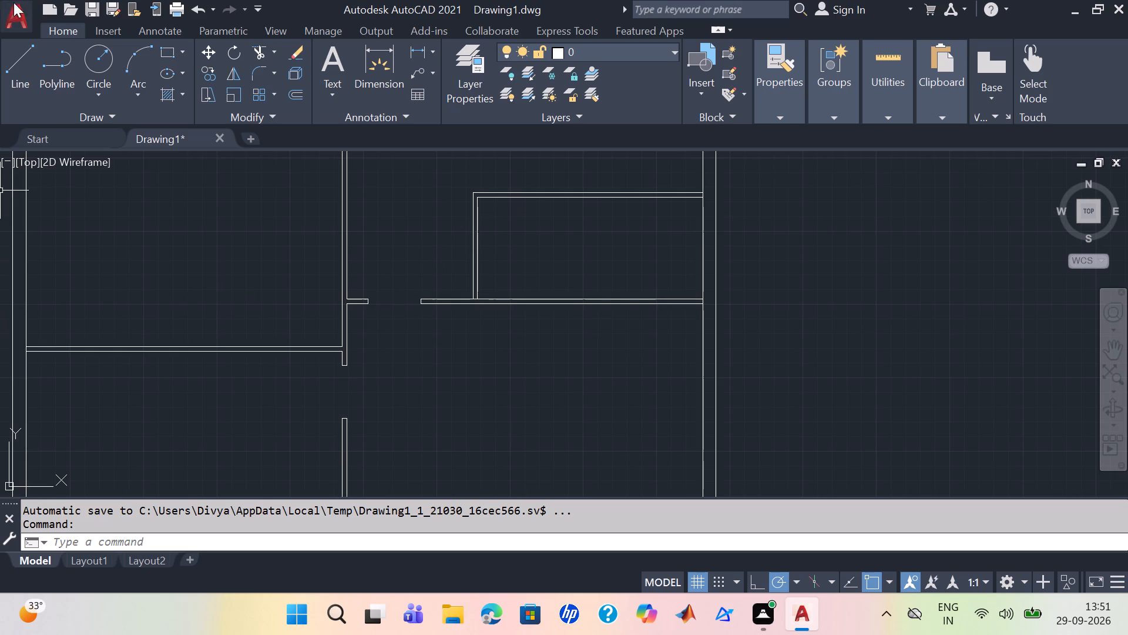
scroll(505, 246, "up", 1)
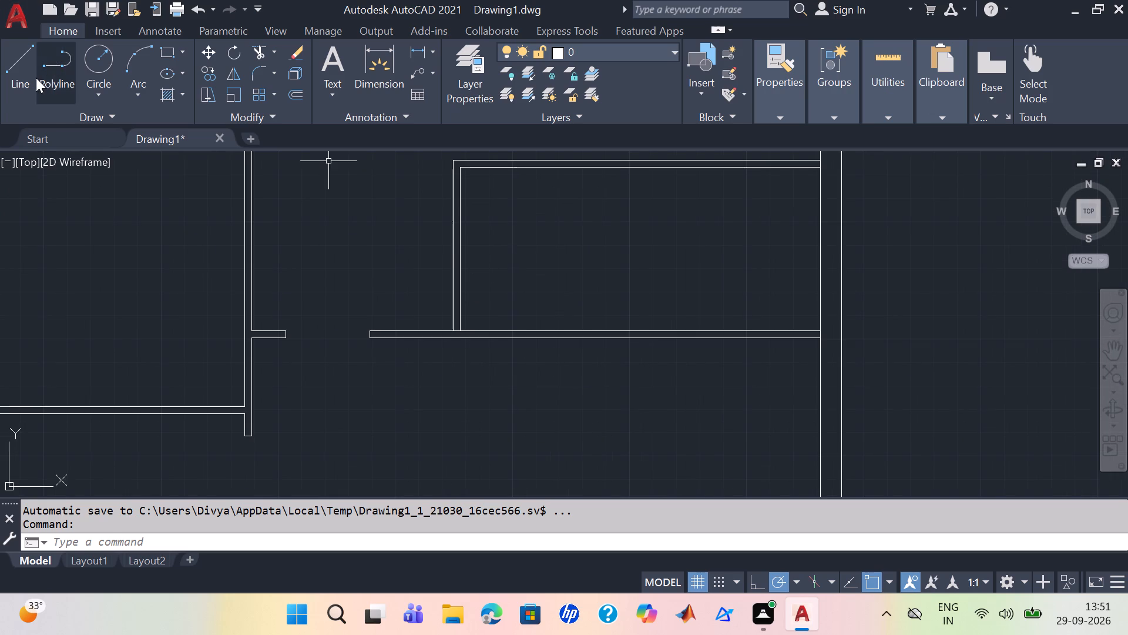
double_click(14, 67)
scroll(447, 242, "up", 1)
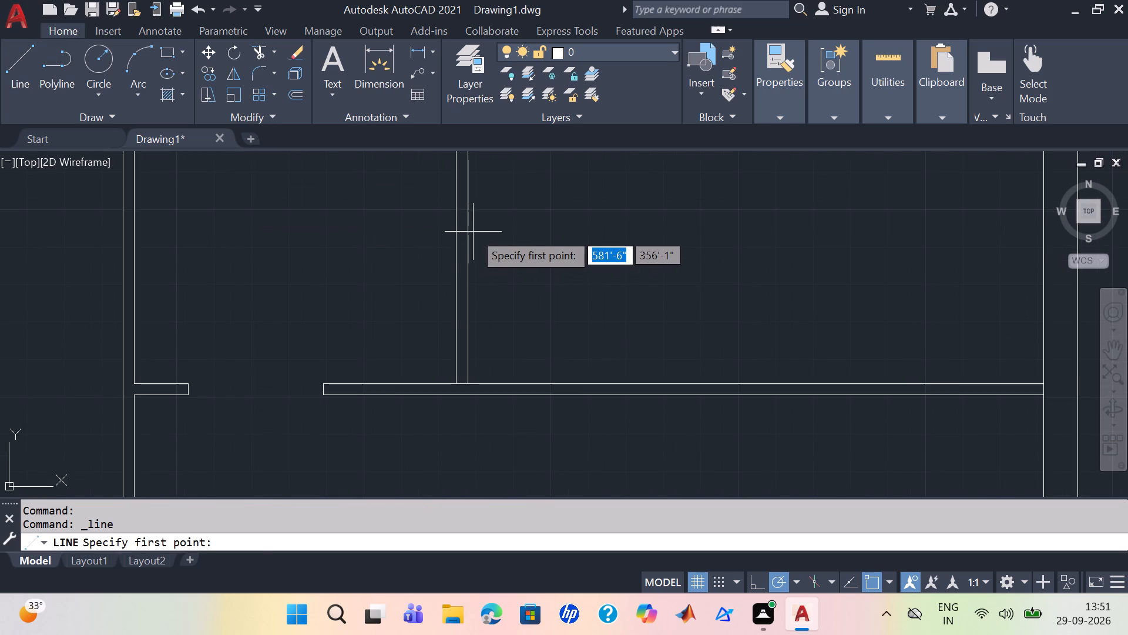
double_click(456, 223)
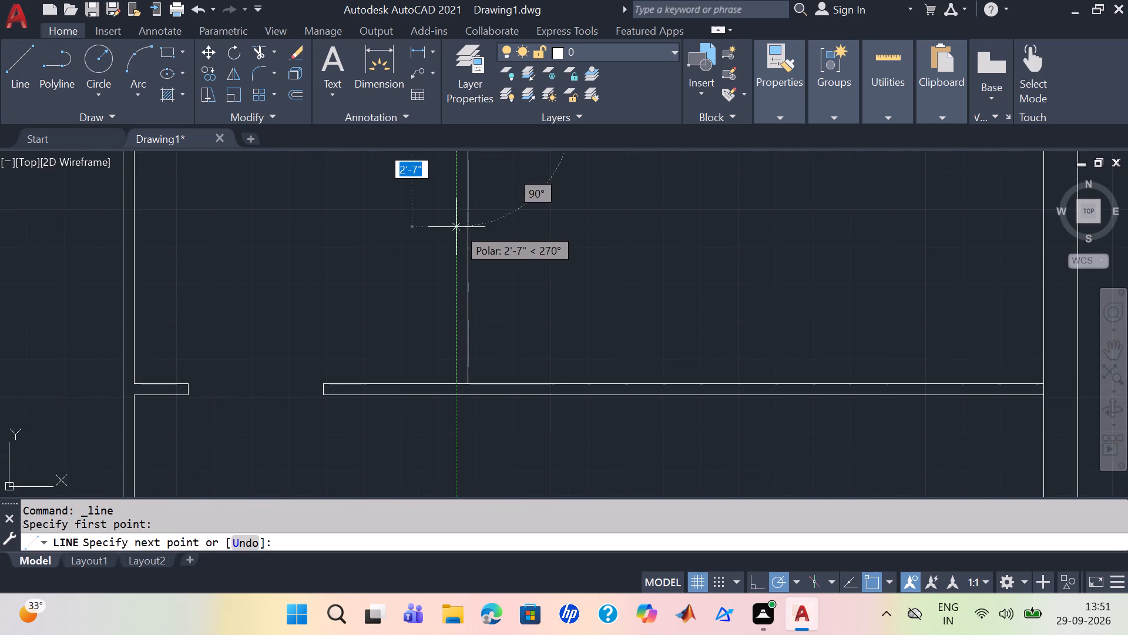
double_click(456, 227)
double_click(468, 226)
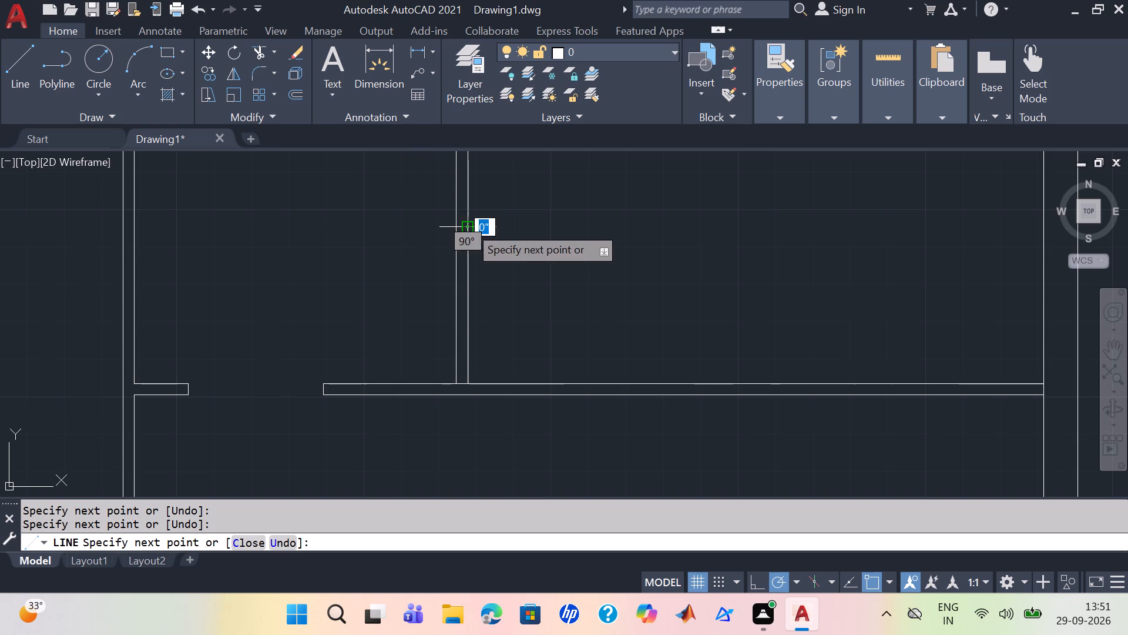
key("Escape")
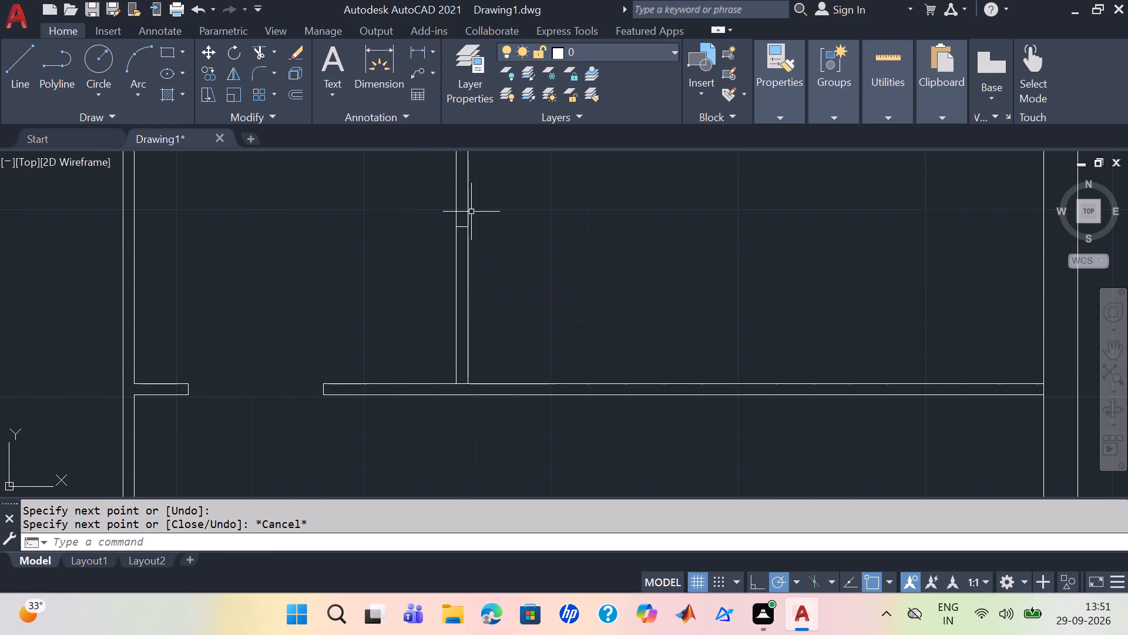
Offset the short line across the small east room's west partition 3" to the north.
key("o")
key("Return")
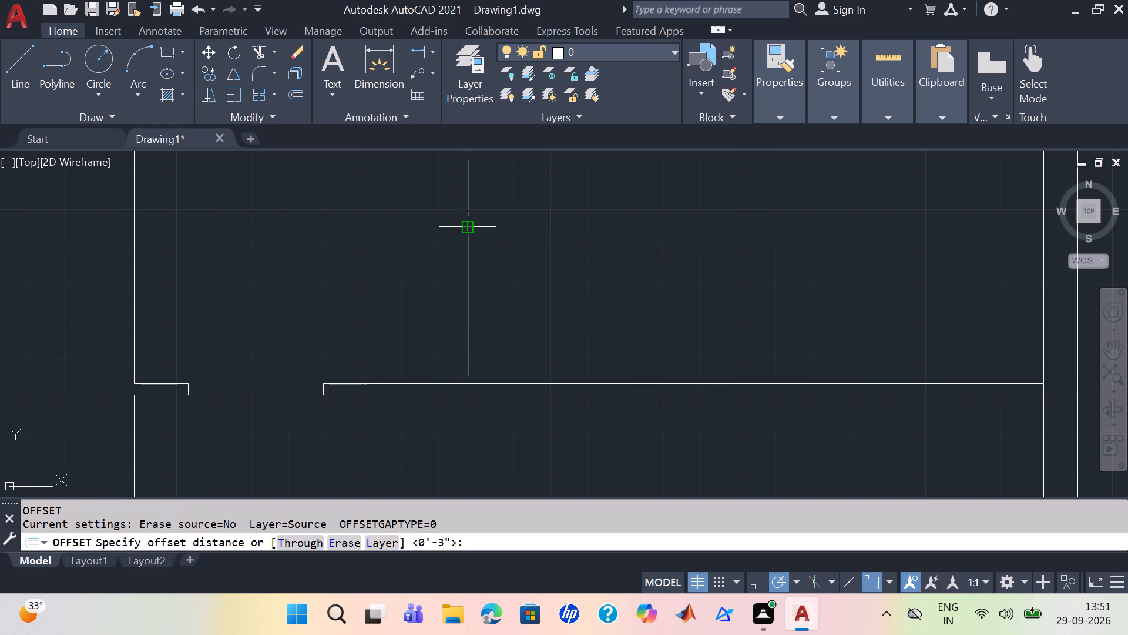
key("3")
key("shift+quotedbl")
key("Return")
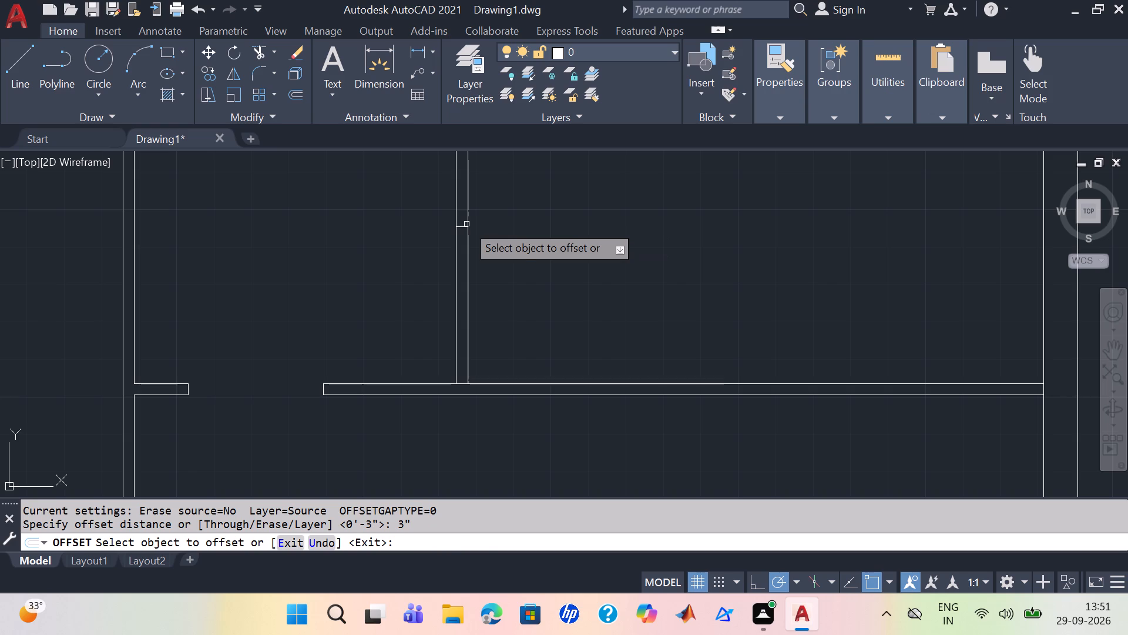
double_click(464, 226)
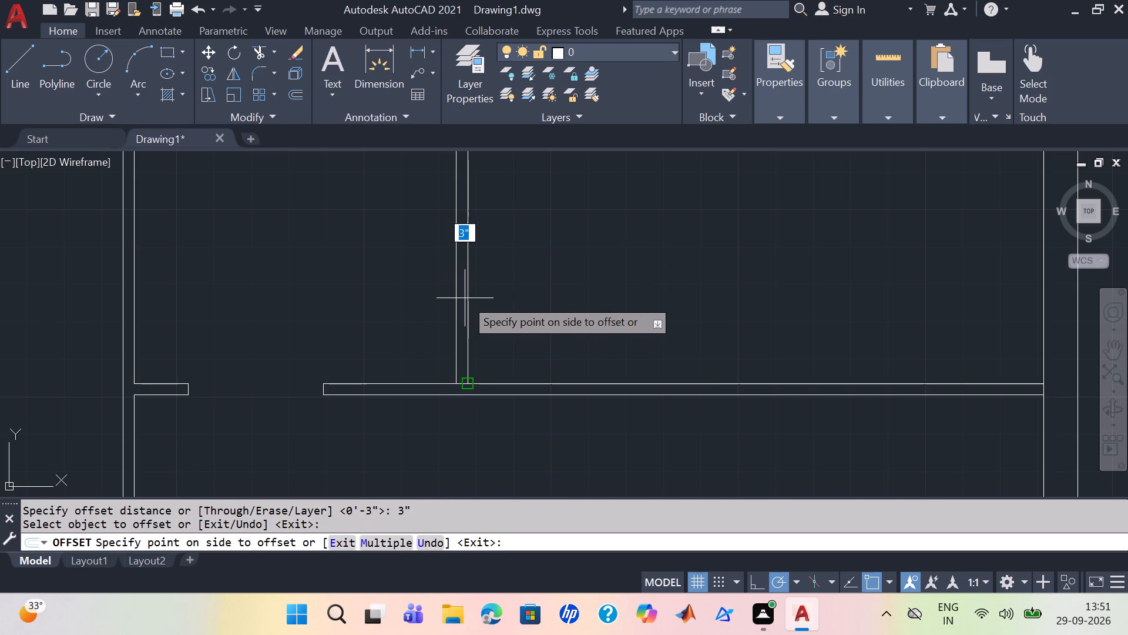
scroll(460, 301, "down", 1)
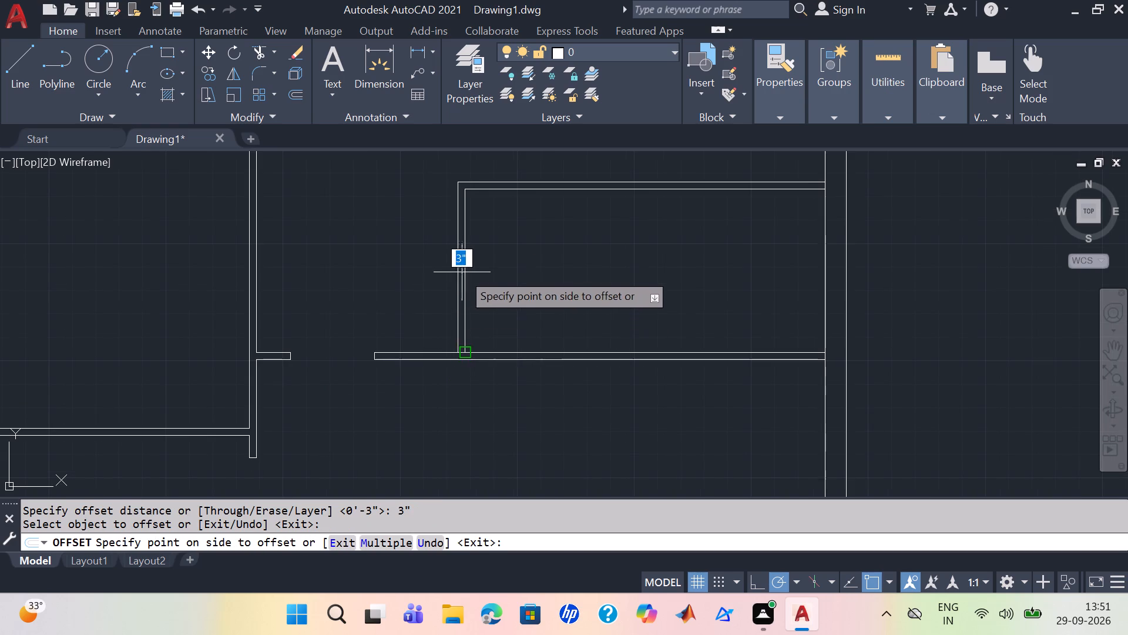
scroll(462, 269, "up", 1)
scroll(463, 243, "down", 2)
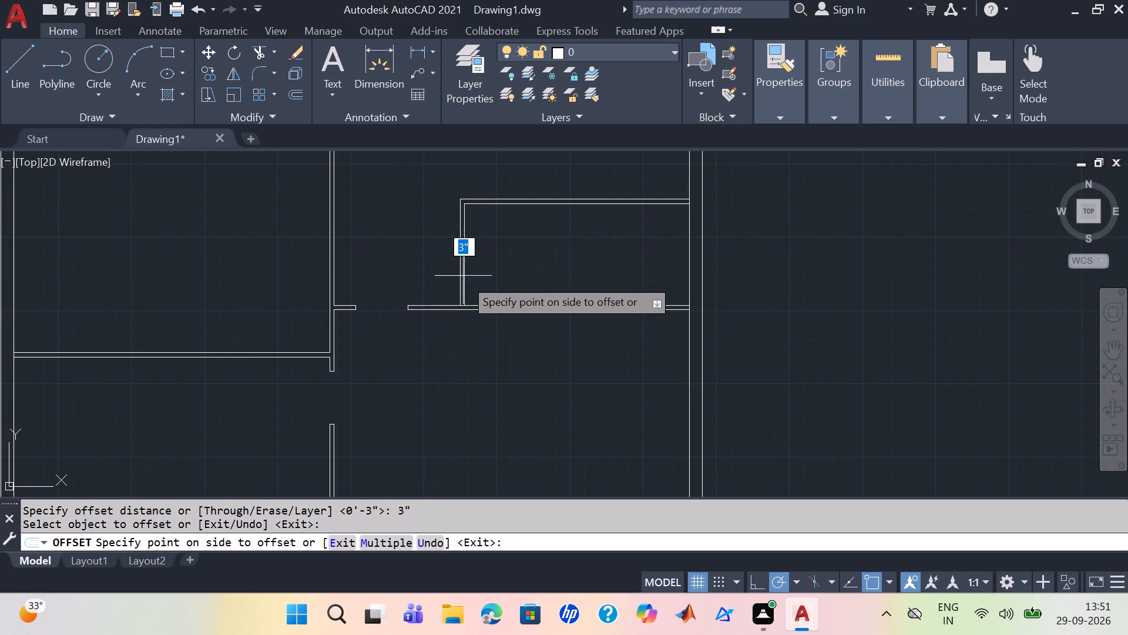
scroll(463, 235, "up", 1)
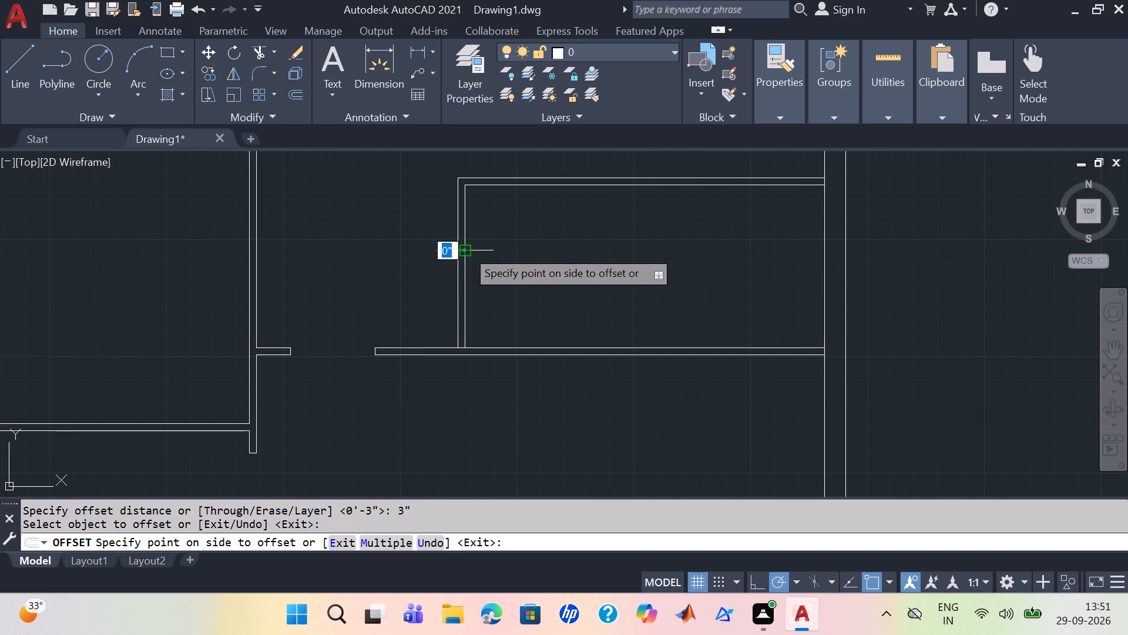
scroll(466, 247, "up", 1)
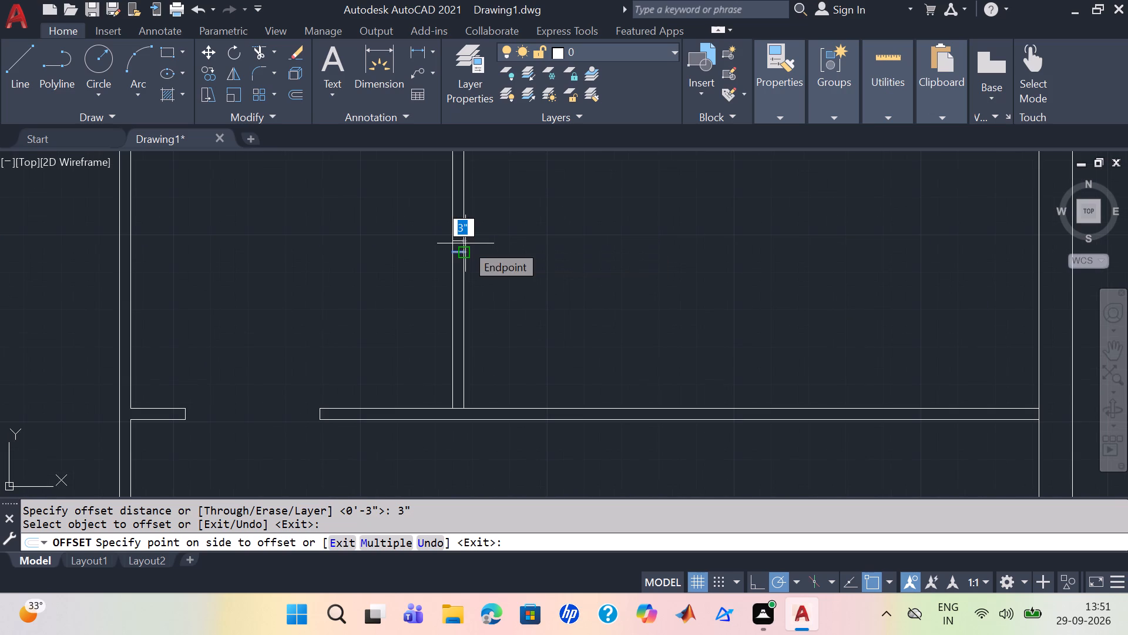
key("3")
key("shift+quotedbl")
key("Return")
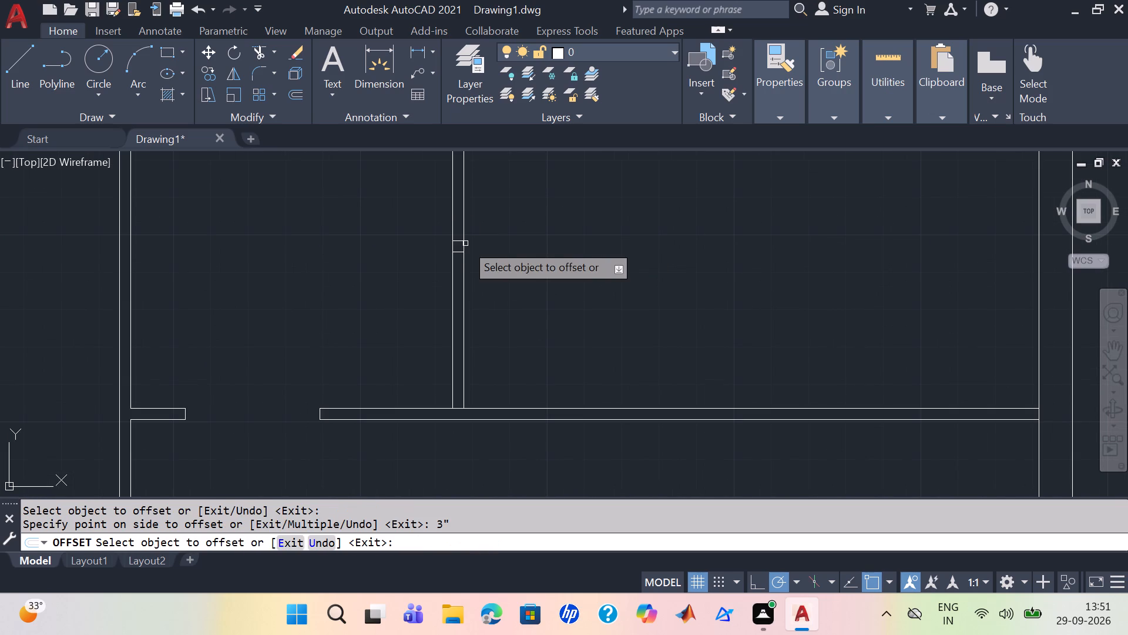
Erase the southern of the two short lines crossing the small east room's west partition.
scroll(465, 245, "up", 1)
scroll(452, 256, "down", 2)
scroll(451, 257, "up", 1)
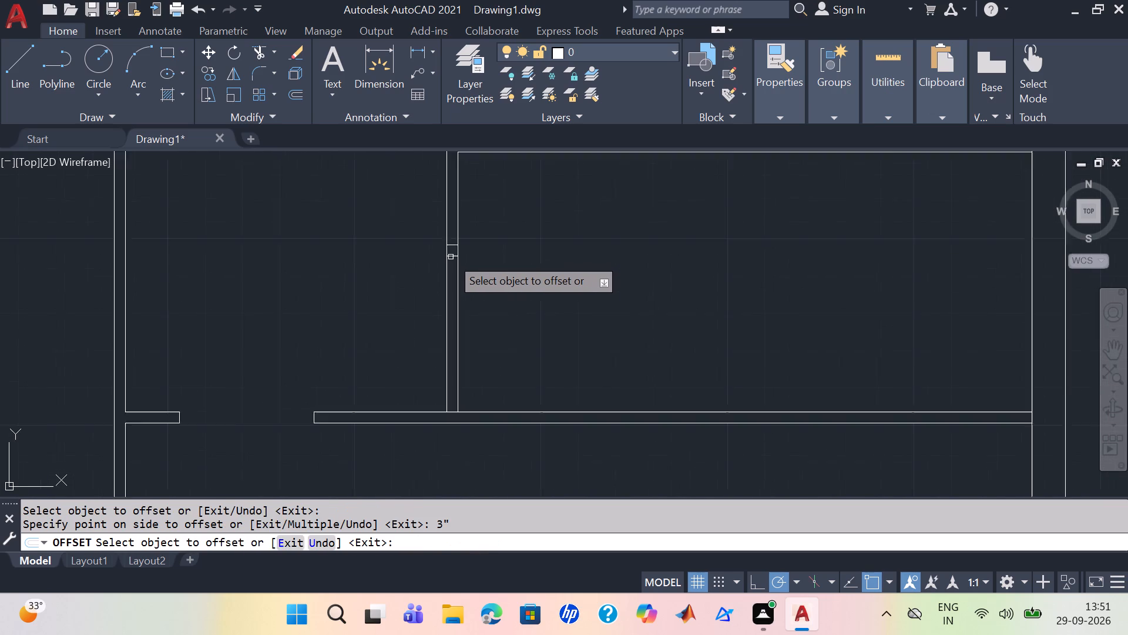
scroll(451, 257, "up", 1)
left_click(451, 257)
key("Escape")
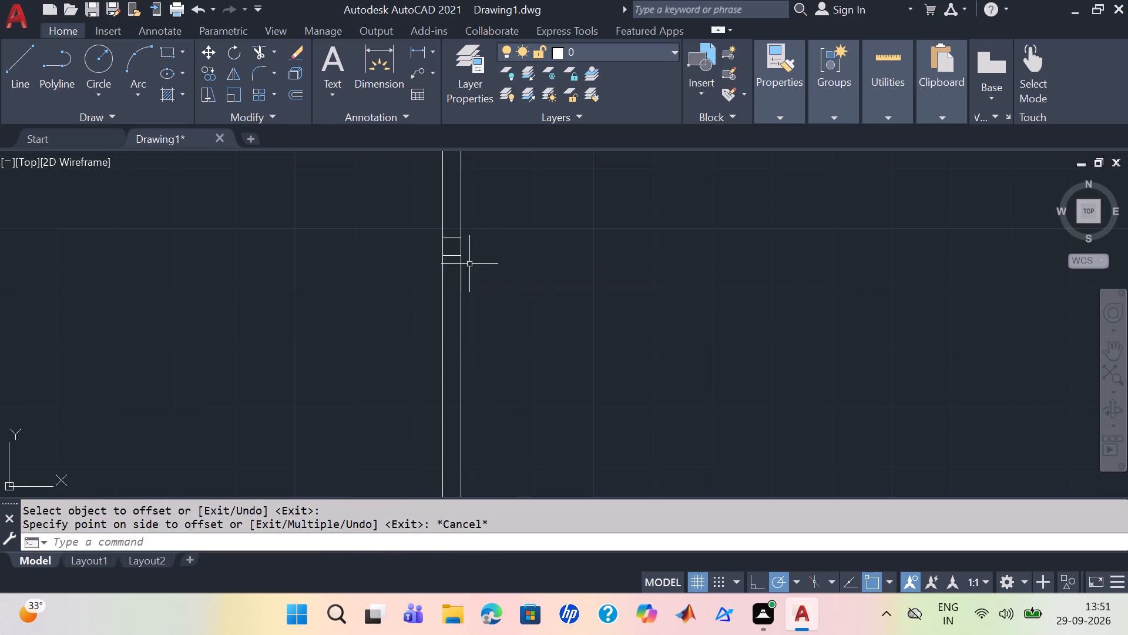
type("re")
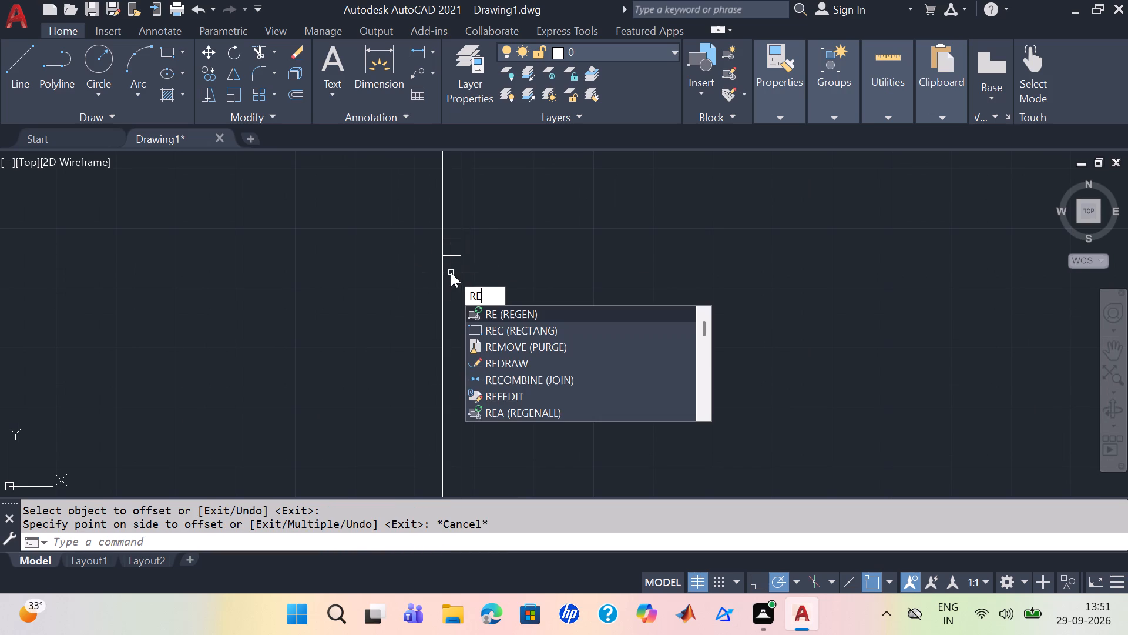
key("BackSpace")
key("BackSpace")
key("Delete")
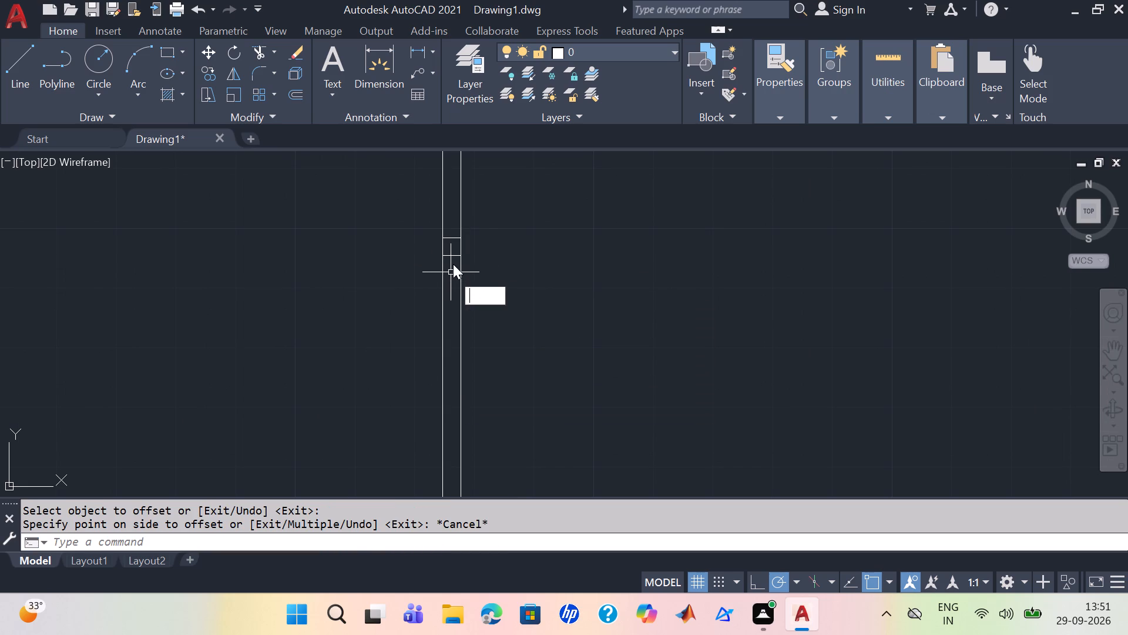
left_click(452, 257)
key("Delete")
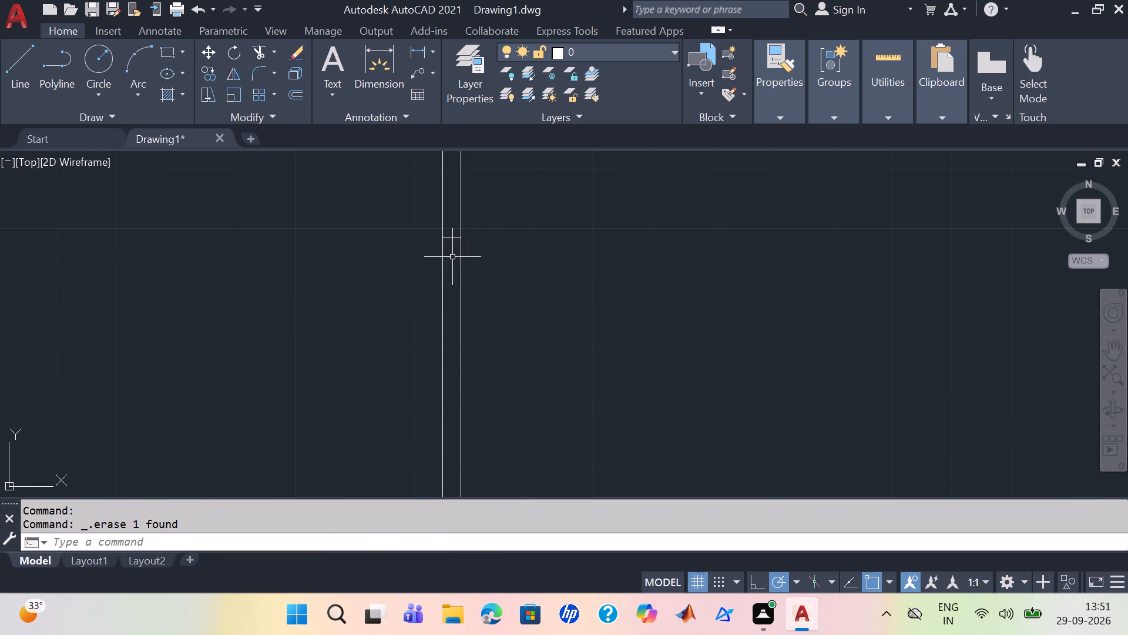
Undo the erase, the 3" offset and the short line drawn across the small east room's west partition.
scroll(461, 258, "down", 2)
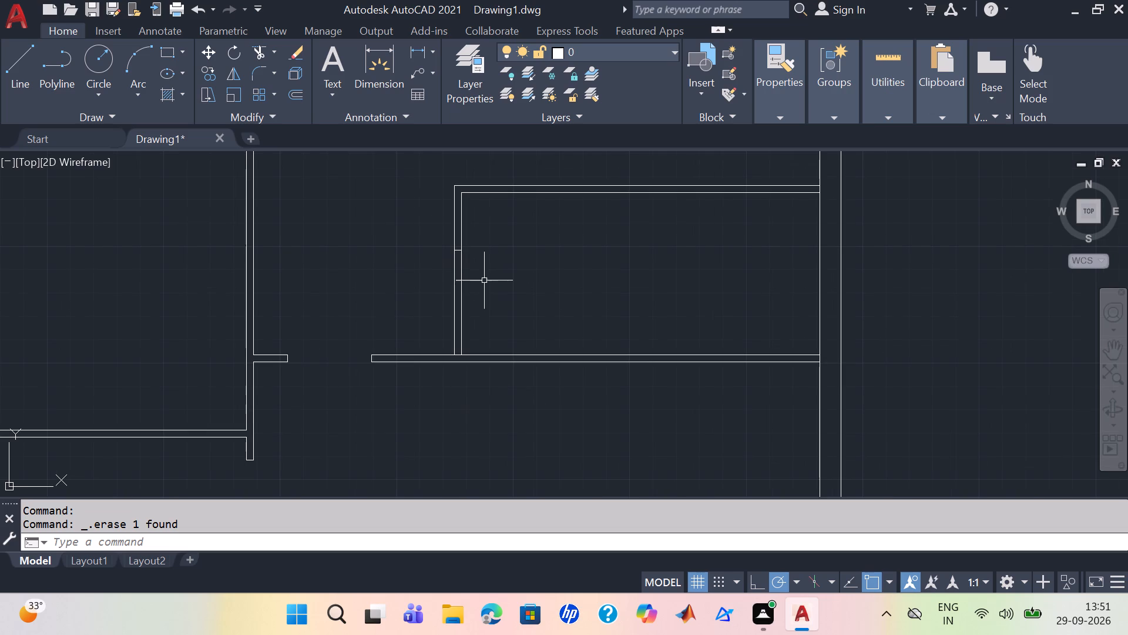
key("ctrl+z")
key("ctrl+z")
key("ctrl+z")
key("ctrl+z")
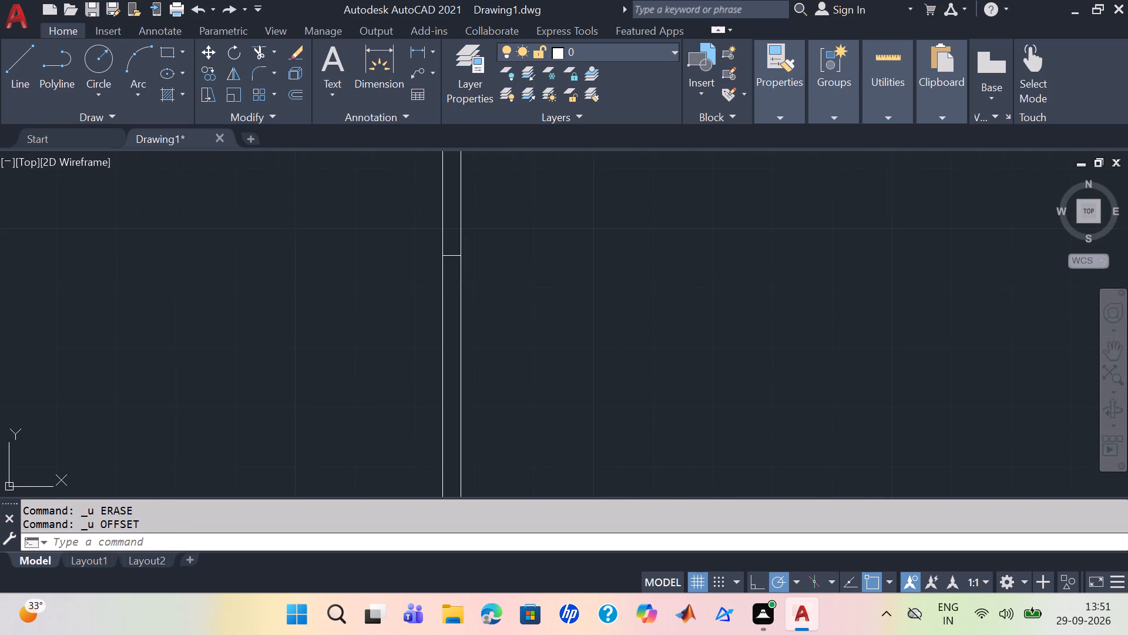
Draw a short line across the small east room's west partition, about 1'-4" south of its north corner.
left_click(6, 76)
scroll(298, 183, "down", 1)
scroll(395, 206, "up", 1)
middle_click_drag(455, 253, 451, 309)
scroll(434, 262, "up", 1)
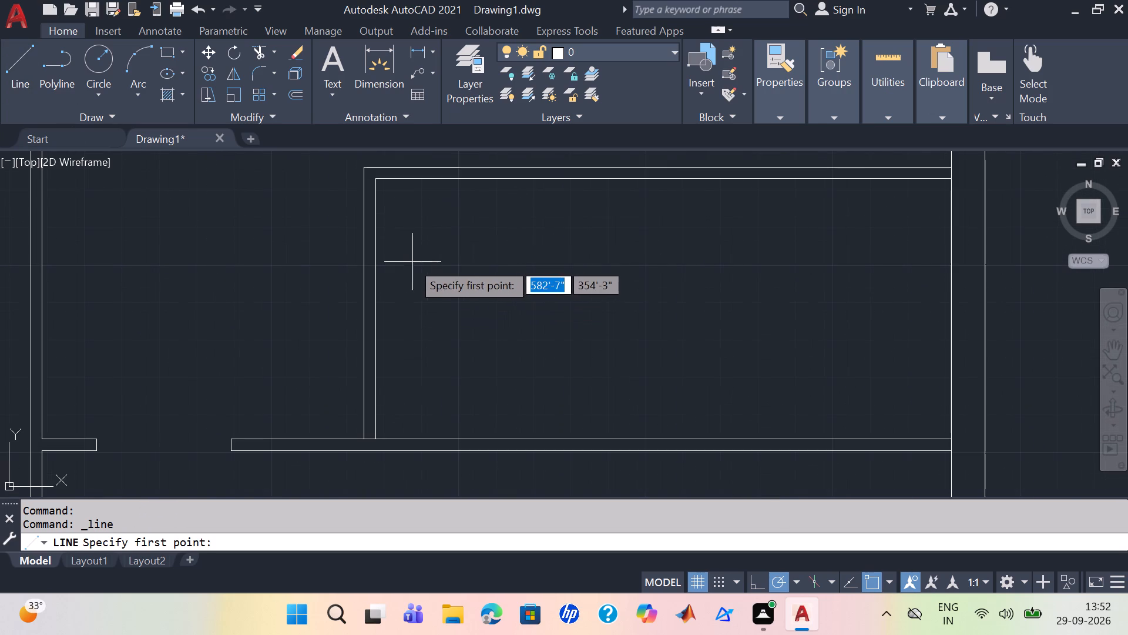
scroll(361, 240, "up", 1)
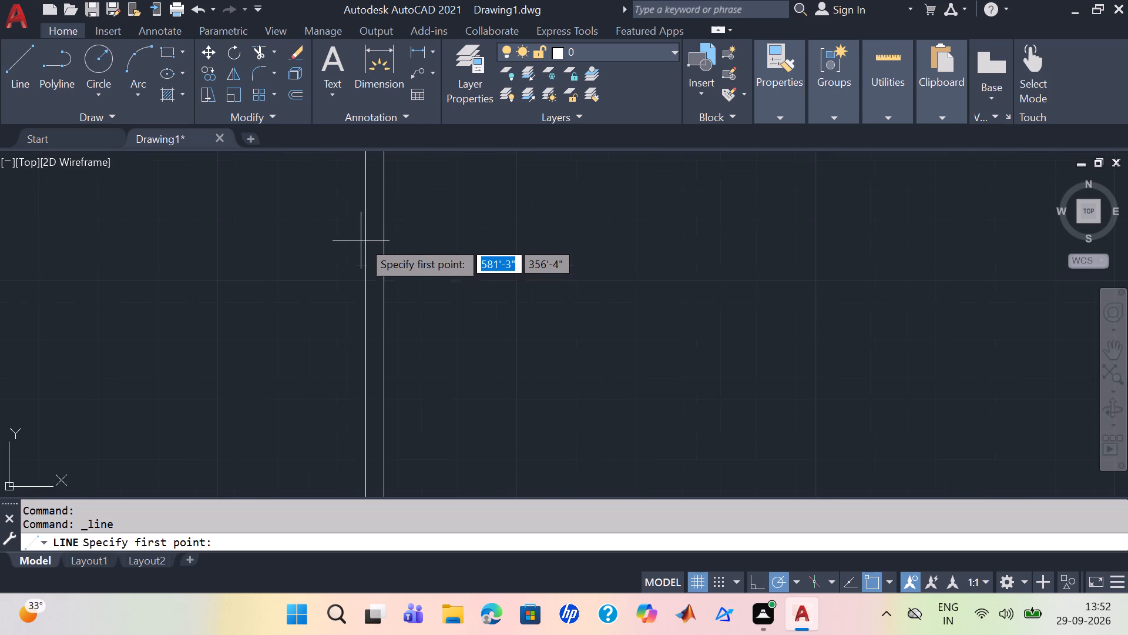
scroll(371, 237, "down", 1)
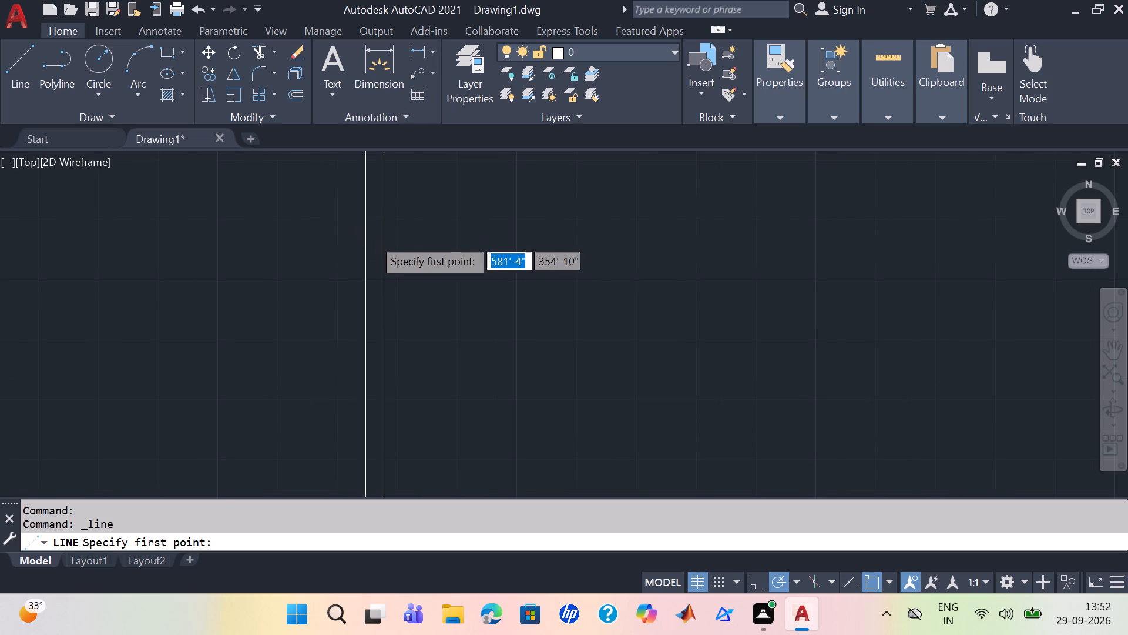
double_click(369, 224)
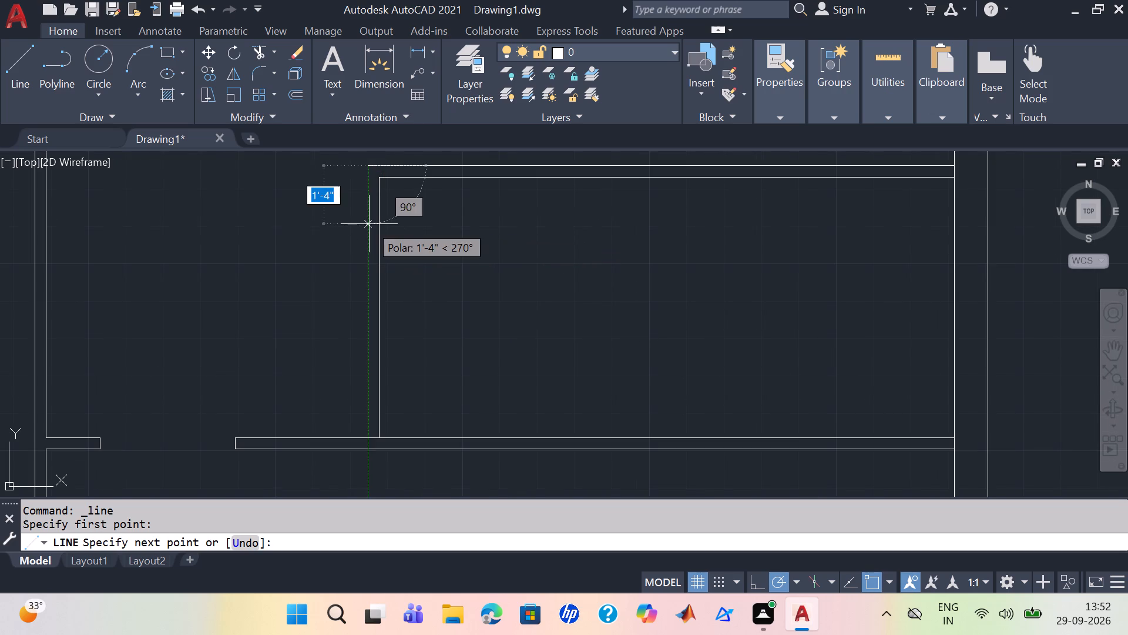
double_click(367, 223)
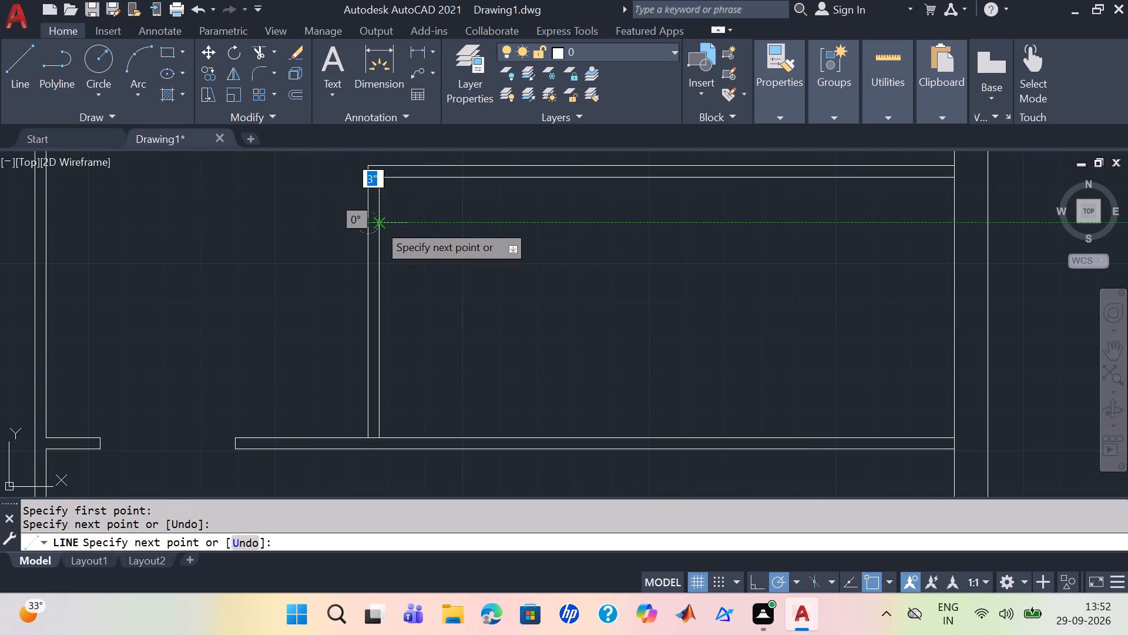
double_click(378, 220)
key("Escape")
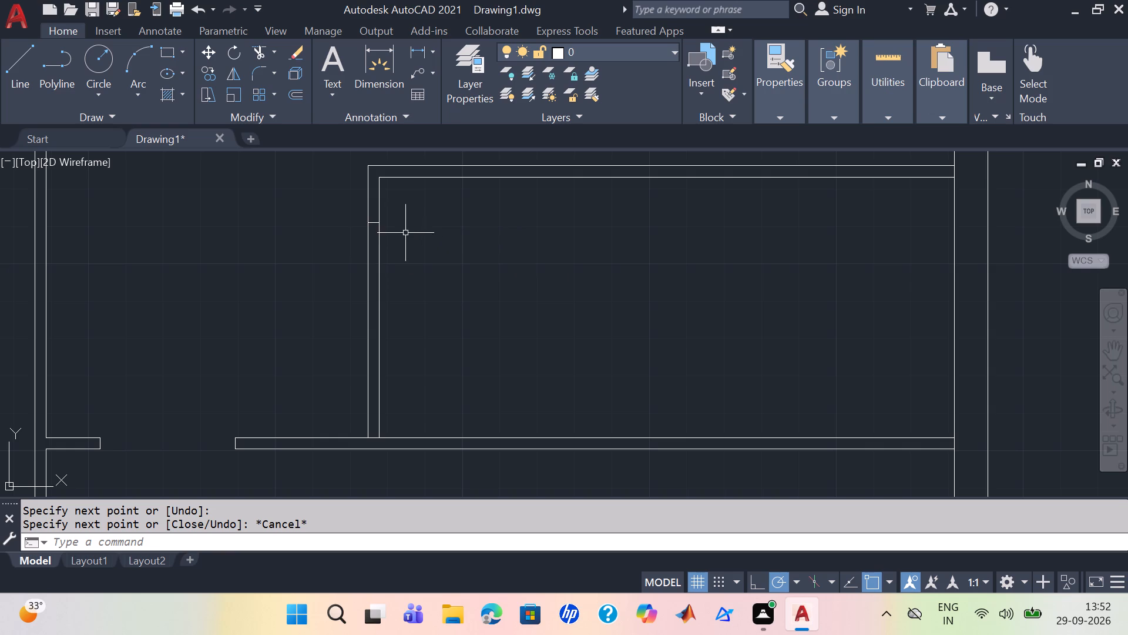
Offset the short line across the small east room's west partition 3' to the south.
type("of")
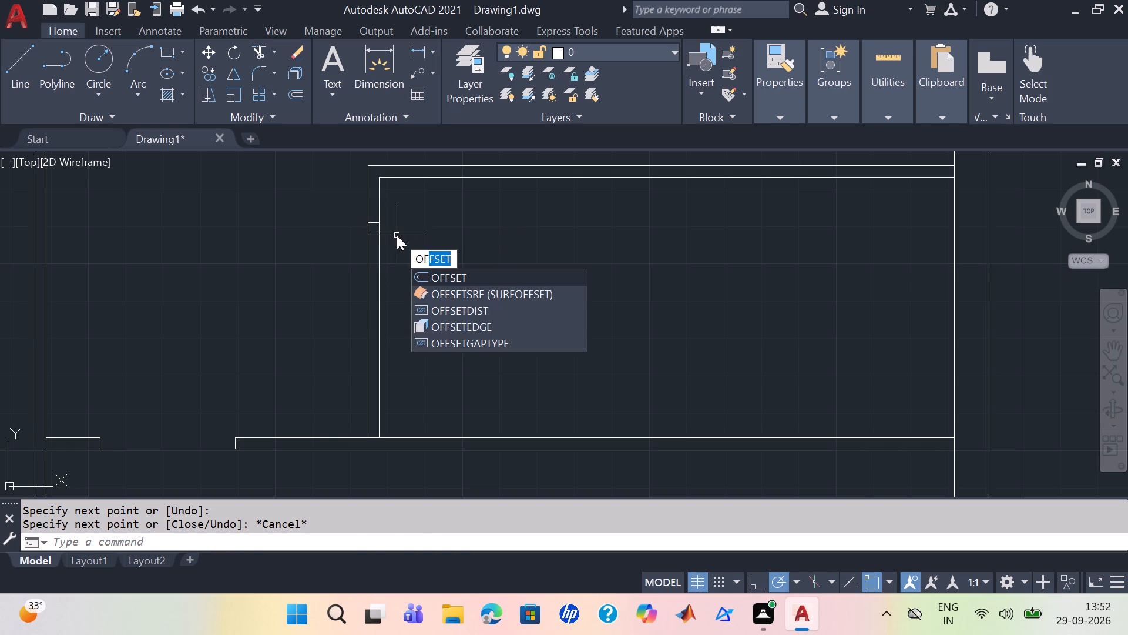
key("Return")
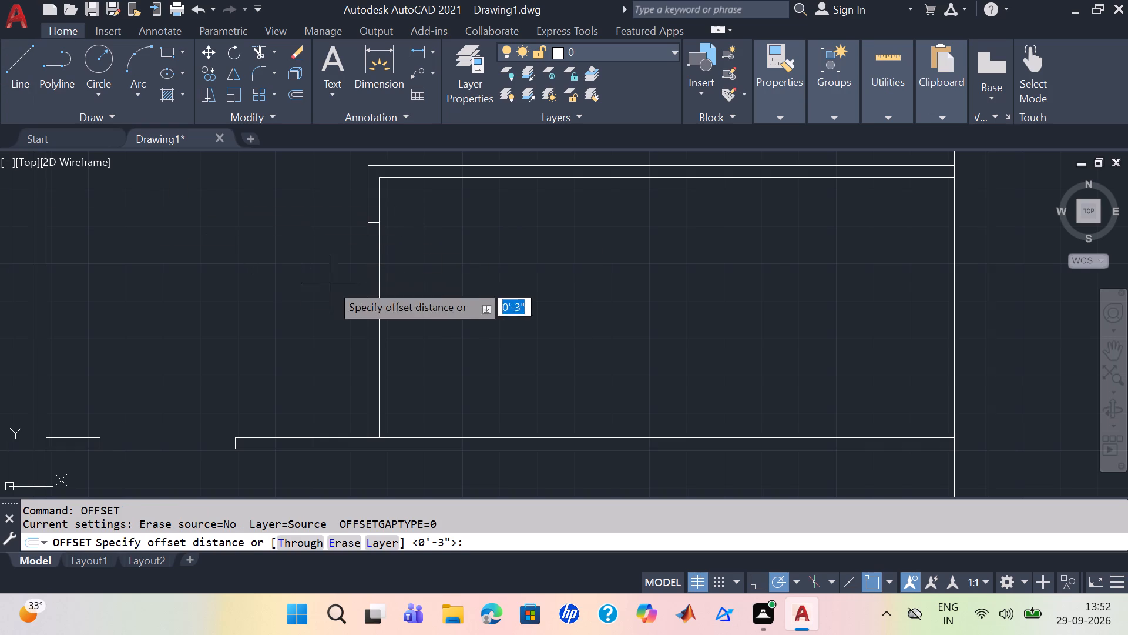
scroll(331, 264, "up", 1)
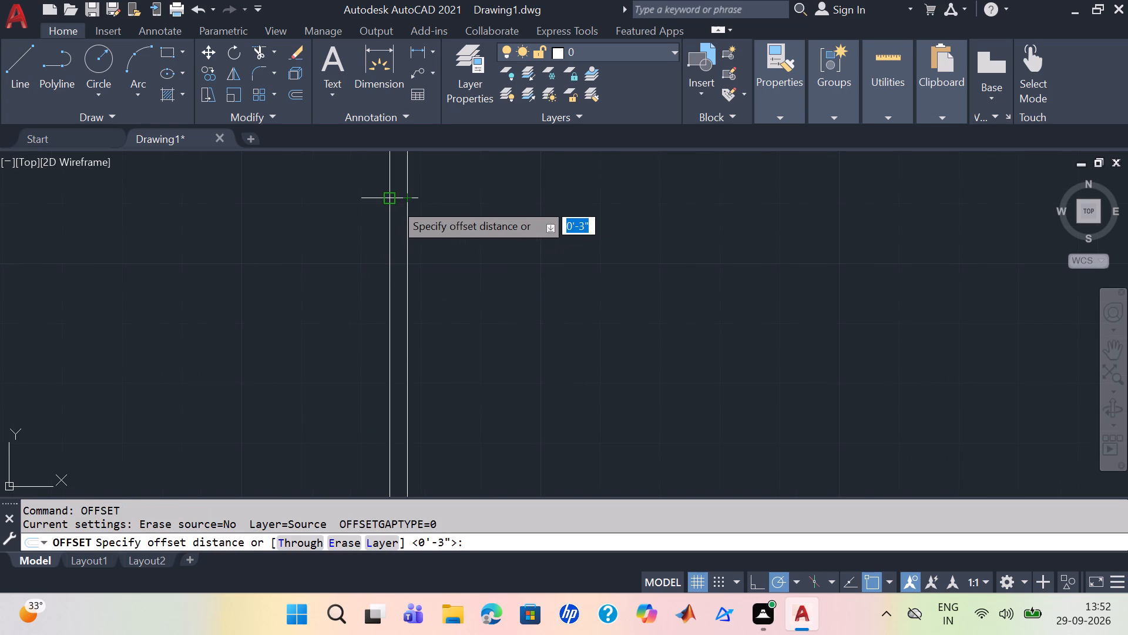
key("3")
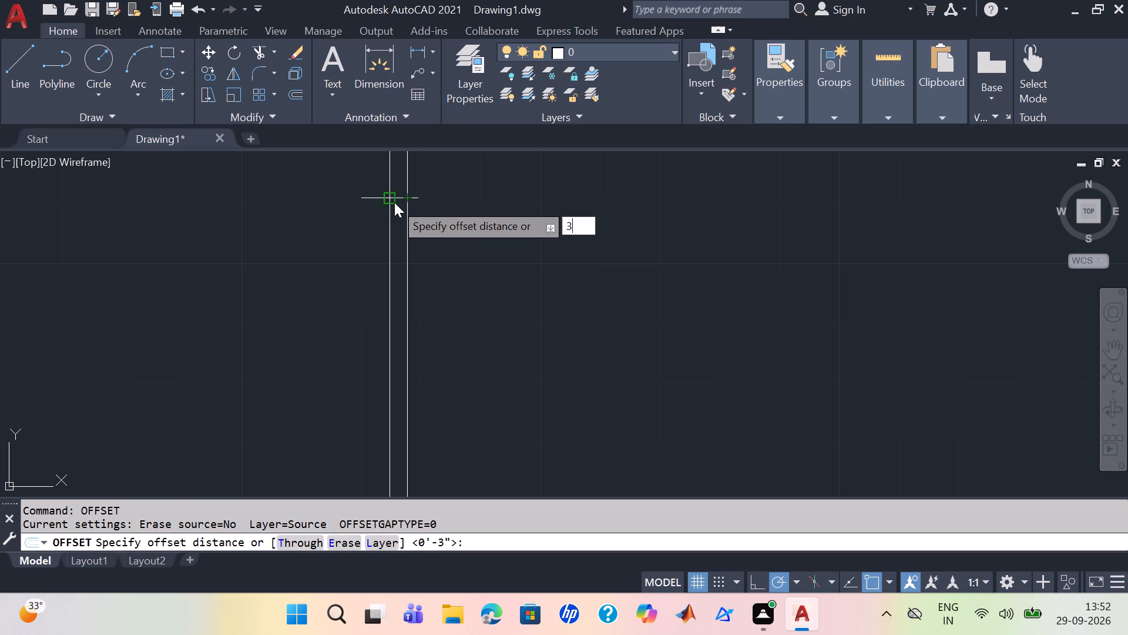
key("apostrophe")
key("Return")
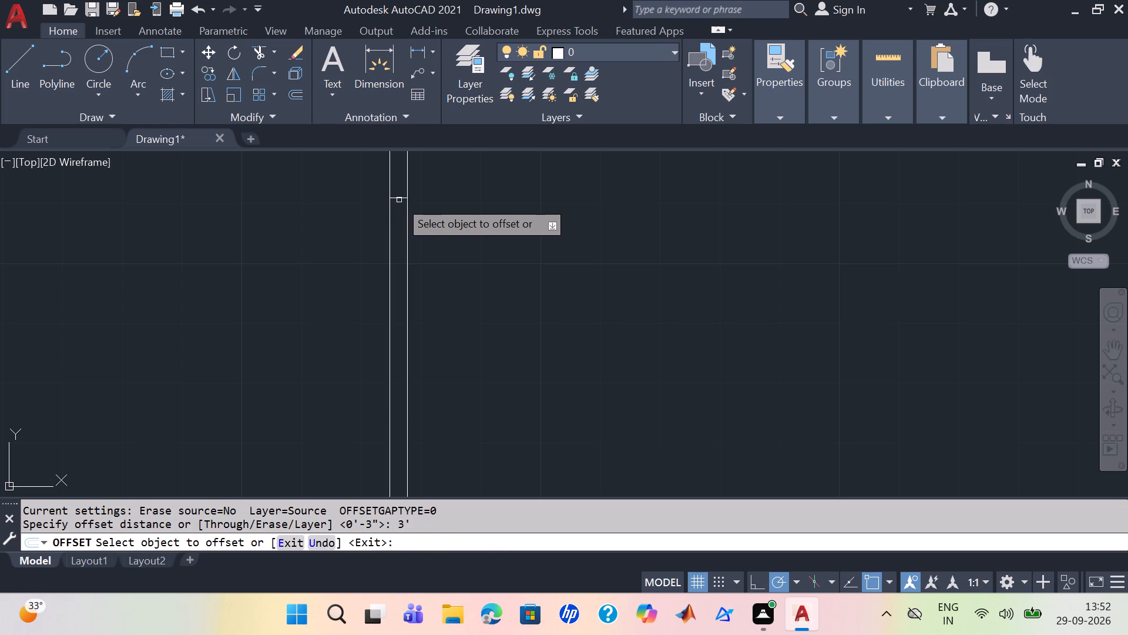
left_click(399, 200)
left_click(378, 263)
scroll(470, 280, "down", 3)
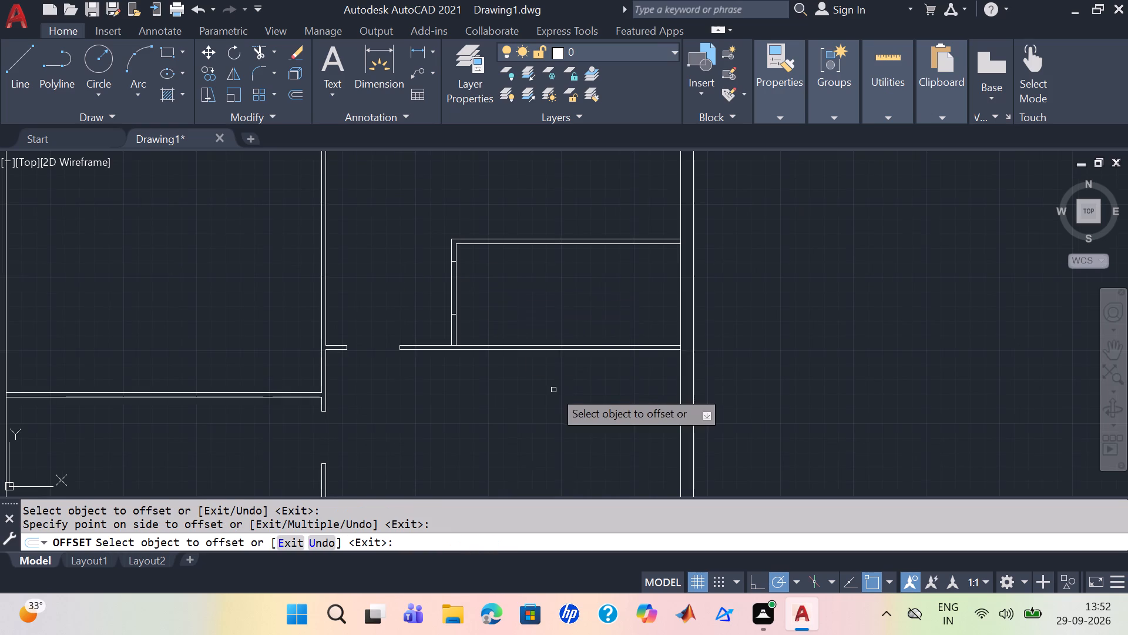
middle_click_drag(519, 302, 482, 296)
scroll(472, 296, "up", 1)
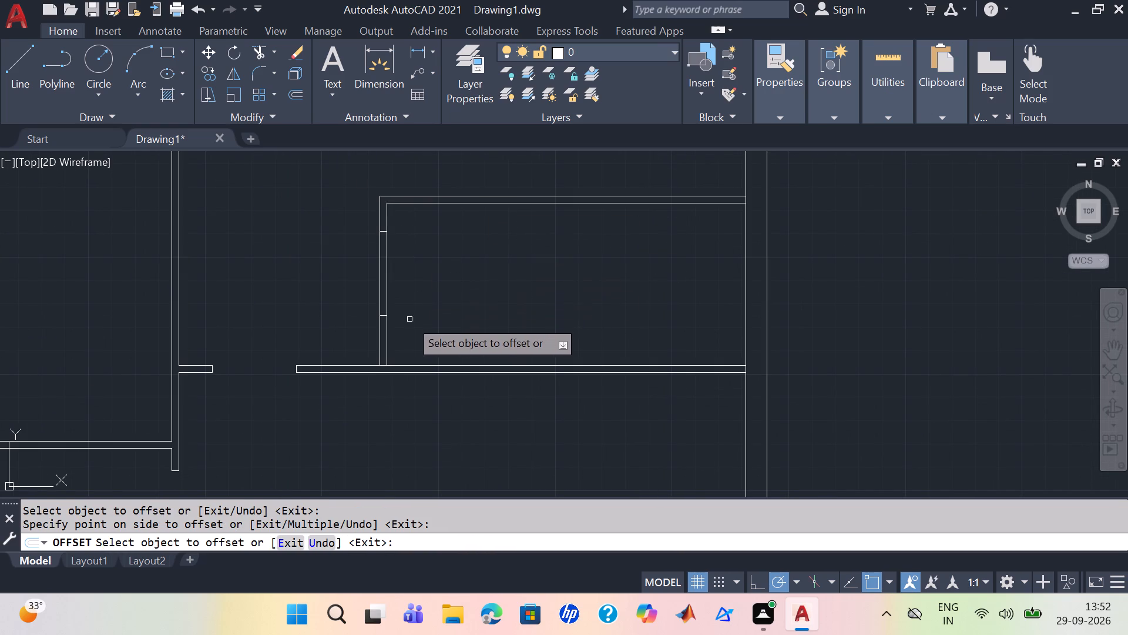
scroll(409, 264, "up", 1)
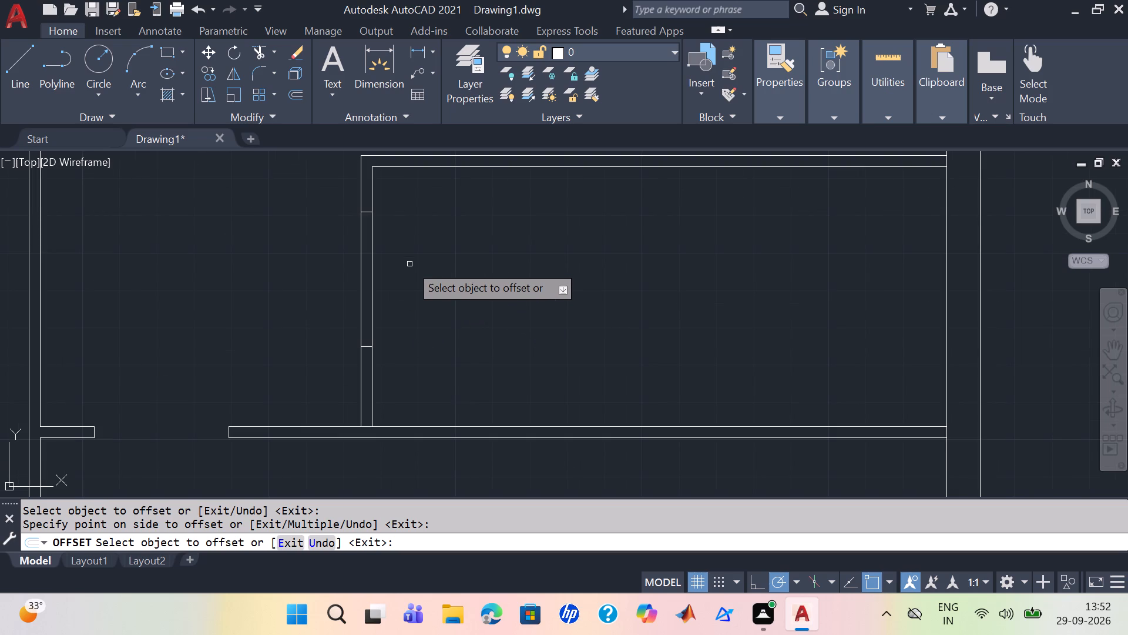
type("tr")
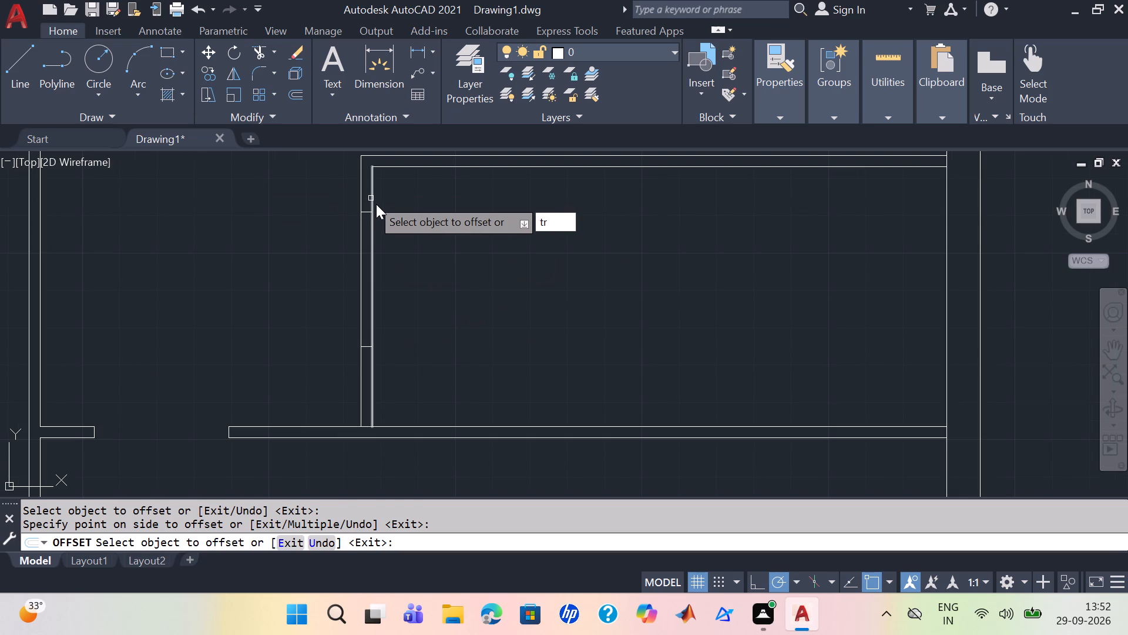
key("BackSpace")
key("Escape")
key("BackSpace")
key("Escape")
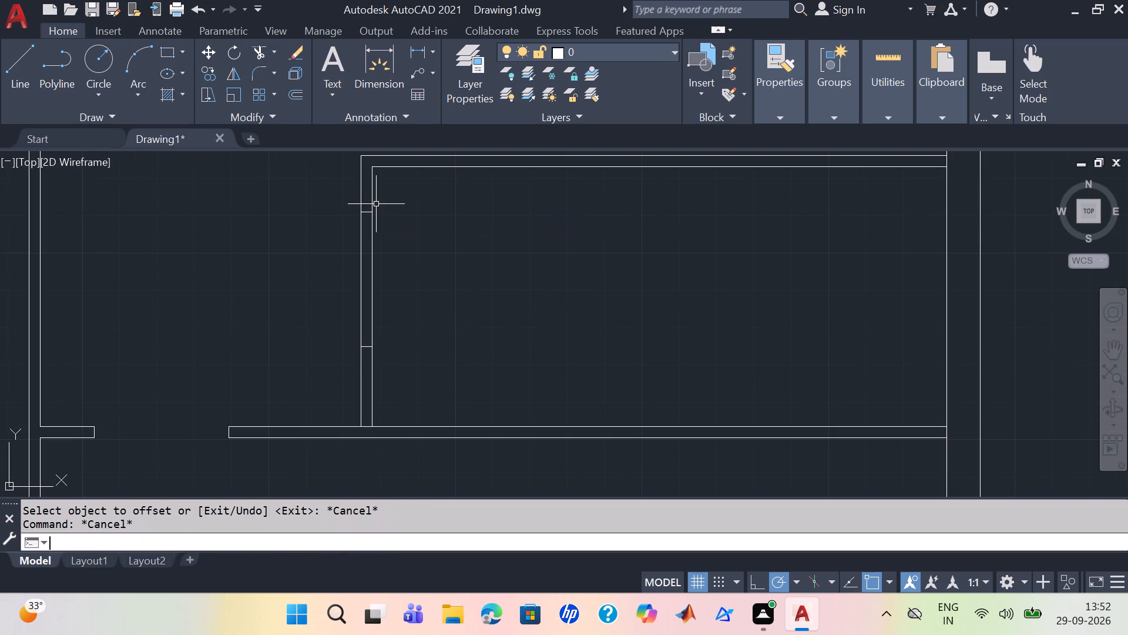
Trim both faces of the small east room's west partition between the two short lines to form an opening.
type("tr")
key("Return")
left_click_drag(354, 272, 245, 288)
left_click_drag(455, 268, 285, 276)
scroll(474, 282, "down", 2)
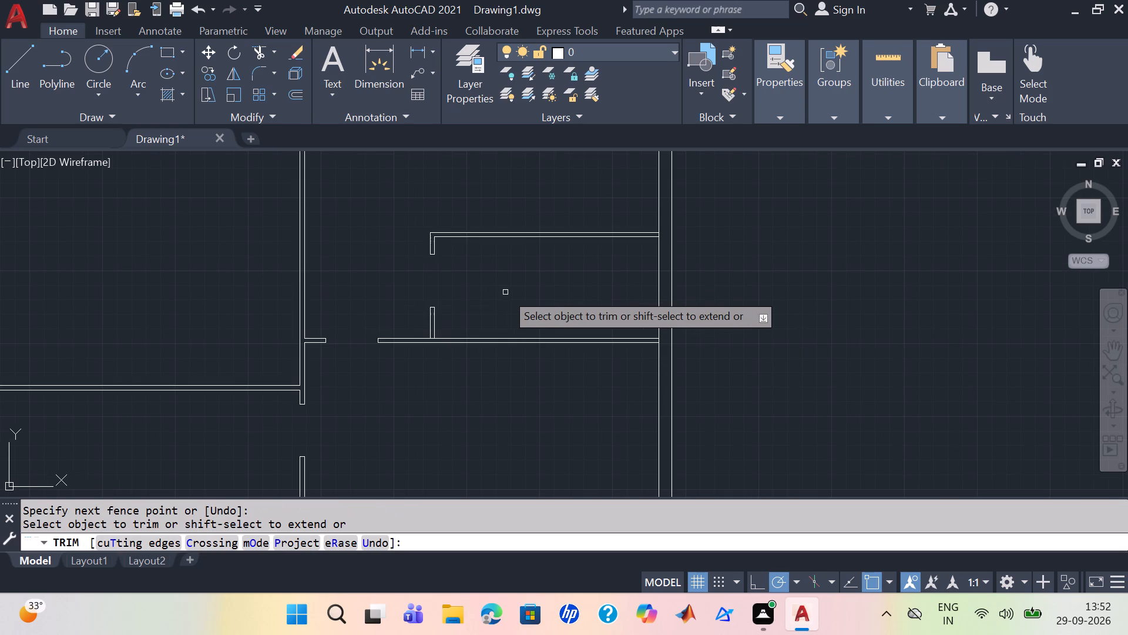
key("Escape")
Draw a line from the northern stub partition's east end 7'-1" west along its north face, turning south across the partition.
scroll(440, 320, "down", 1)
scroll(454, 306, "up", 1)
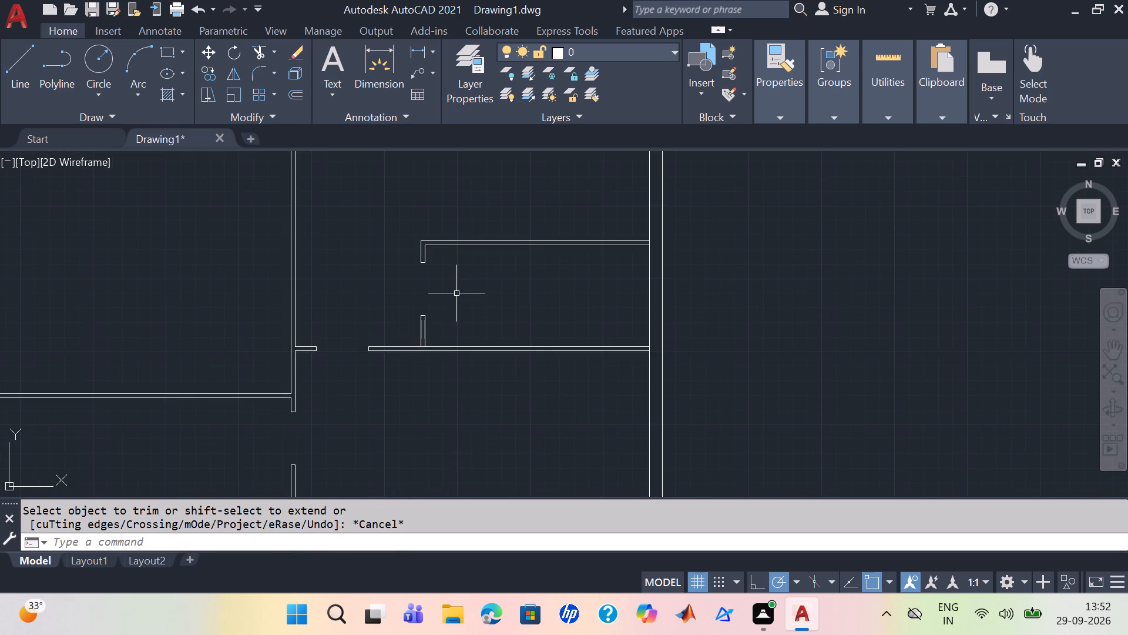
scroll(456, 293, "up", 1)
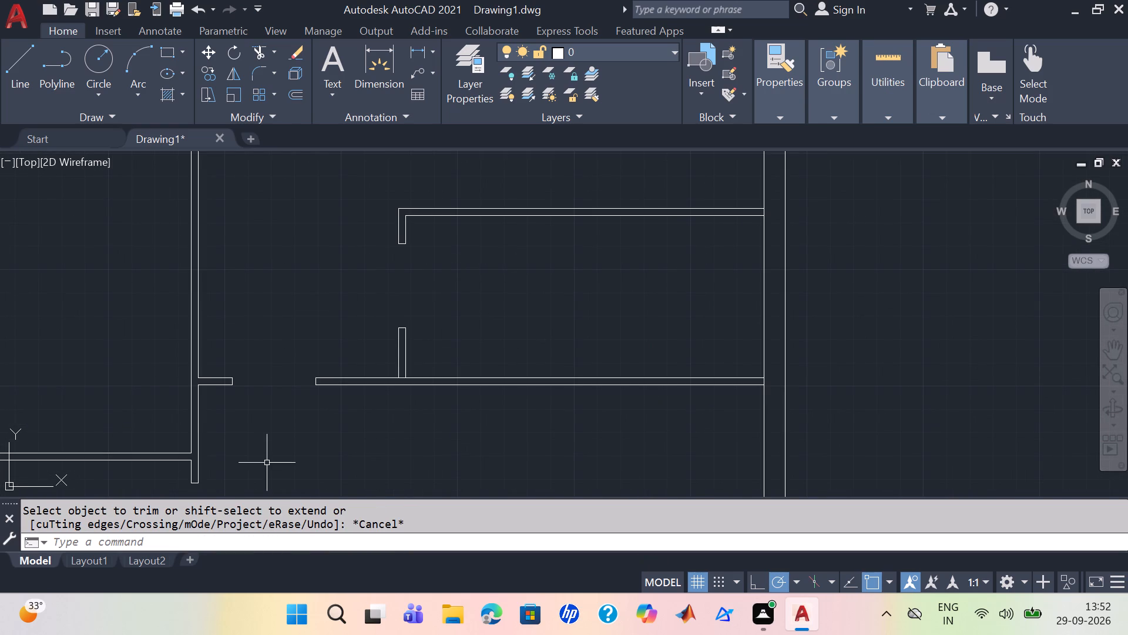
scroll(287, 330, "down", 1)
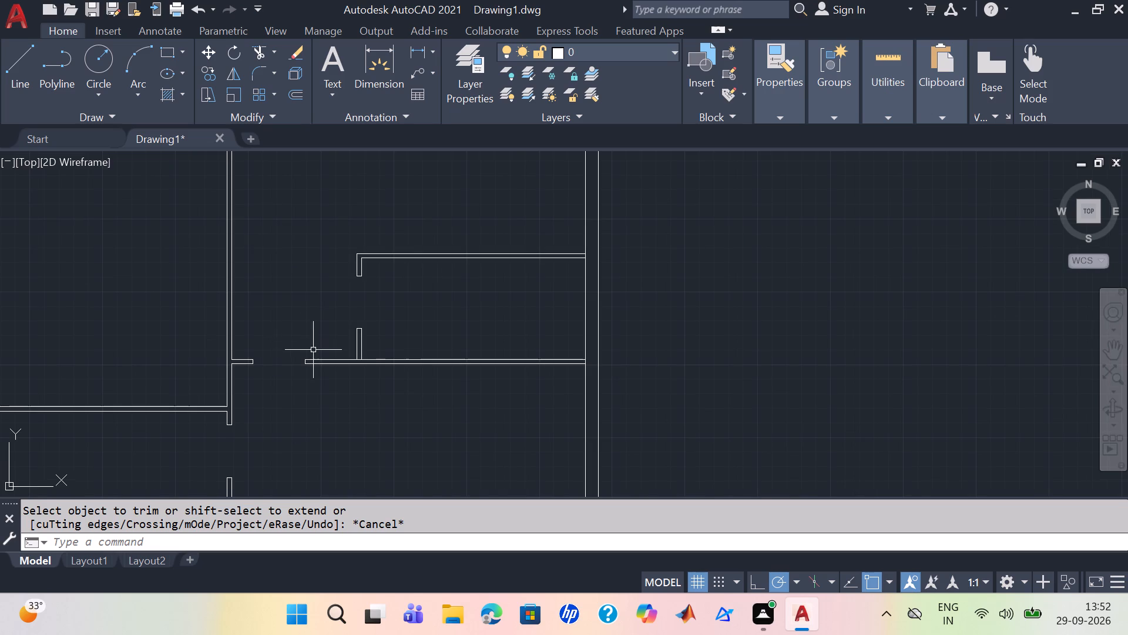
middle_click_drag(300, 319, 321, 362)
middle_click_drag(341, 333, 351, 362)
scroll(323, 355, "up", 1)
middle_click_drag(323, 355, 427, 309)
scroll(427, 309, "down", 2)
middle_click_drag(414, 292, 414, 305)
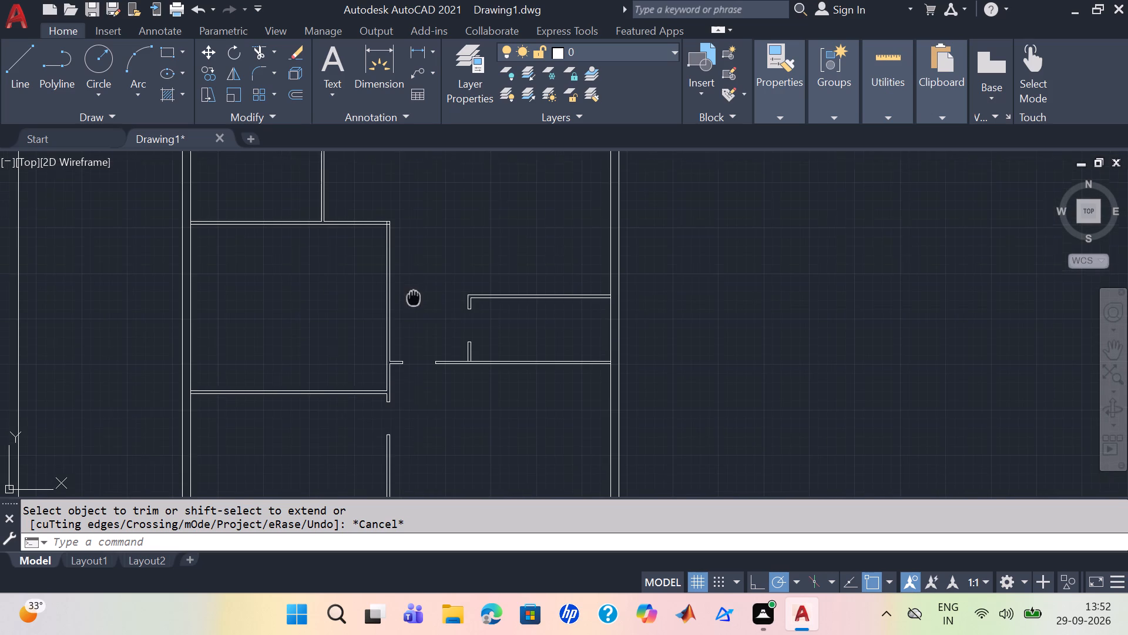
middle_click_drag(414, 305, 441, 413)
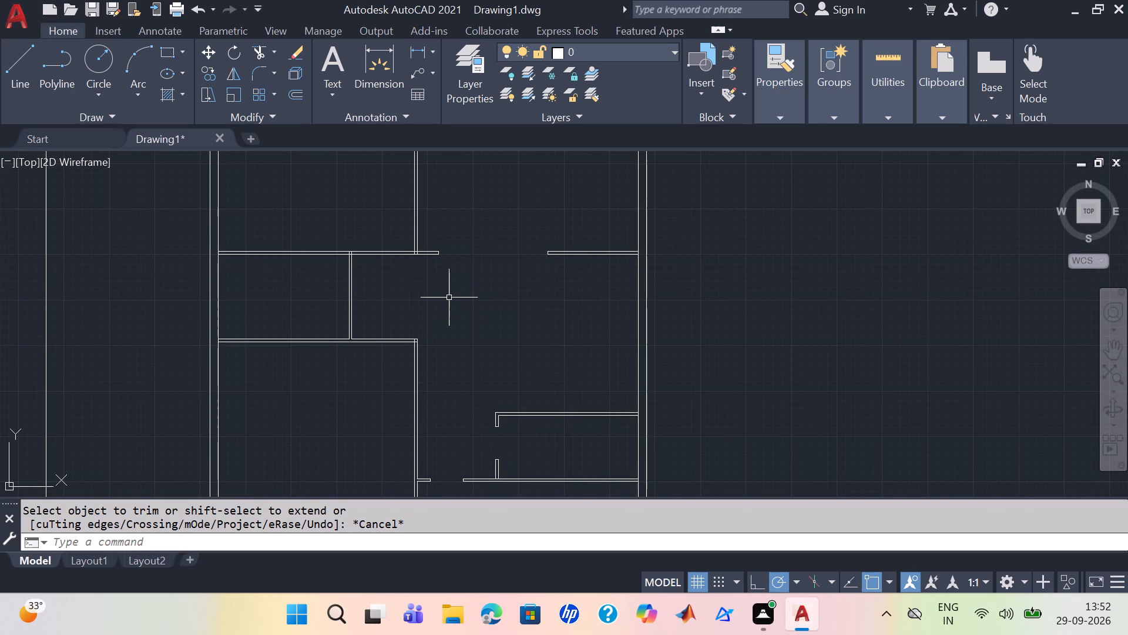
middle_click_drag(492, 330, 529, 365)
scroll(447, 329, "up", 1)
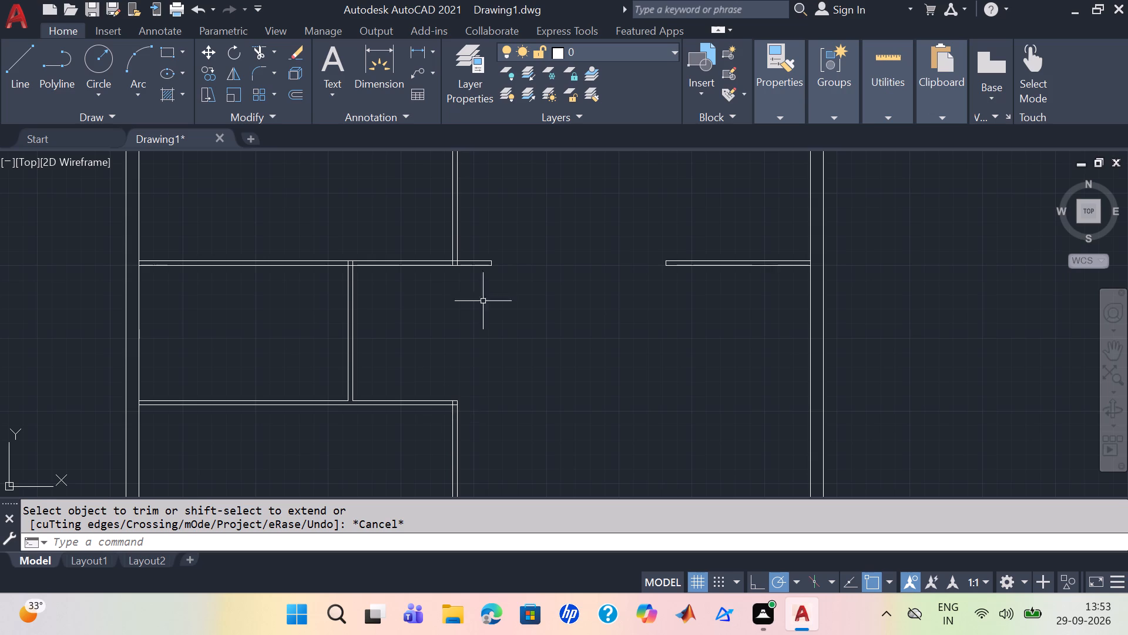
scroll(357, 301, "up", 2)
middle_click_drag(410, 283, 433, 366)
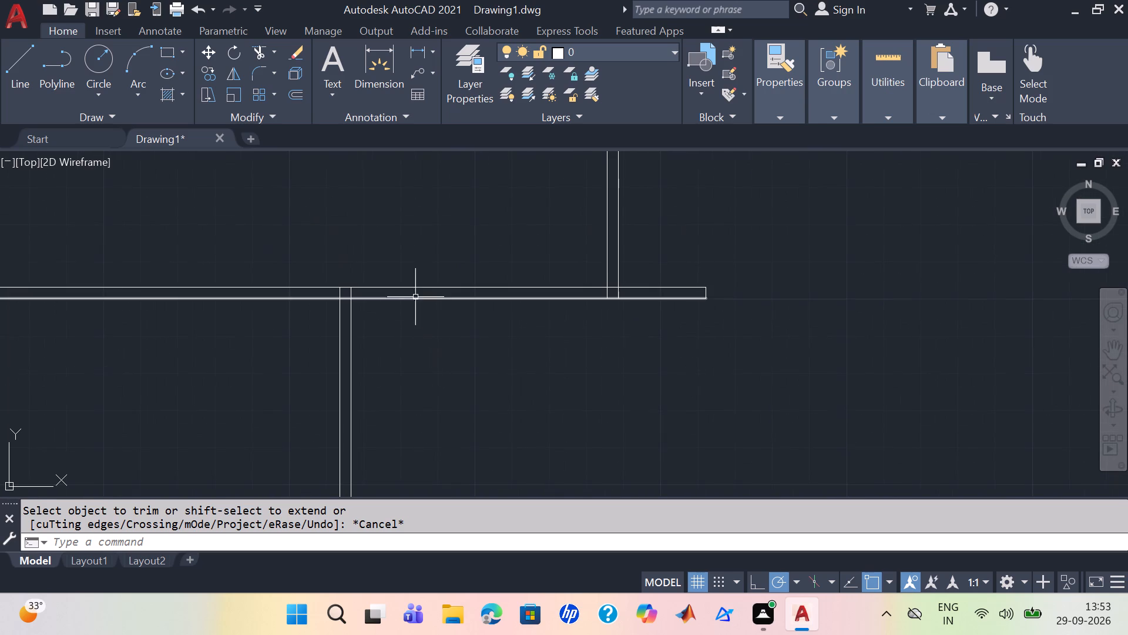
double_click(30, 54)
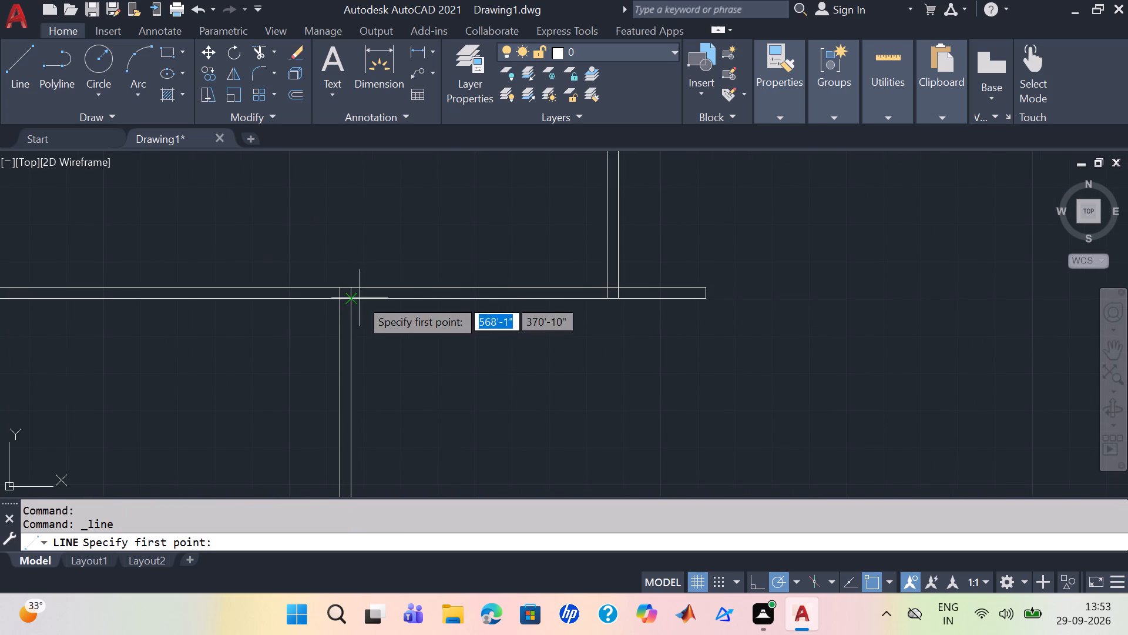
scroll(424, 299, "up", 1)
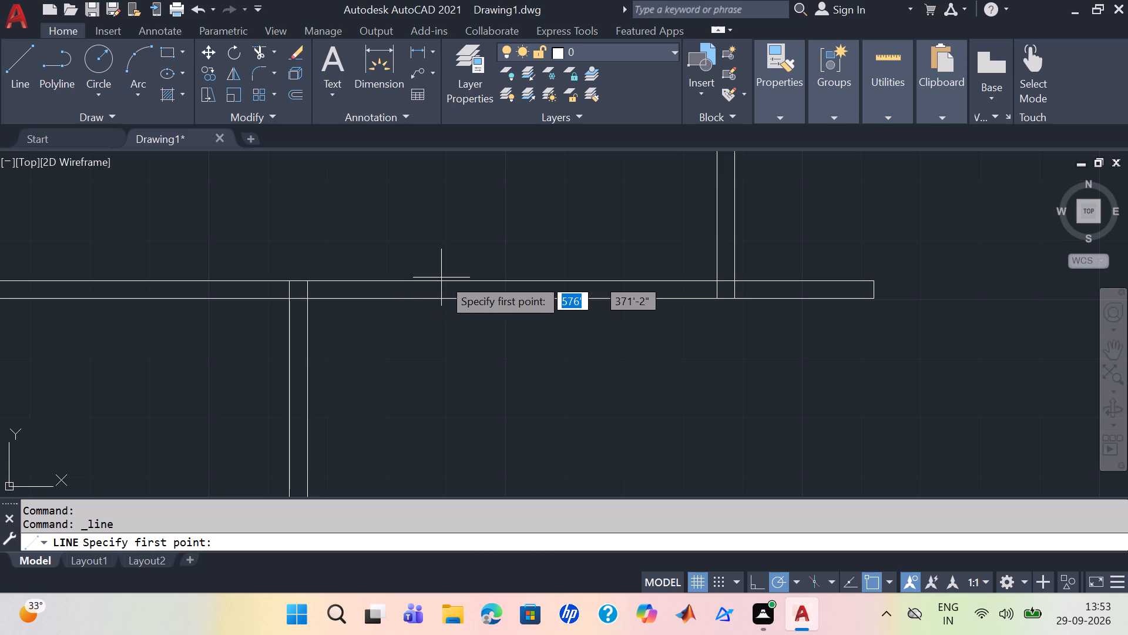
double_click(371, 280)
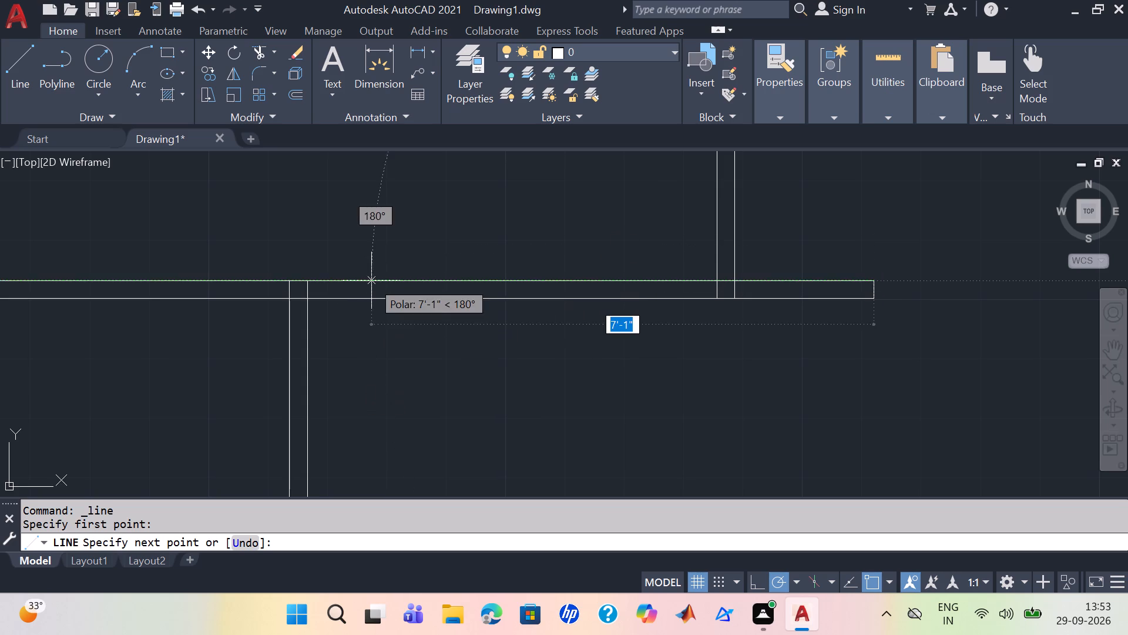
double_click(371, 280)
double_click(376, 298)
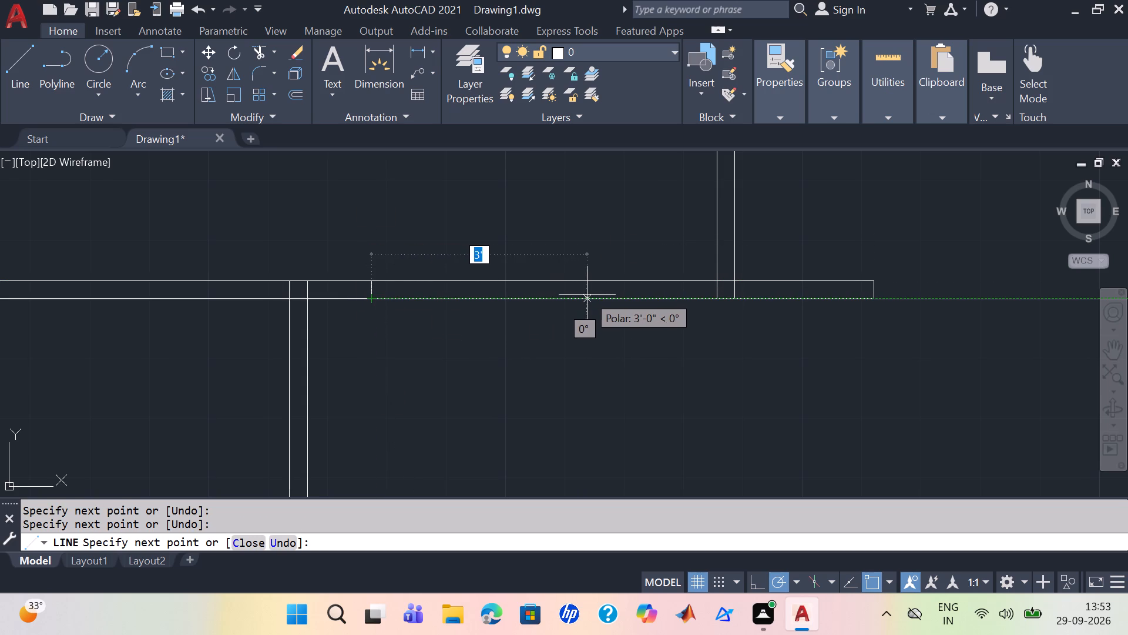
key("Escape")
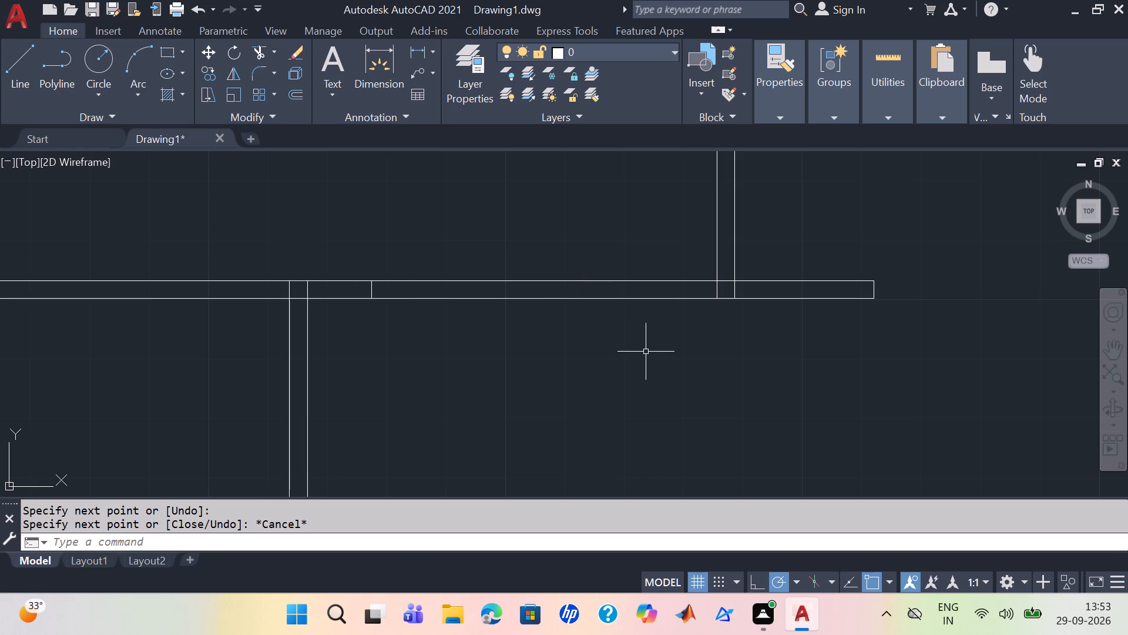
Offset the short line across the northern partition 3' to the east.
key("o")
key("Return")
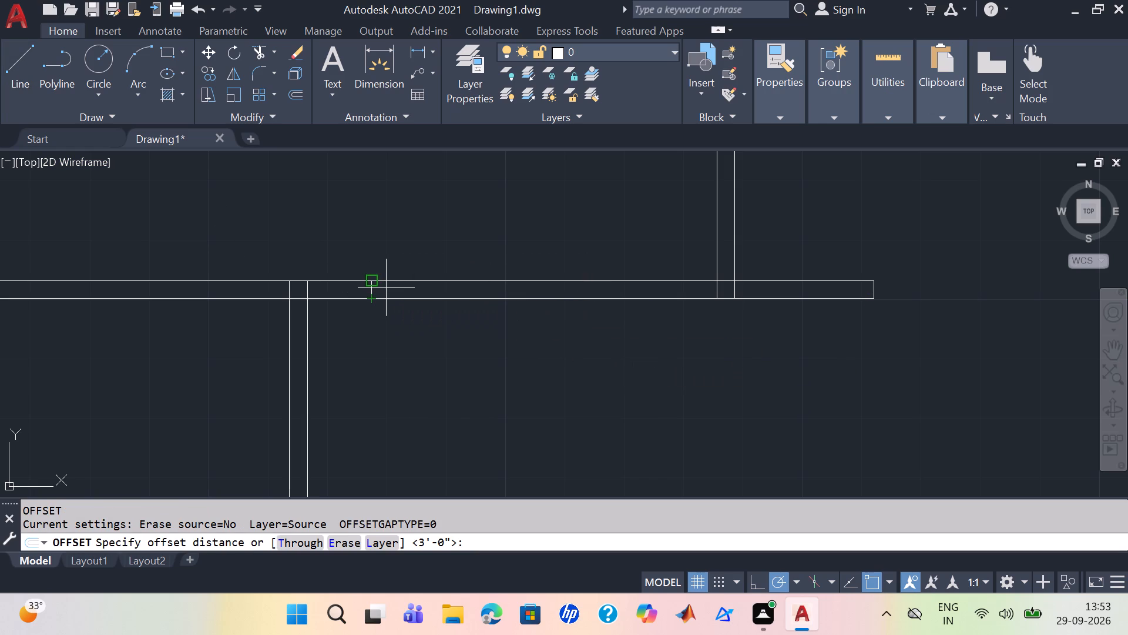
key("3")
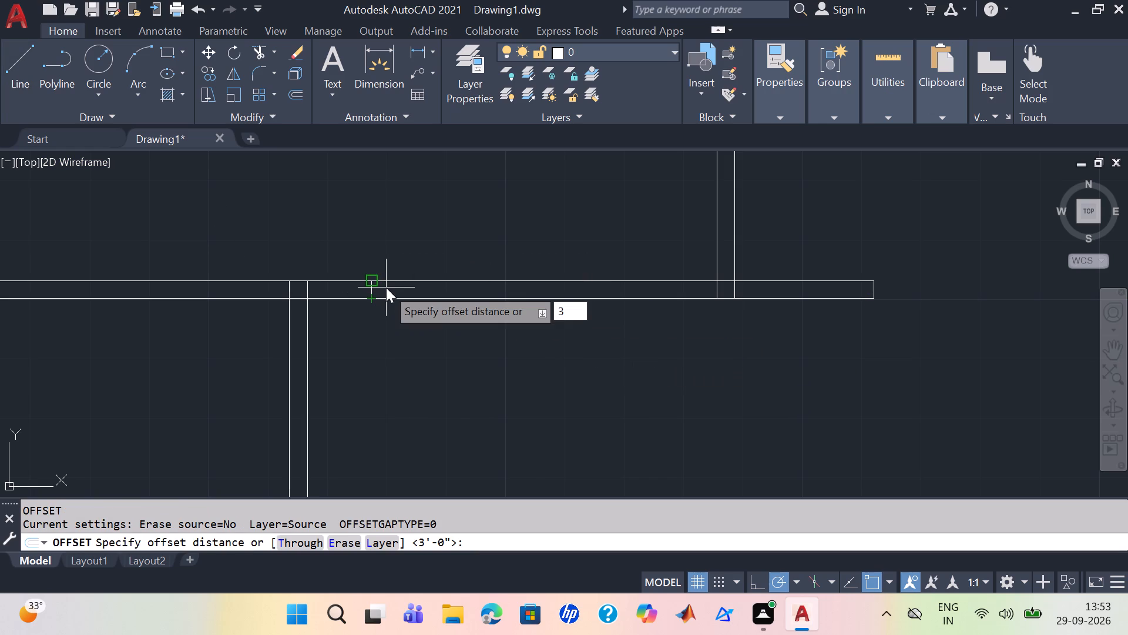
key("apostrophe")
key("Return")
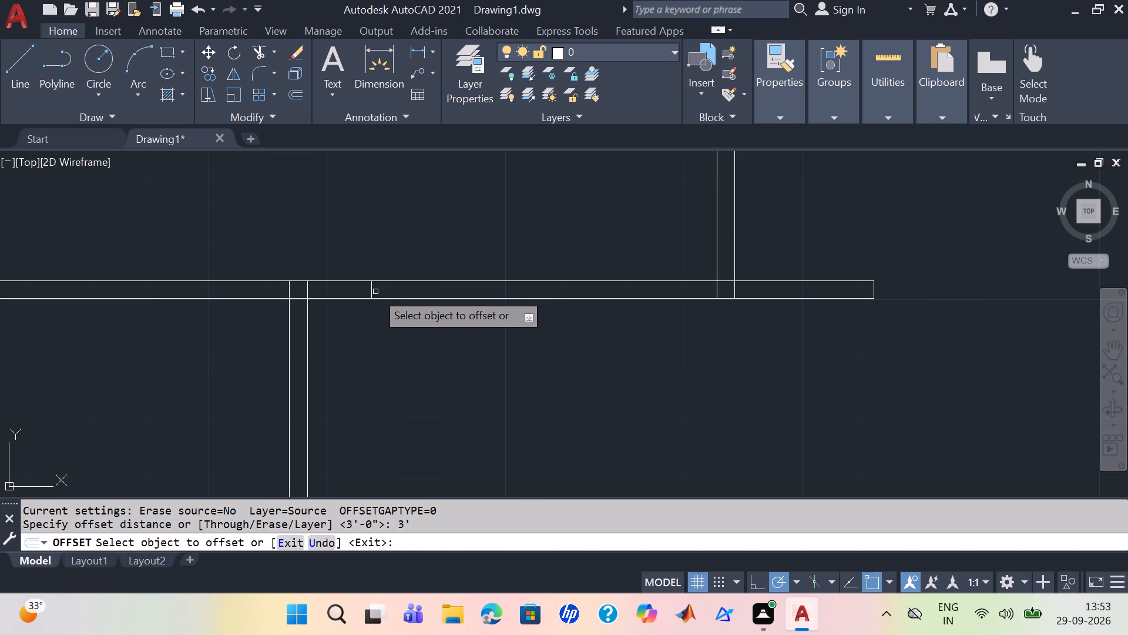
left_click(373, 290)
left_click(423, 292)
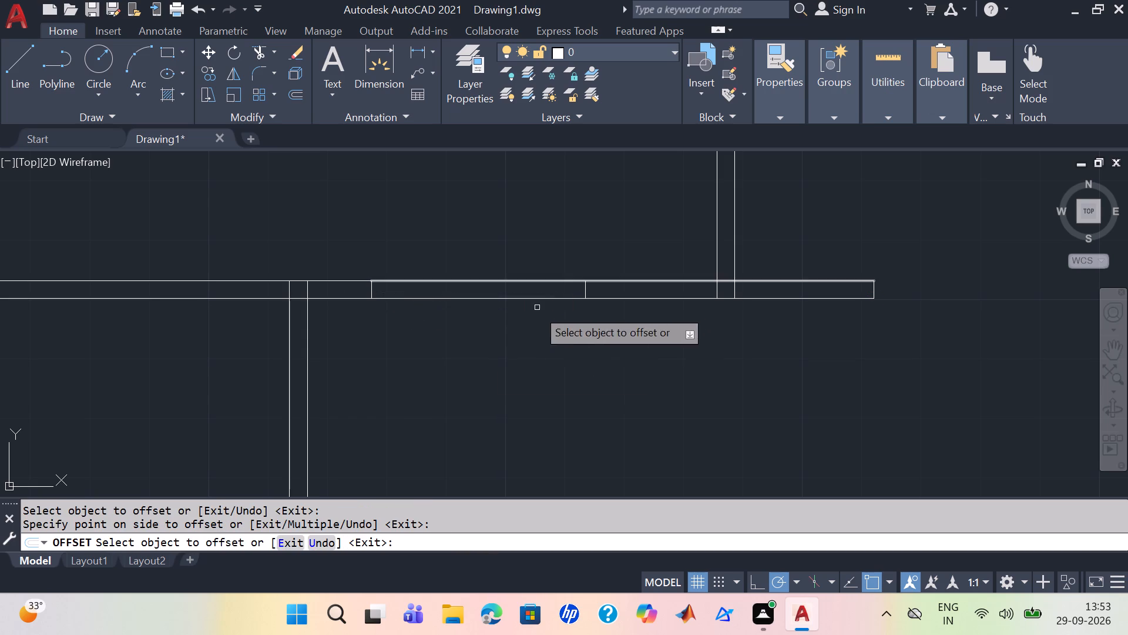
Draw a short line across the parallel partition to the south, aligned with the western opening mark on the northern partition.
scroll(485, 359, "down", 2)
middle_click_drag(568, 361, 519, 182)
scroll(472, 303, "up", 1)
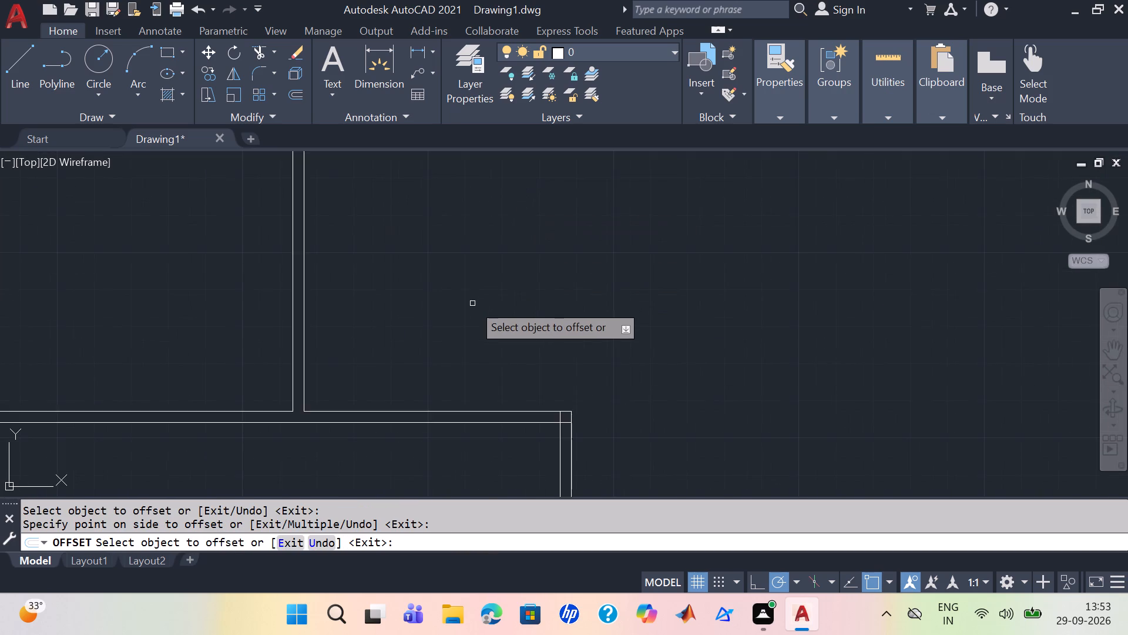
scroll(472, 303, "down", 2)
middle_click_drag(440, 313, 488, 307)
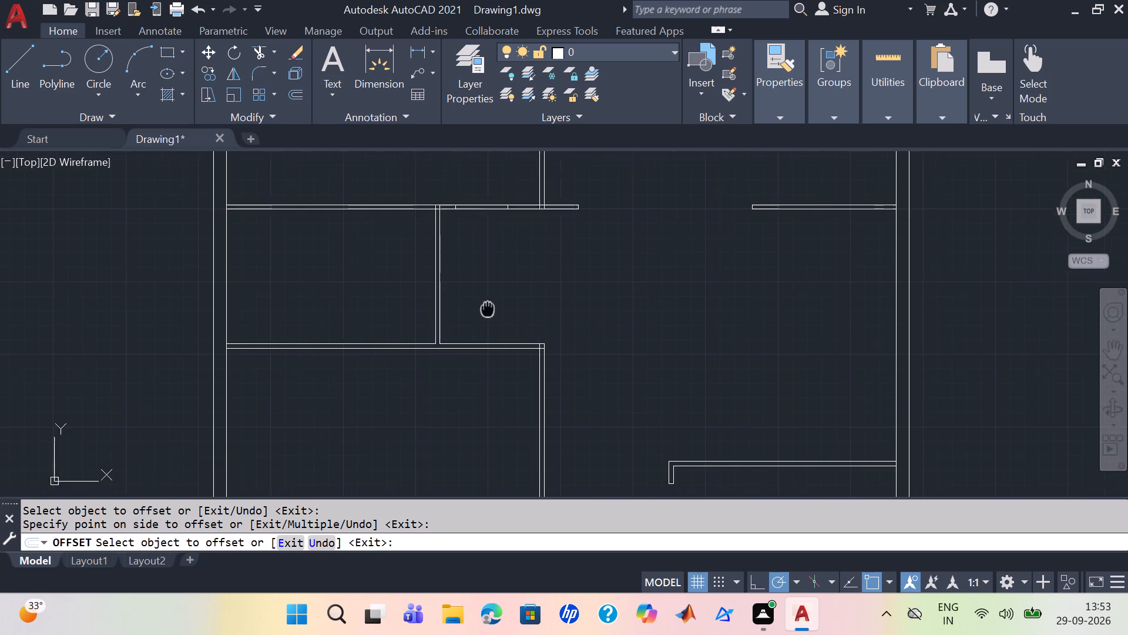
middle_click_drag(488, 307, 489, 307)
scroll(491, 315, "up", 1)
middle_click_drag(491, 315, 479, 333)
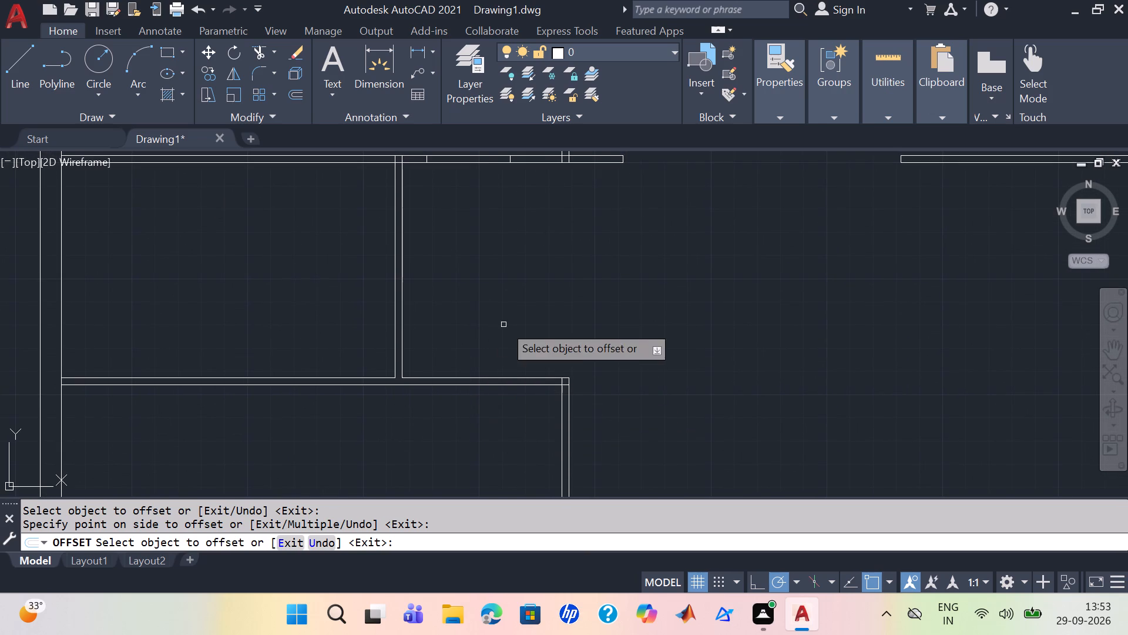
double_click(12, 88)
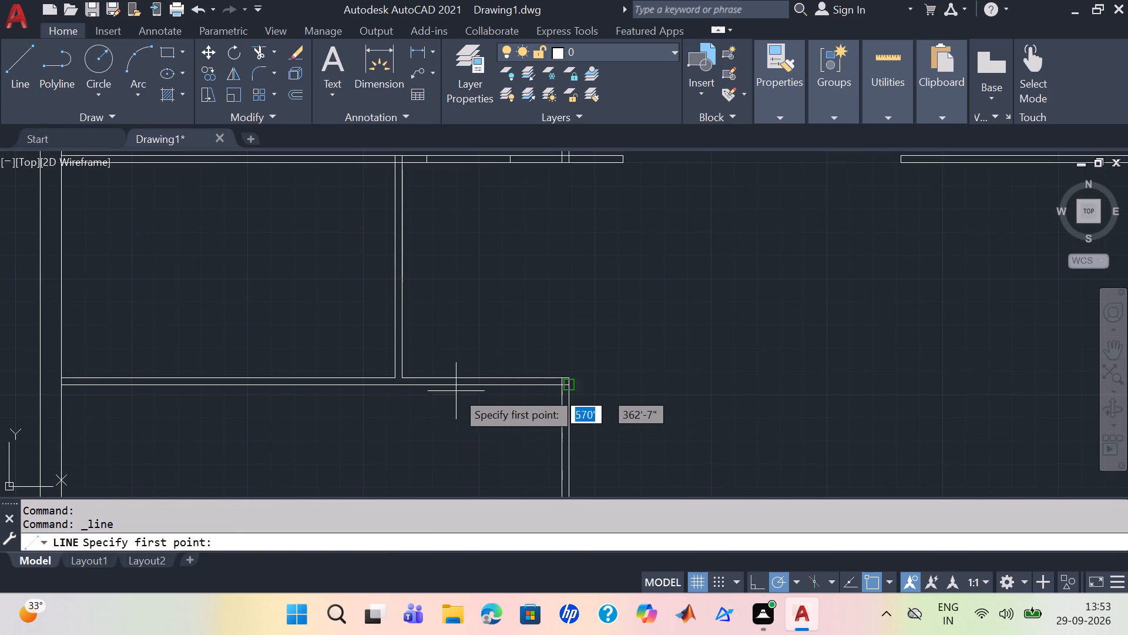
scroll(451, 383, "up", 1)
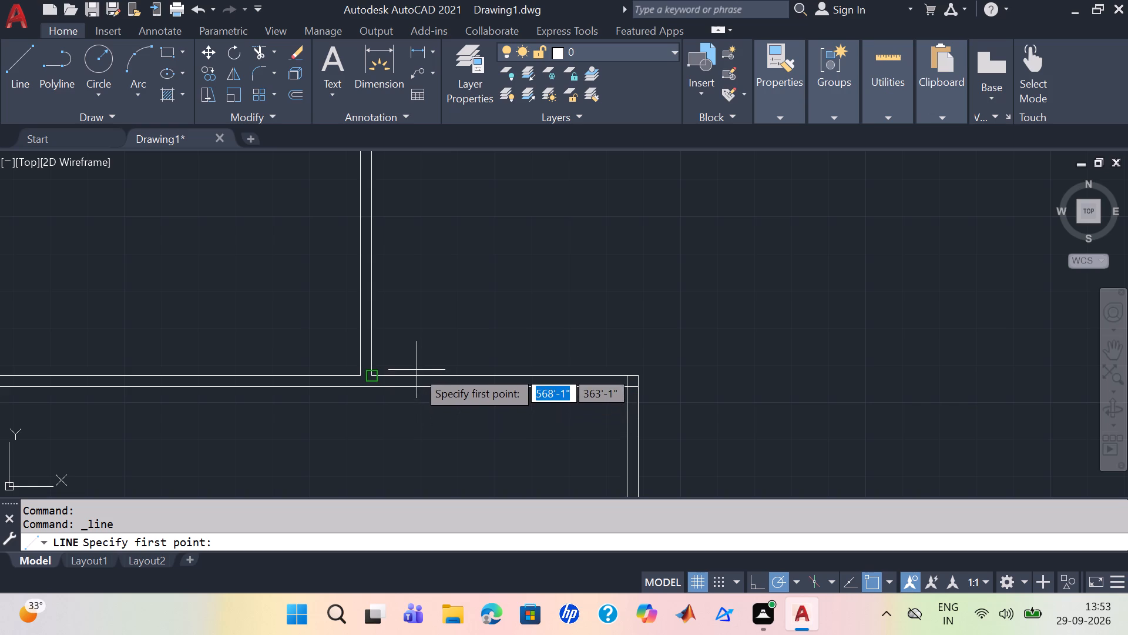
scroll(424, 301, "down", 2)
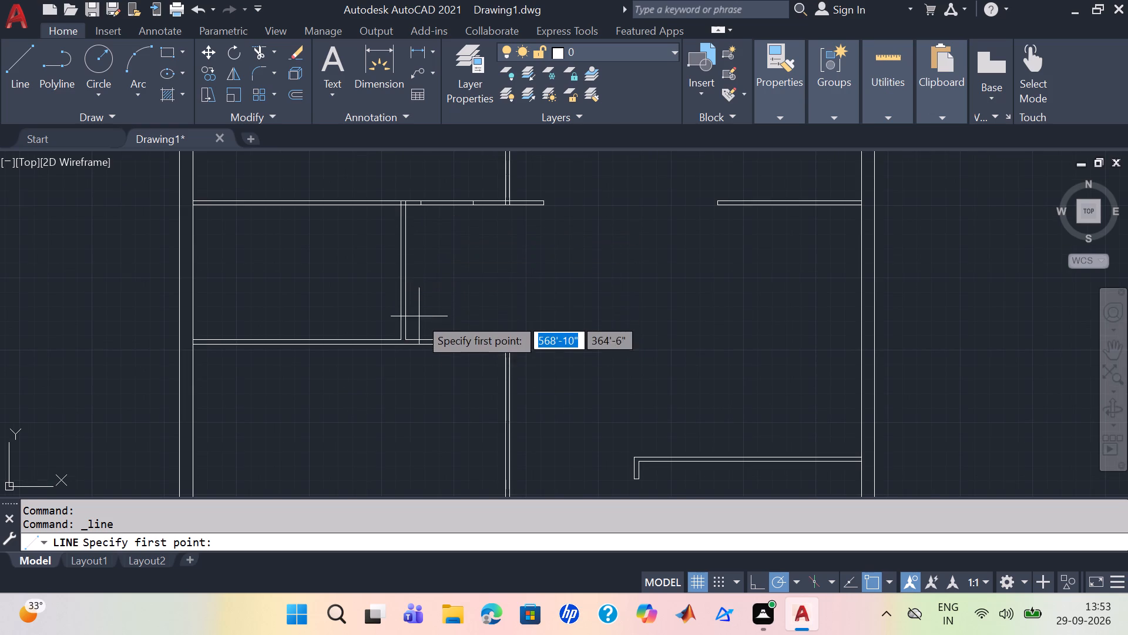
middle_click_drag(419, 287, 432, 339)
scroll(429, 340, "up", 2)
scroll(437, 337, "down", 1)
middle_click_drag(437, 337, 429, 337)
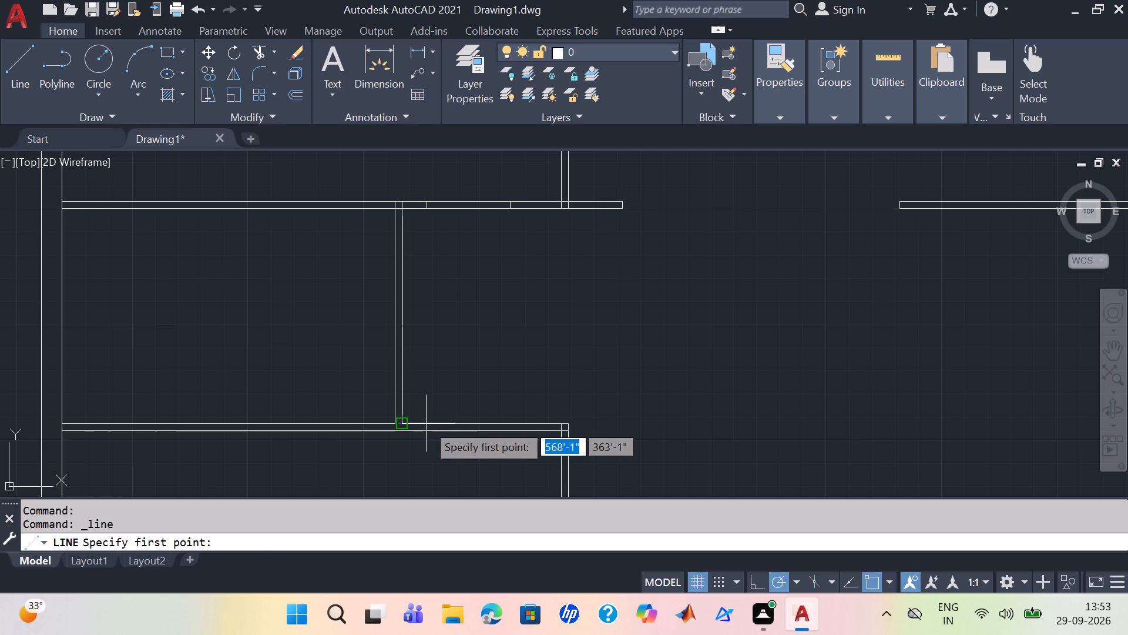
double_click(426, 423)
double_click(426, 423)
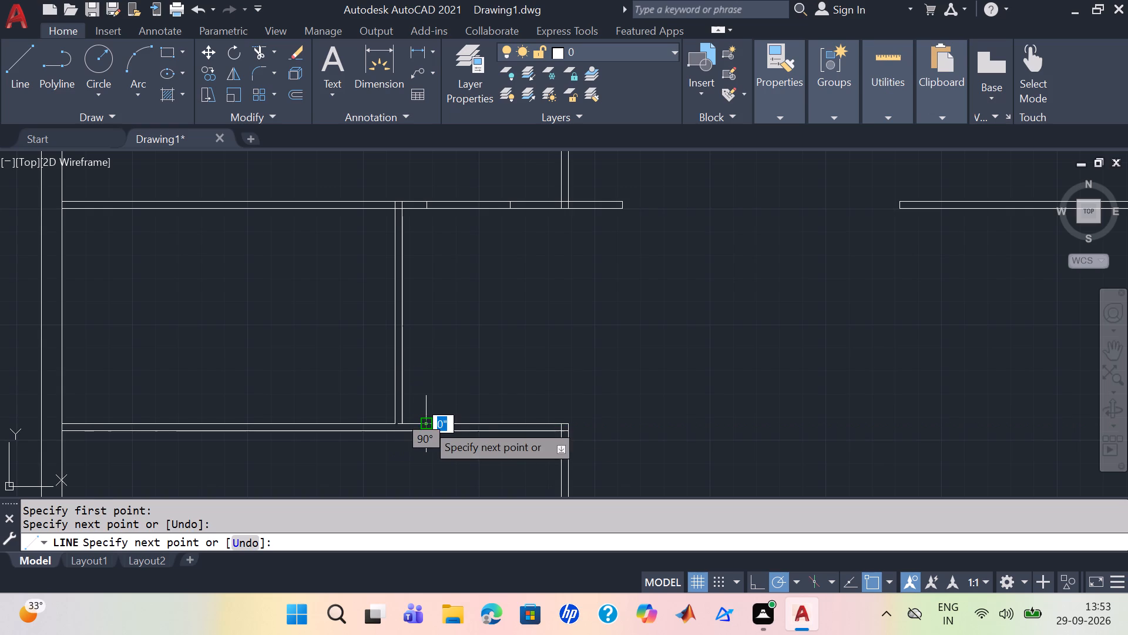
double_click(429, 433)
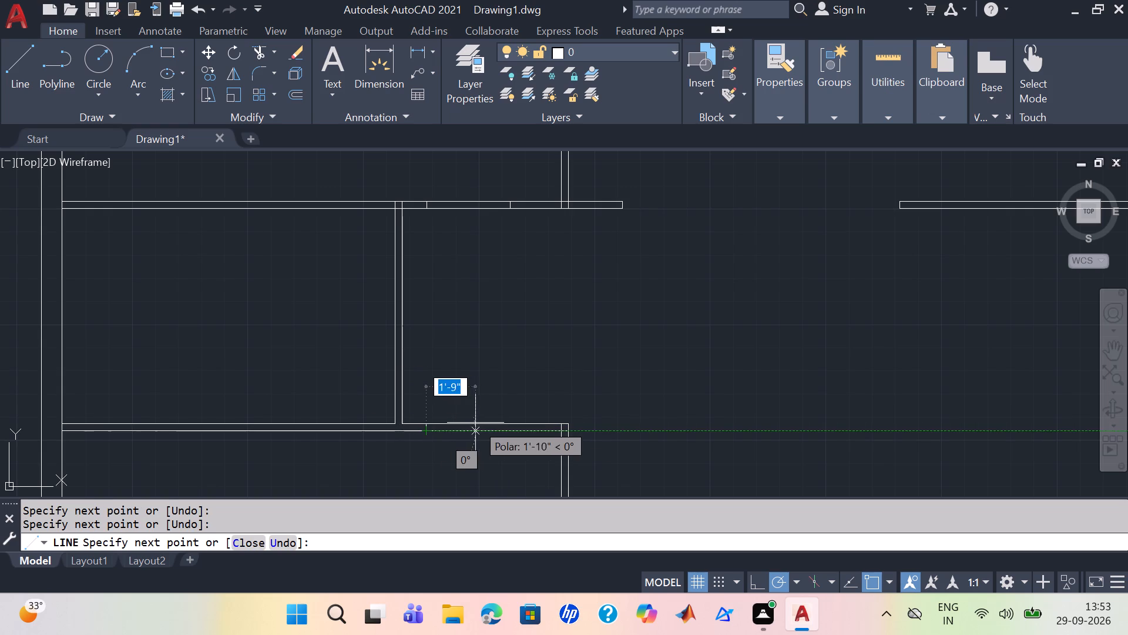
key("Escape")
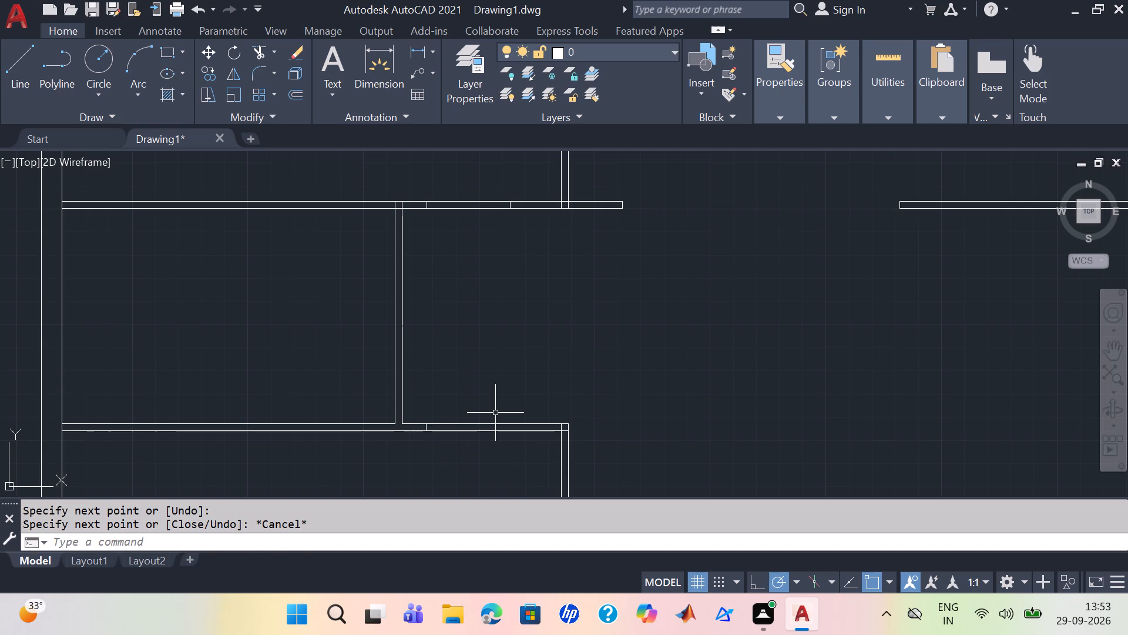
Offset the short line across the southern partition 3' to the east.
key("o")
key("Return")
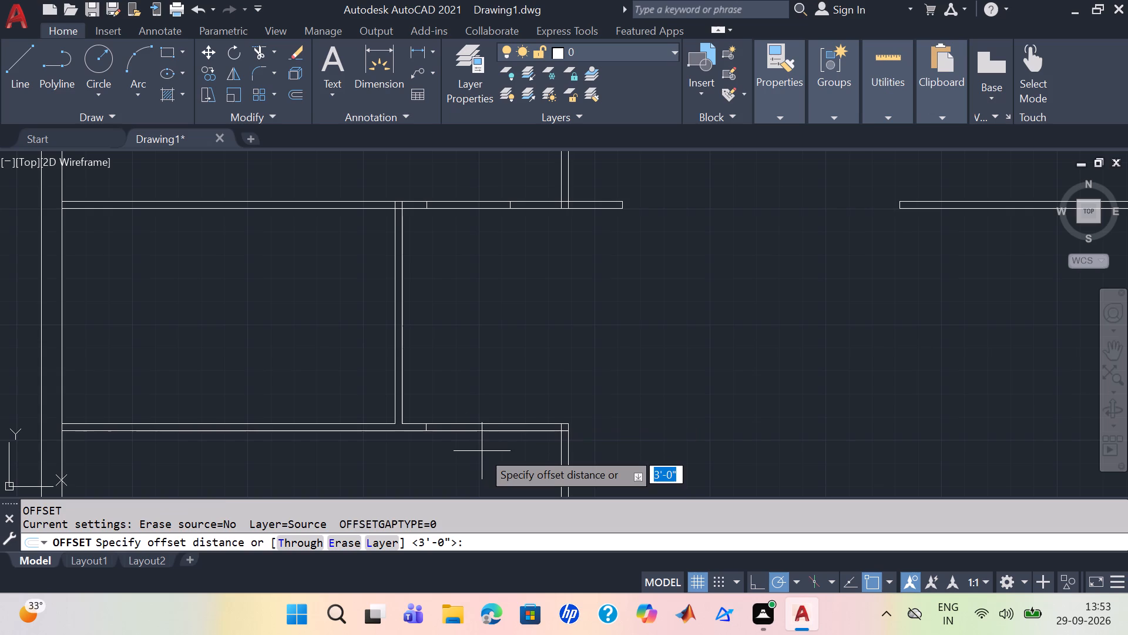
key("Return")
scroll(434, 456, "up", 2)
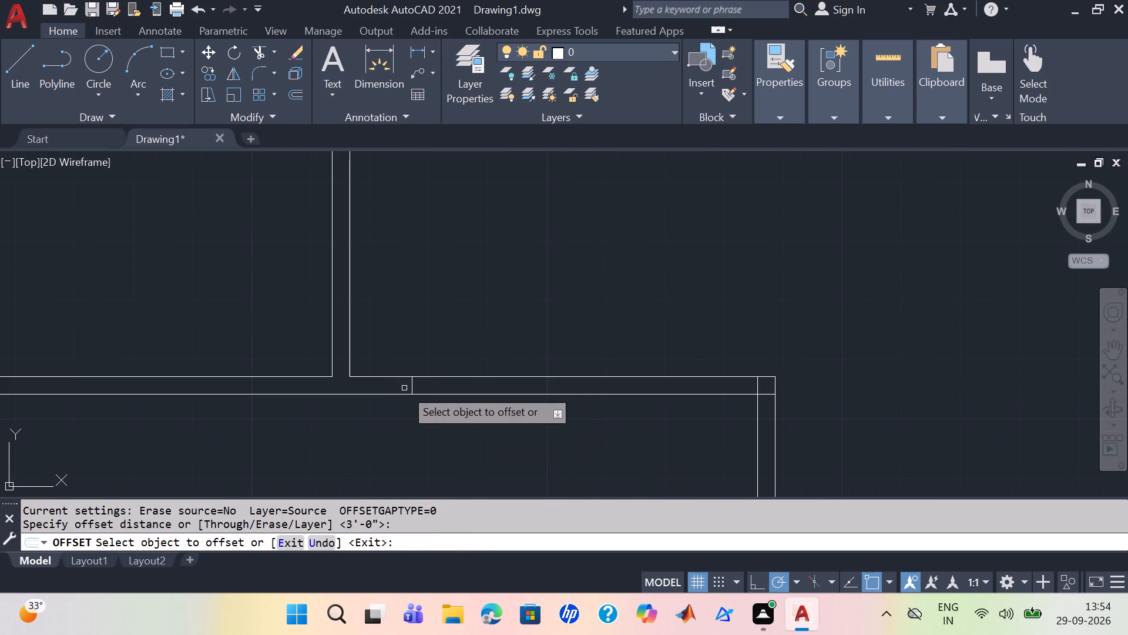
left_click(414, 387)
left_click(602, 398)
scroll(638, 470, "down", 2)
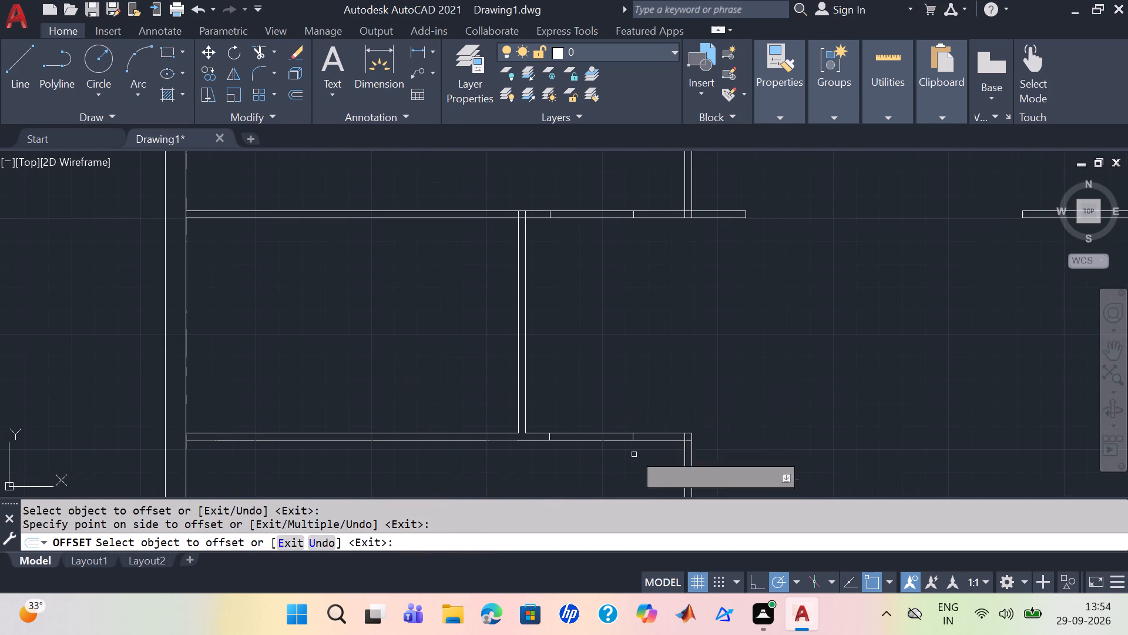
Trim both faces of the northern and southern partitions between their short lines to form two aligned openings.
scroll(680, 357, "down", 1)
middle_click_drag(680, 357, 560, 357)
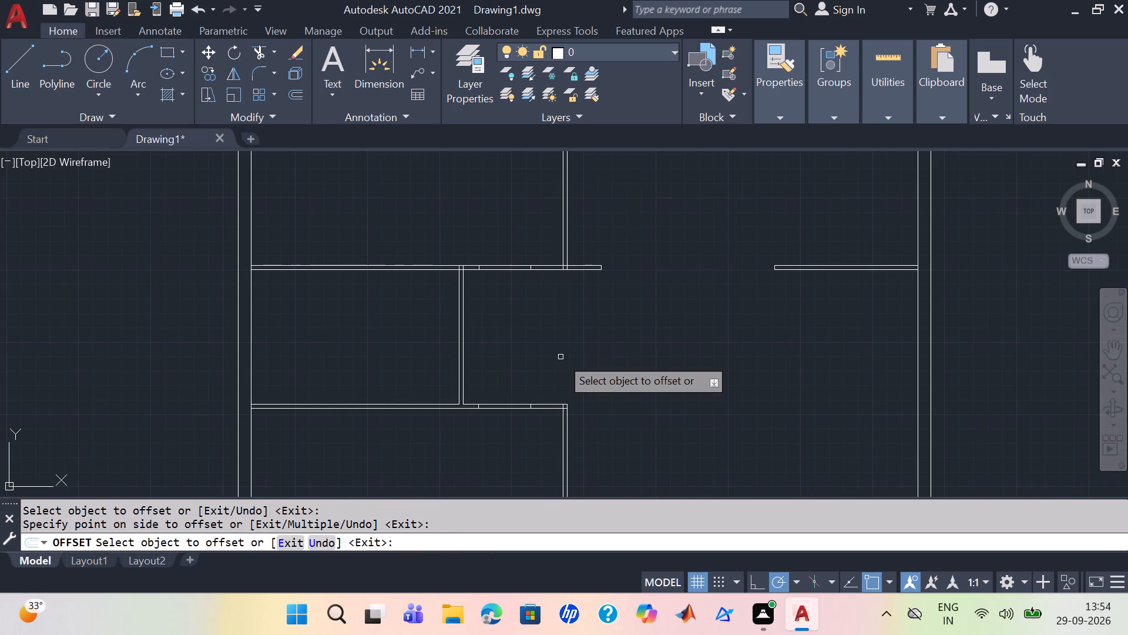
scroll(560, 357, "up", 2)
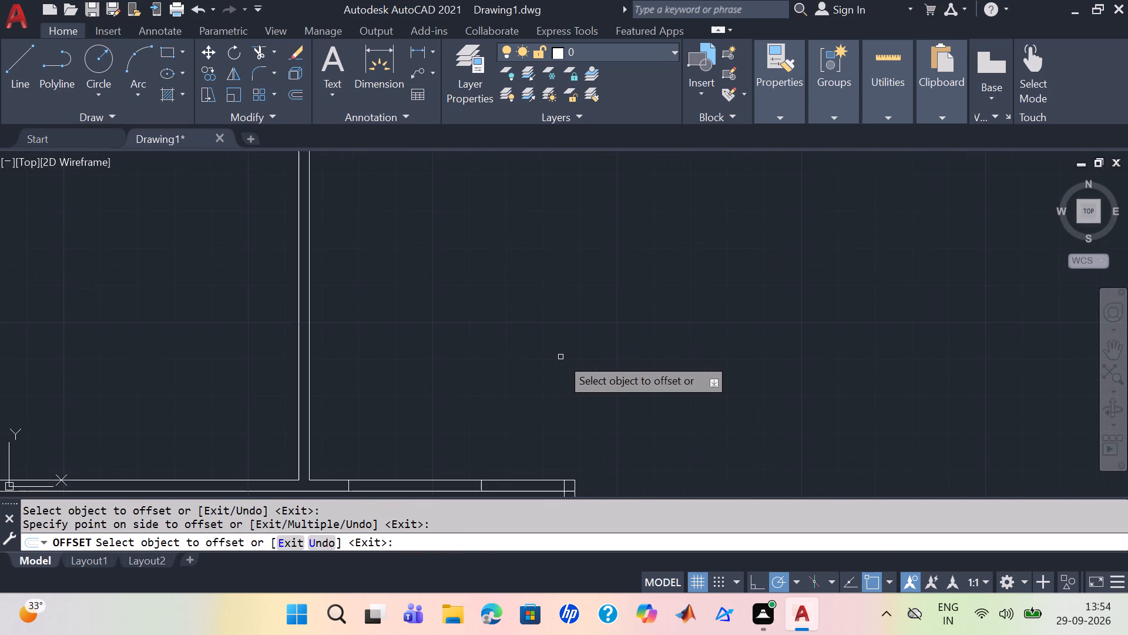
scroll(560, 357, "down", 1)
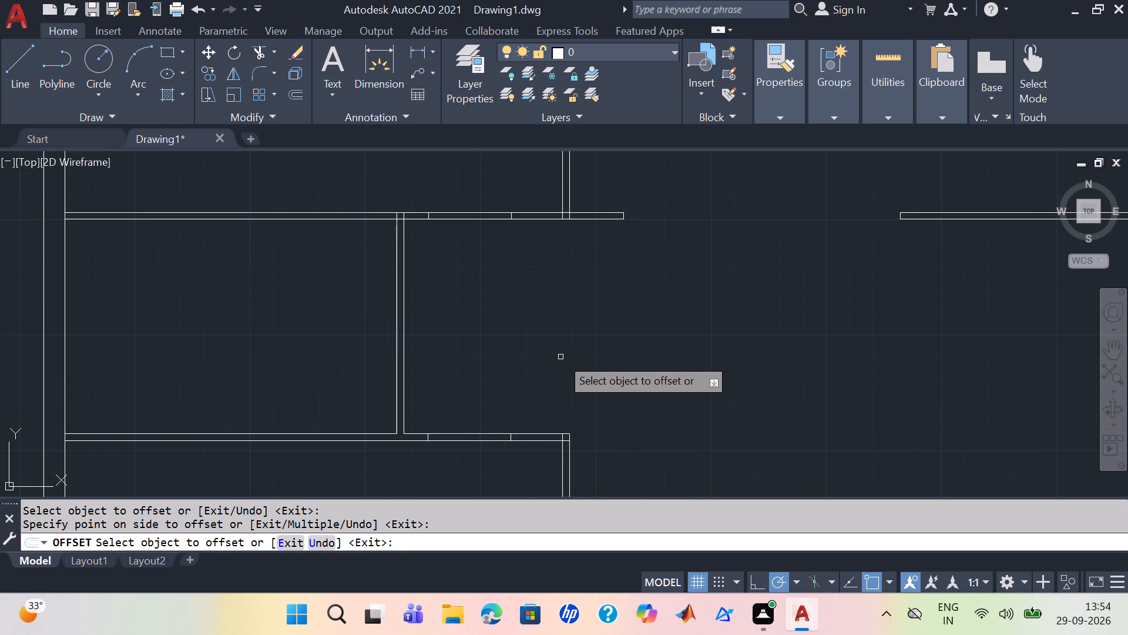
scroll(560, 357, "down", 1)
middle_click(560, 357)
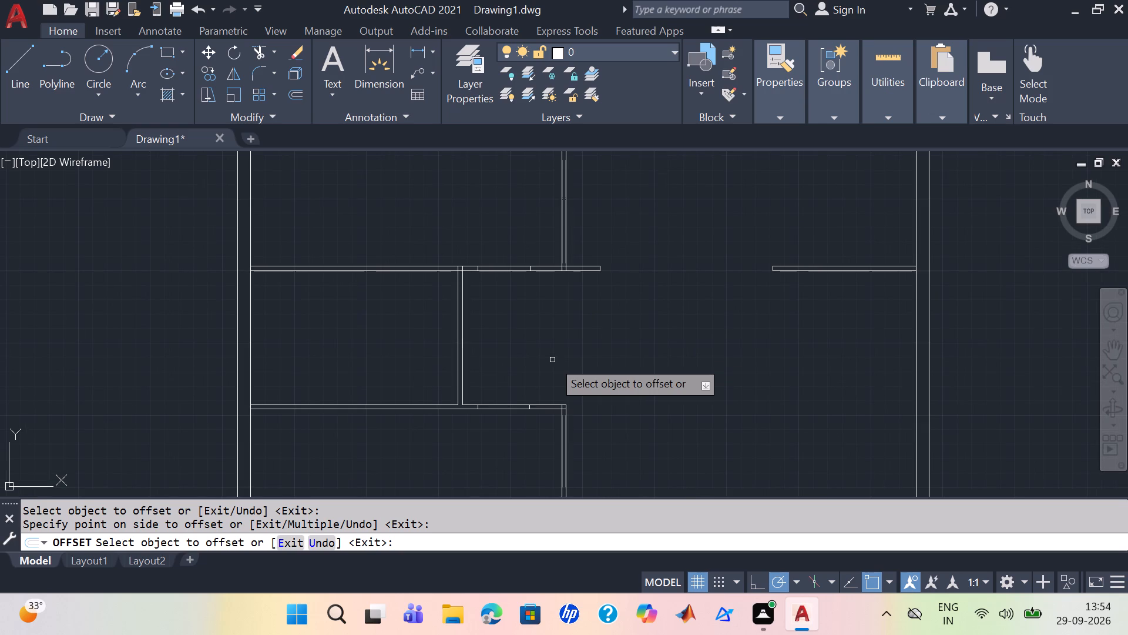
type("tr")
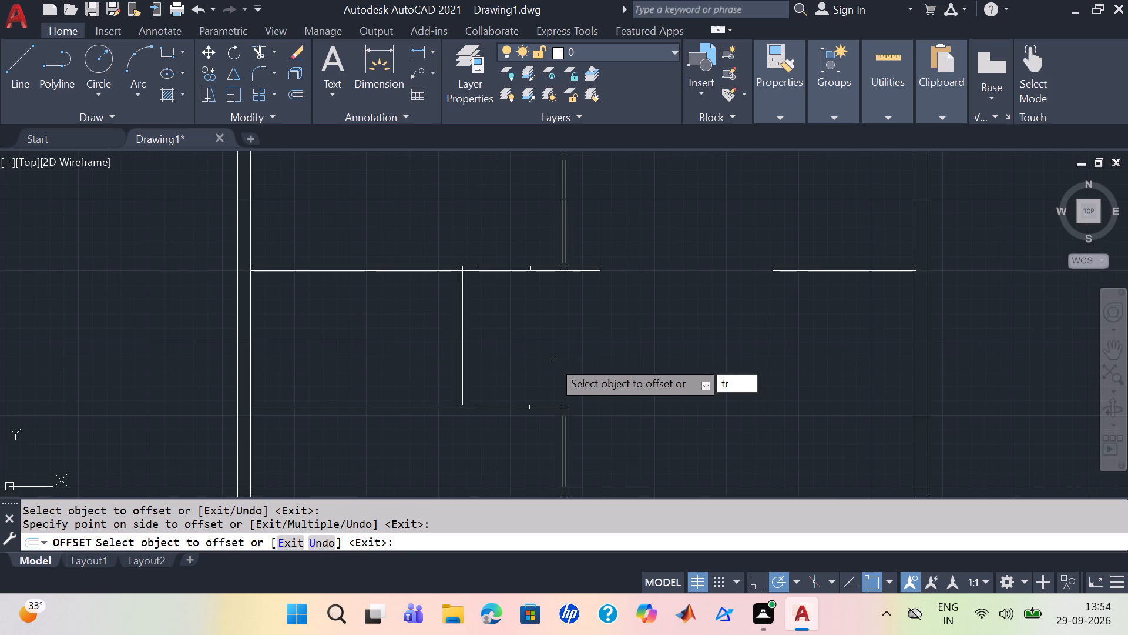
key("Escape")
key("Escape")
type("tr")
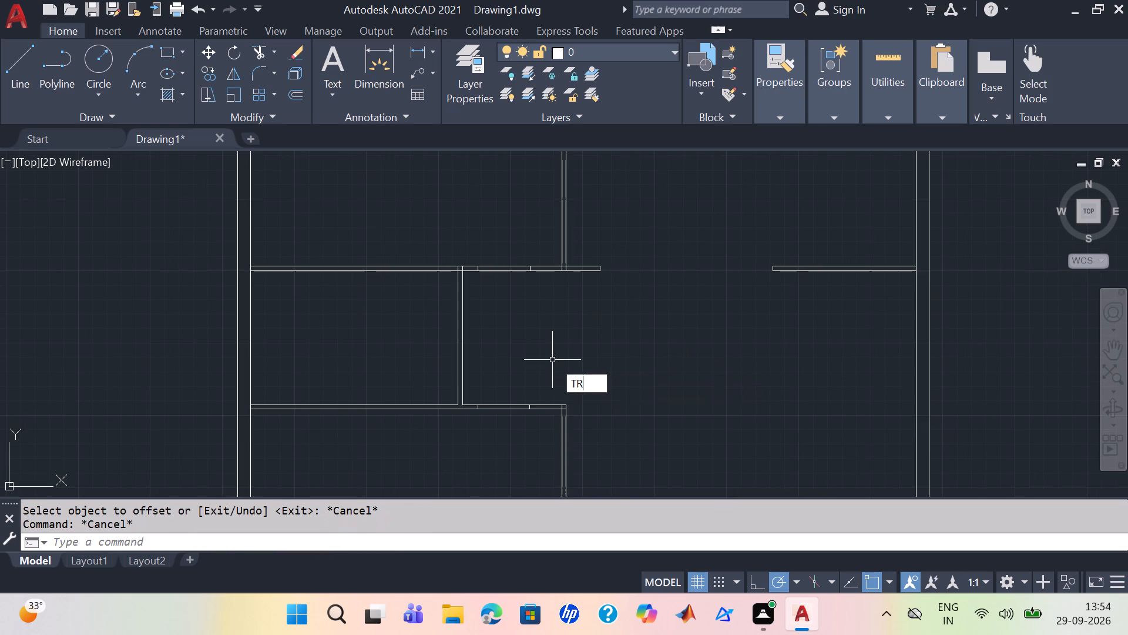
key("Return")
left_click_drag(511, 445, 502, 252)
Trim the overlapping lines where the partition from the north meets the northern partition, leaving a clean T-junction.
scroll(494, 350, "down", 2)
scroll(545, 340, "up", 5)
middle_click_drag(540, 318, 575, 469)
middle_click_drag(488, 223, 488, 245)
left_click_drag(488, 246, 486, 268)
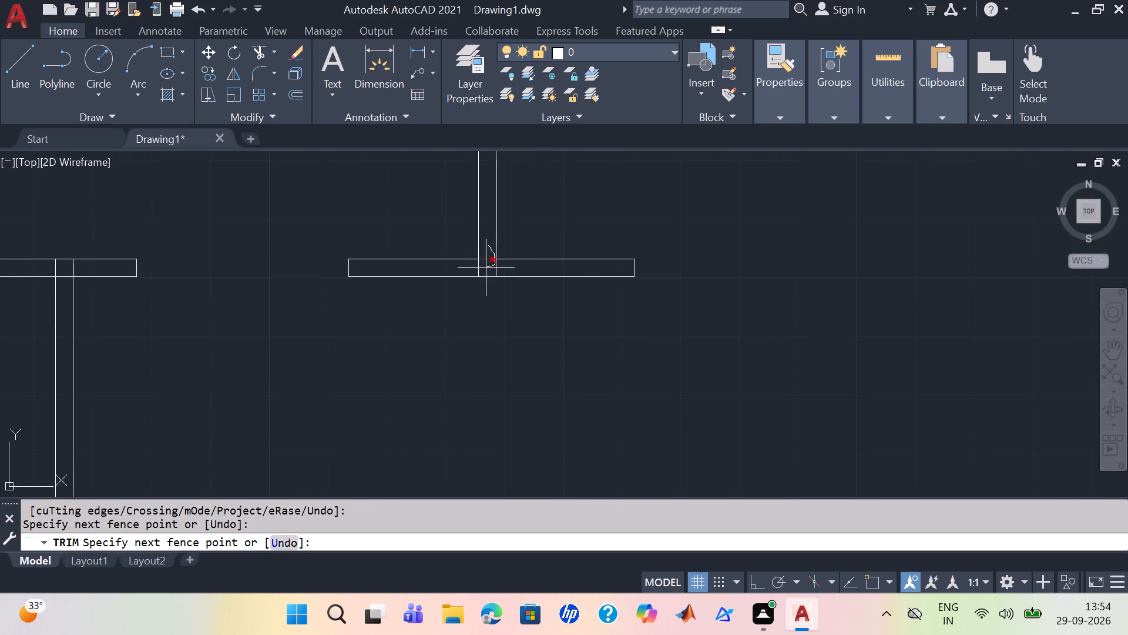
left_click_drag(486, 268, 474, 269)
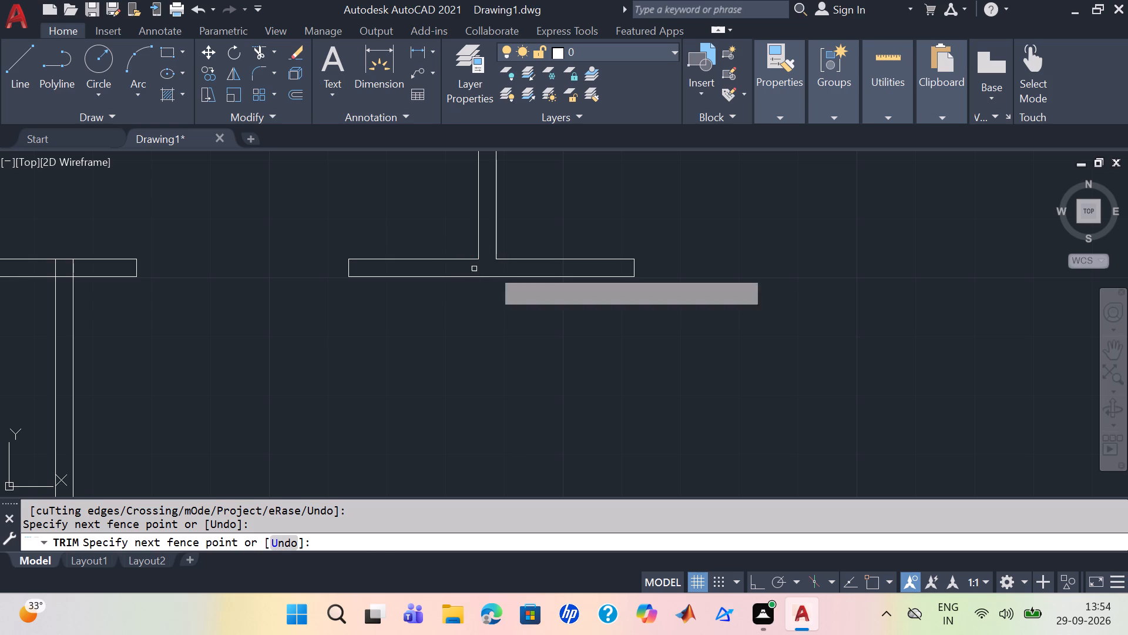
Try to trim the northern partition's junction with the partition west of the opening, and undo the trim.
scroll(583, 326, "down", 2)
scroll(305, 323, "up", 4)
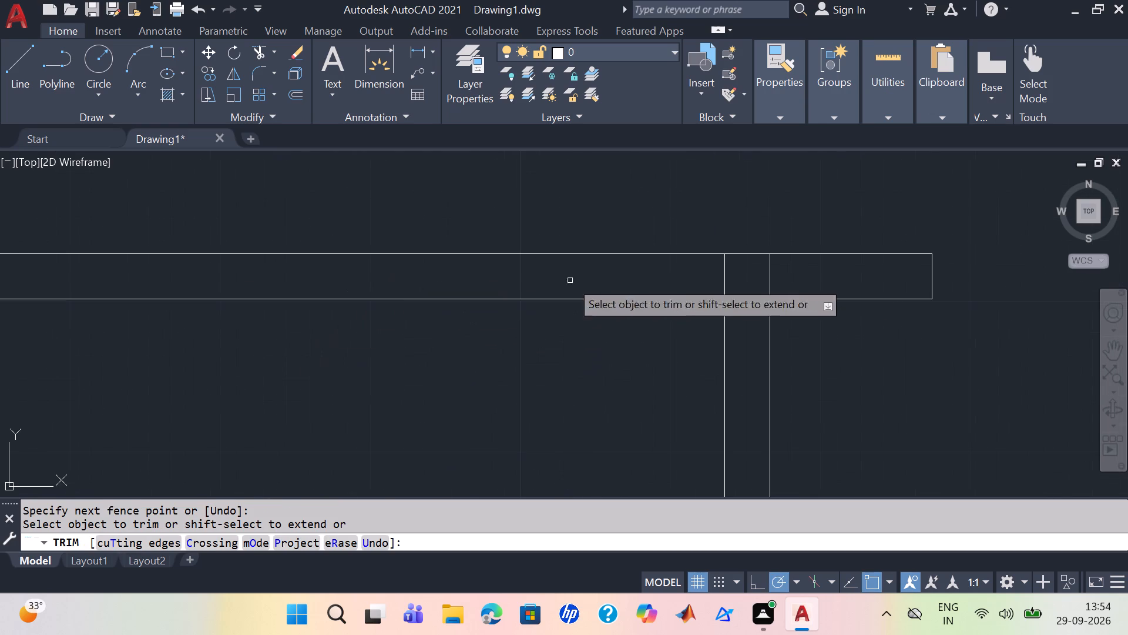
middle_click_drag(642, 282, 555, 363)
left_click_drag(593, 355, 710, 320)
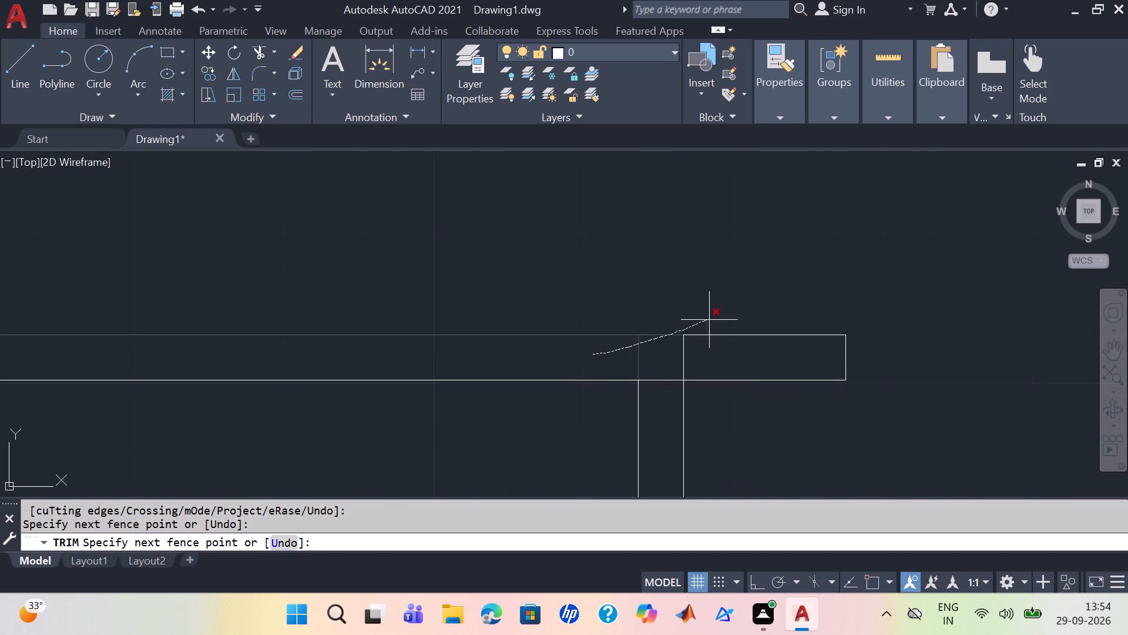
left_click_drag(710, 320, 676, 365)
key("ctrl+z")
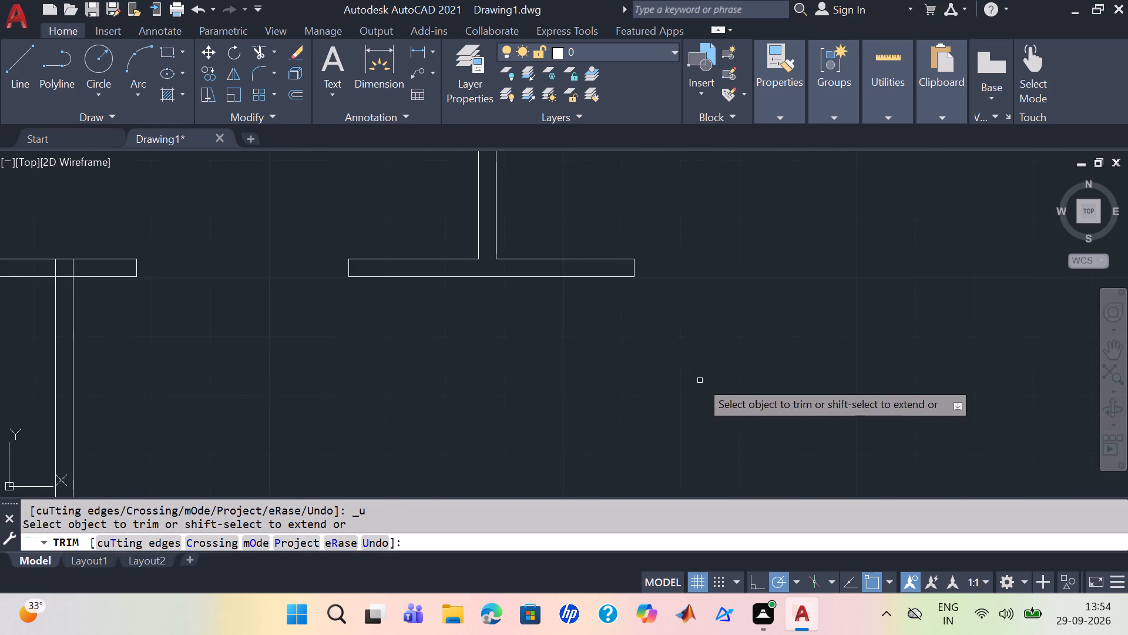
Trim the overlapping lines where the partition west of the openings meets the northern partition, leaving a clean T-junction.
middle_click_drag(158, 377, 476, 397)
scroll(381, 317, "up", 3)
left_click_drag(285, 190, 489, 206)
scroll(572, 240, "down", 4)
scroll(546, 281, "up", 3)
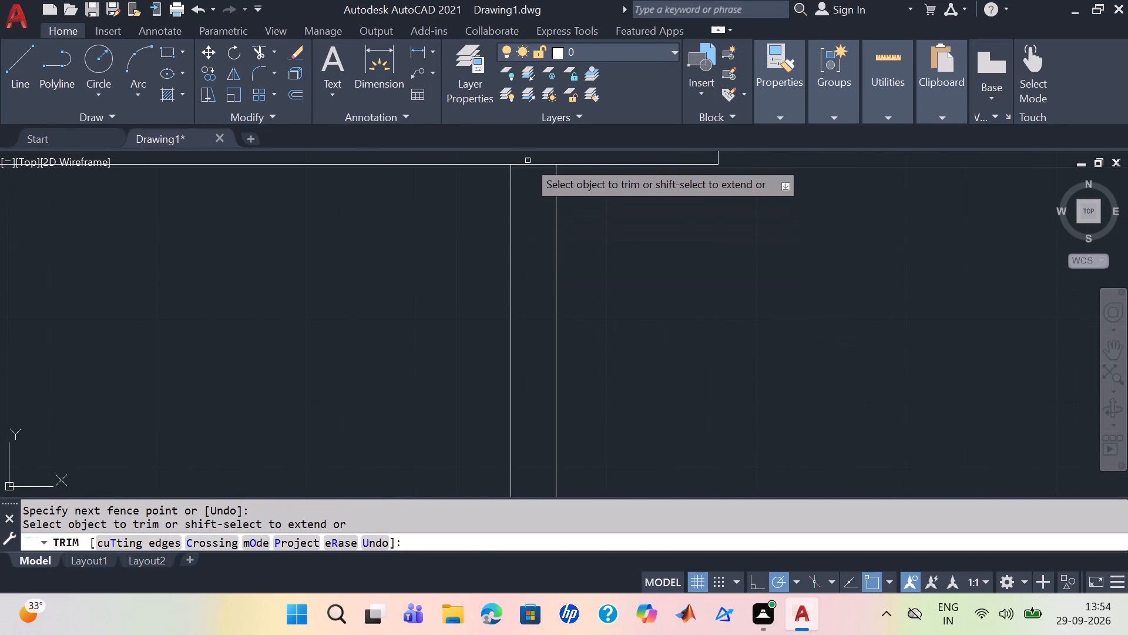
left_click_drag(528, 155, 539, 217)
Trim the west outer wall's inner face between the northern partition's two faces.
scroll(619, 298, "down", 4)
middle_click_drag(641, 316, 502, 220)
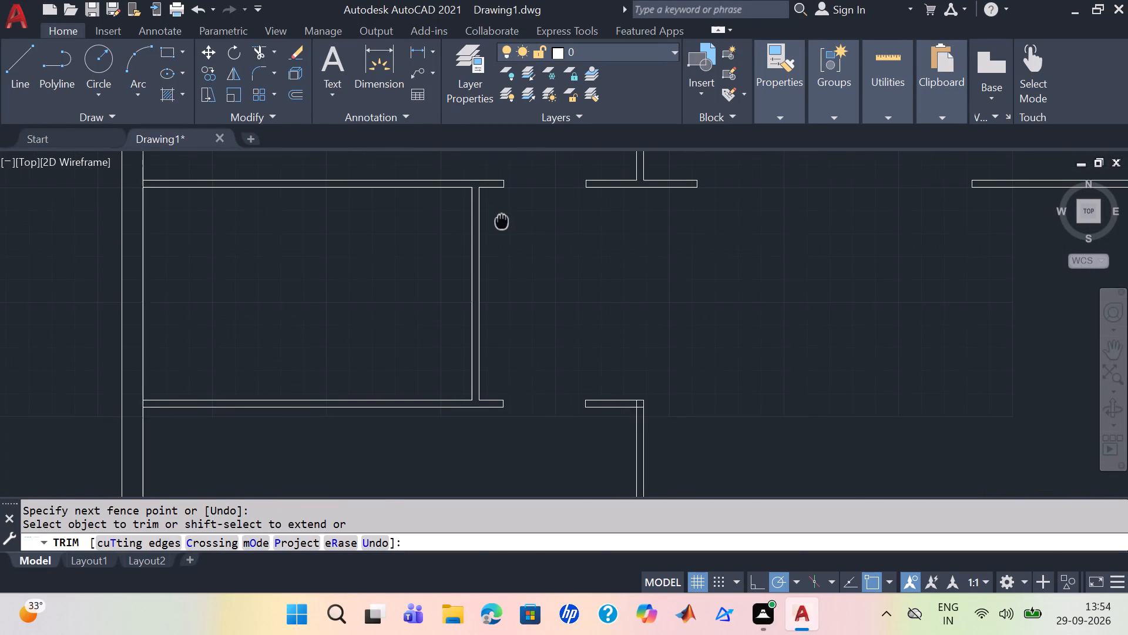
middle_click_drag(502, 220, 503, 220)
middle_click_drag(237, 239, 469, 346)
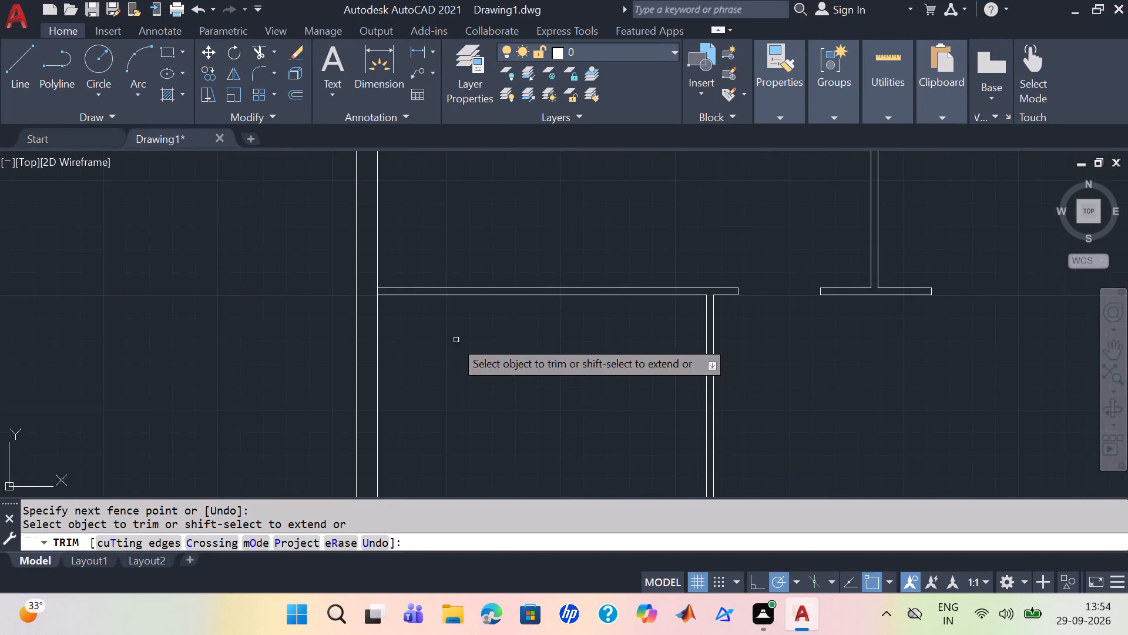
scroll(398, 335, "up", 3)
middle_click_drag(394, 329, 469, 459)
left_click_drag(370, 307, 406, 303)
Trim the north outer wall's inner face between the two faces of the partition dividing the northern rooms.
scroll(494, 355, "down", 3)
middle_click_drag(607, 378, 560, 488)
scroll(551, 417, "down", 1)
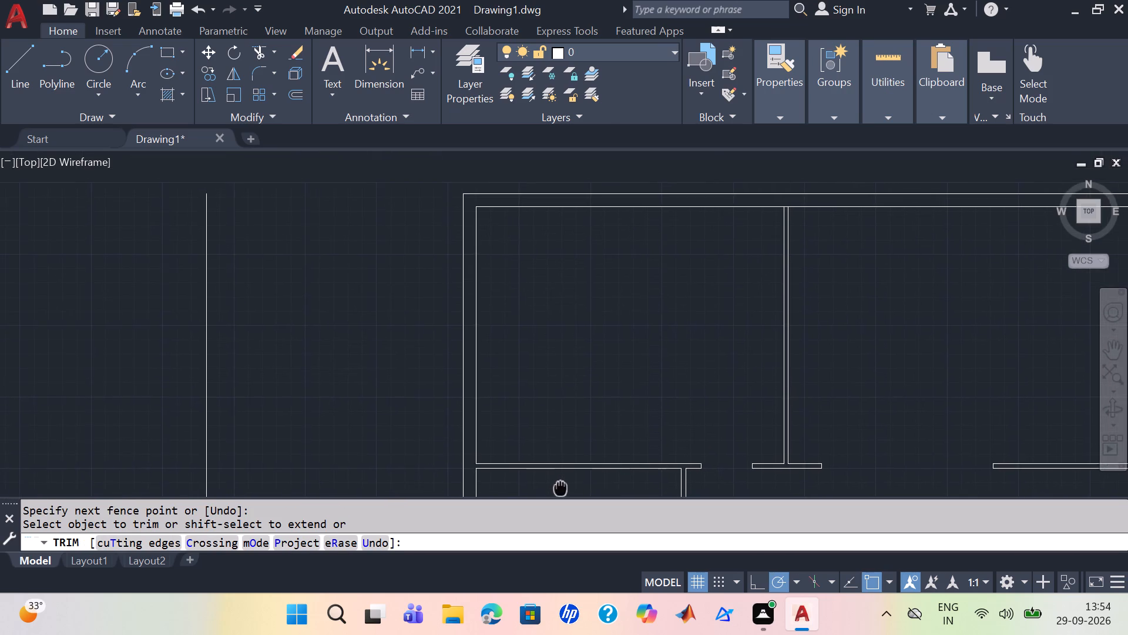
middle_click_drag(560, 488, 394, 553)
scroll(581, 249, "up", 3)
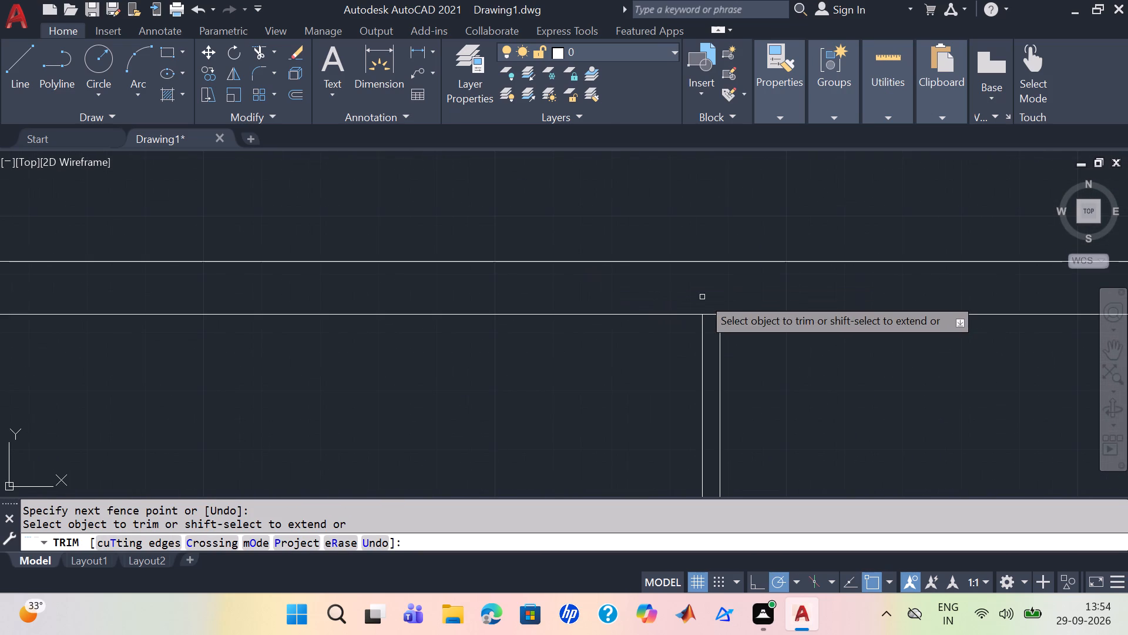
left_click_drag(709, 303, 717, 335)
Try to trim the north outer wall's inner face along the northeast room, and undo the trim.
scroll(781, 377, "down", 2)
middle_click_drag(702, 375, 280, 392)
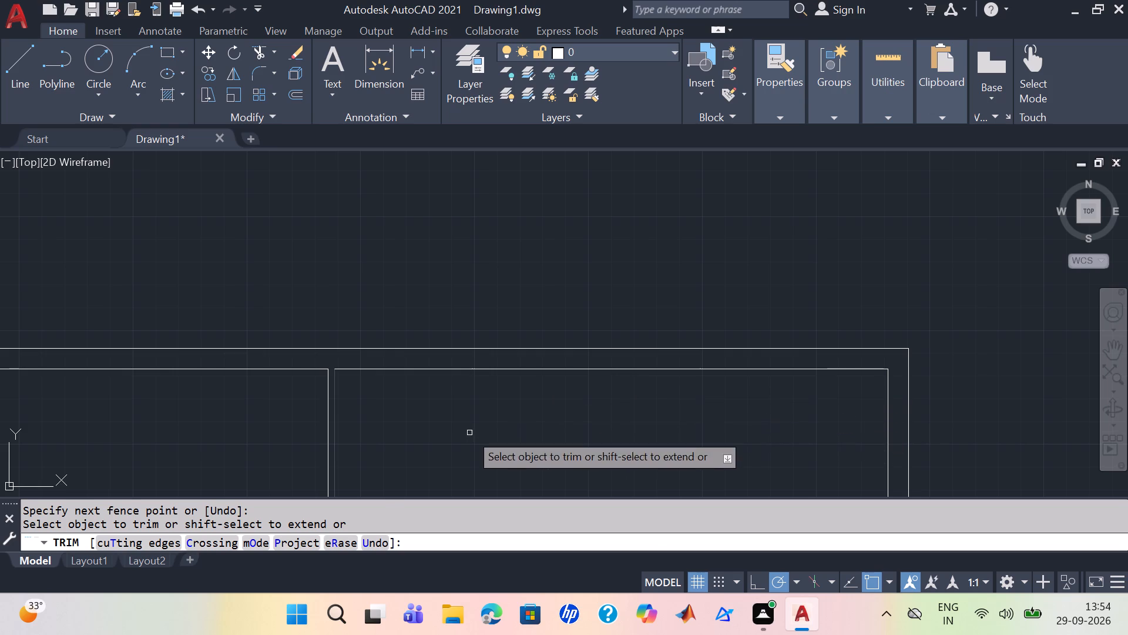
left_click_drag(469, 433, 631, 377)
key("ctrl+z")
Trim the west outer wall's inner face between the two faces of the partition south of the small northwest room.
scroll(577, 422, "down", 1)
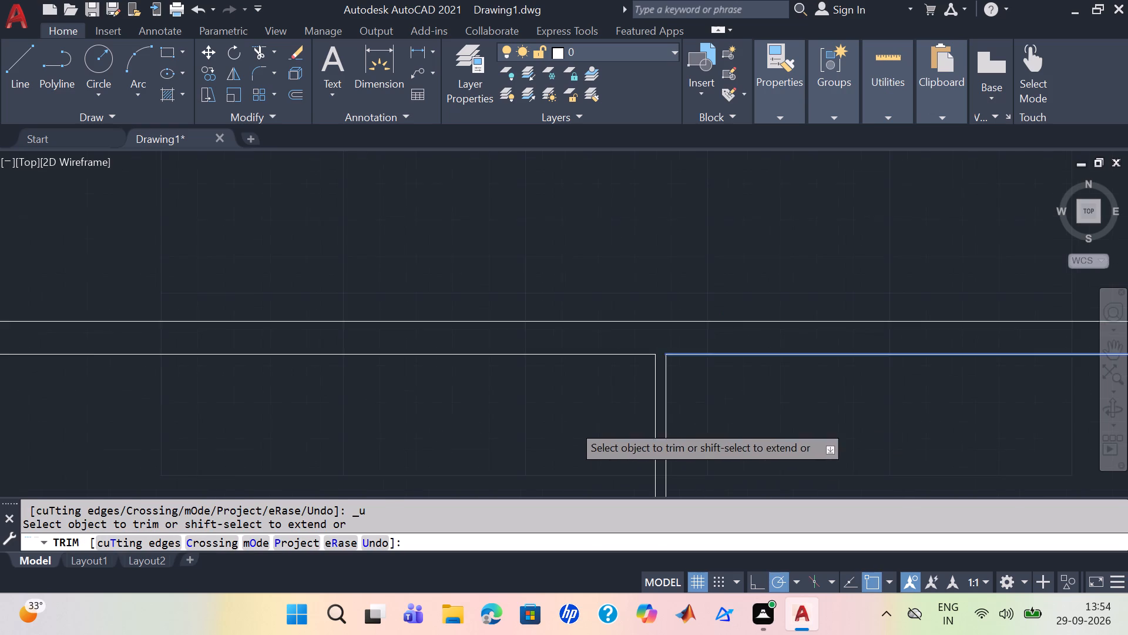
scroll(570, 425, "down", 1)
scroll(523, 415, "up", 2)
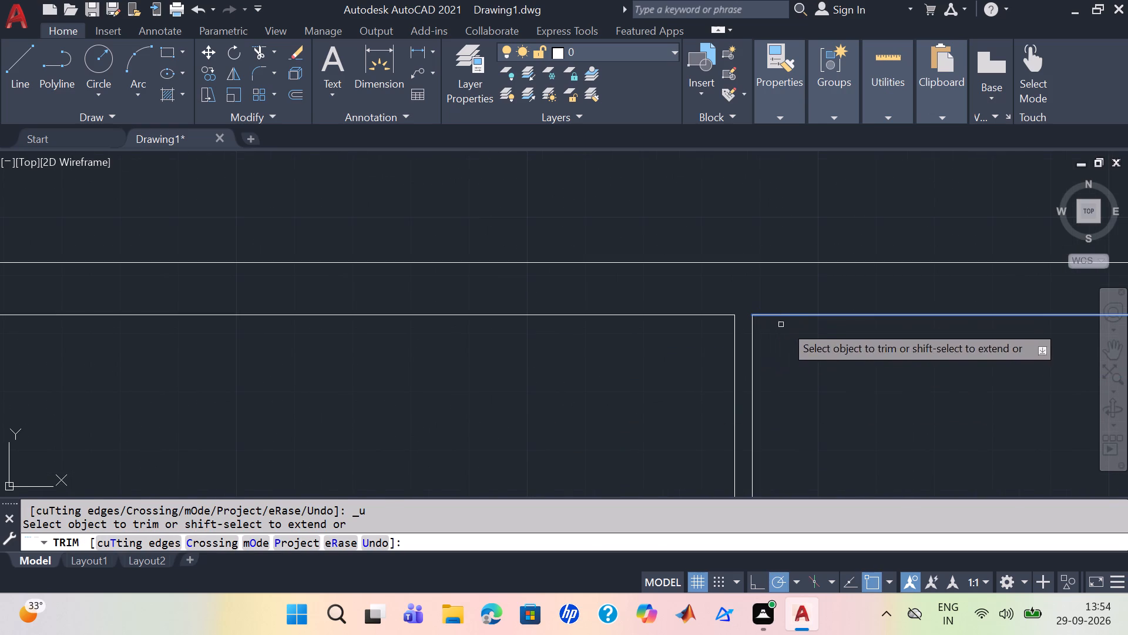
scroll(588, 406, "down", 3)
middle_click_drag(578, 432, 640, 286)
scroll(600, 348, "down", 1)
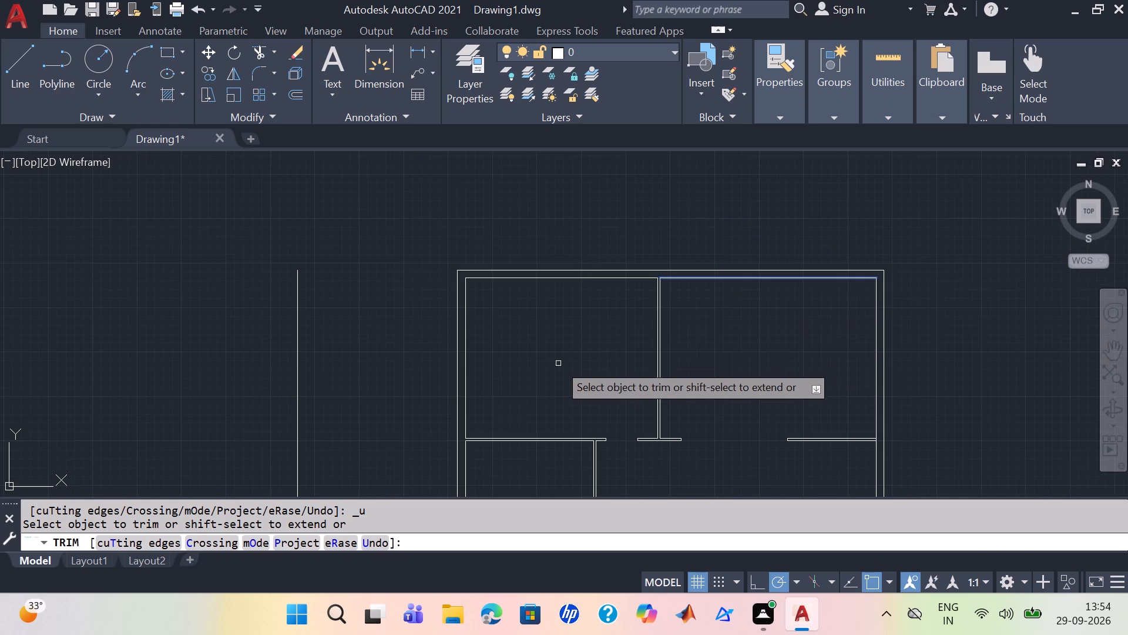
middle_click_drag(513, 383, 569, 178)
scroll(556, 374, "up", 3)
middle_click_drag(374, 239, 375, 243)
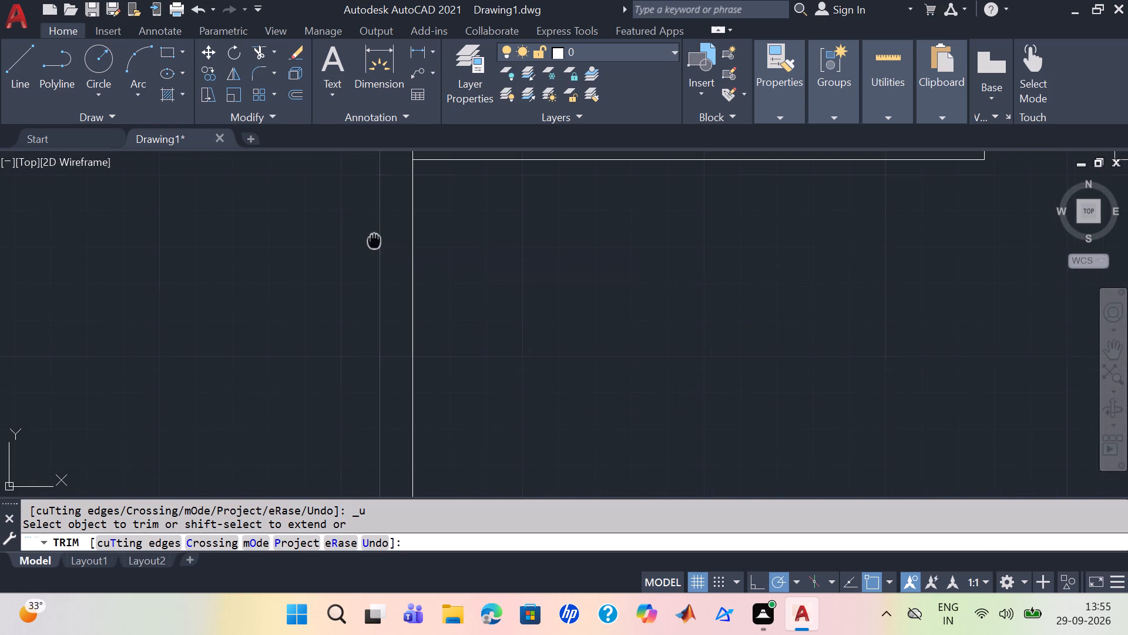
middle_click_drag(375, 243, 513, 400)
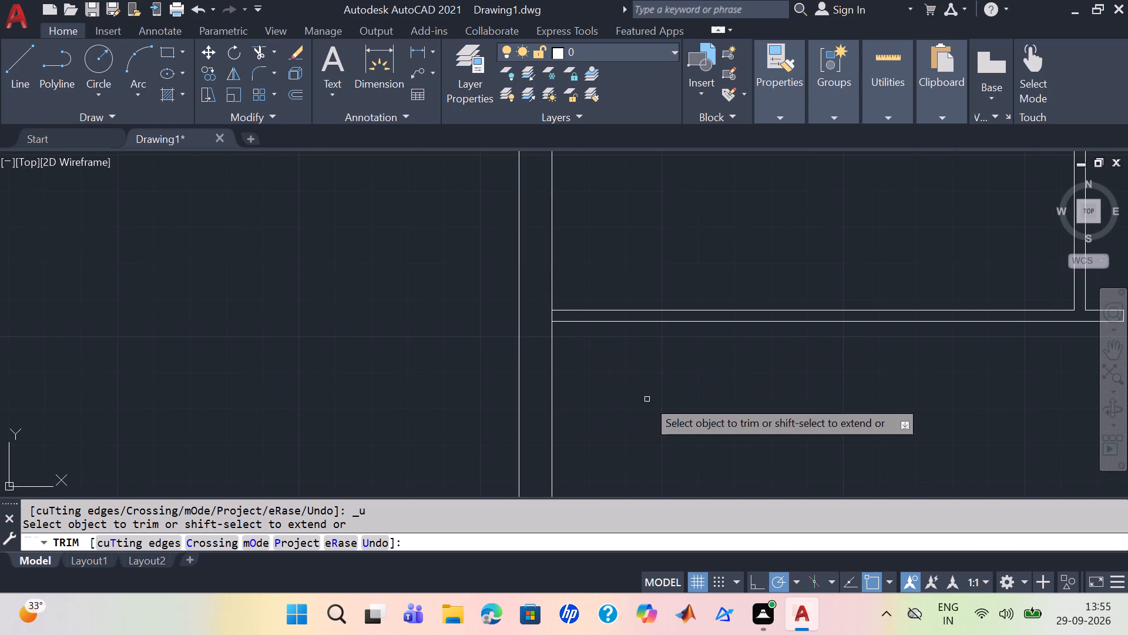
scroll(526, 340, "up", 2)
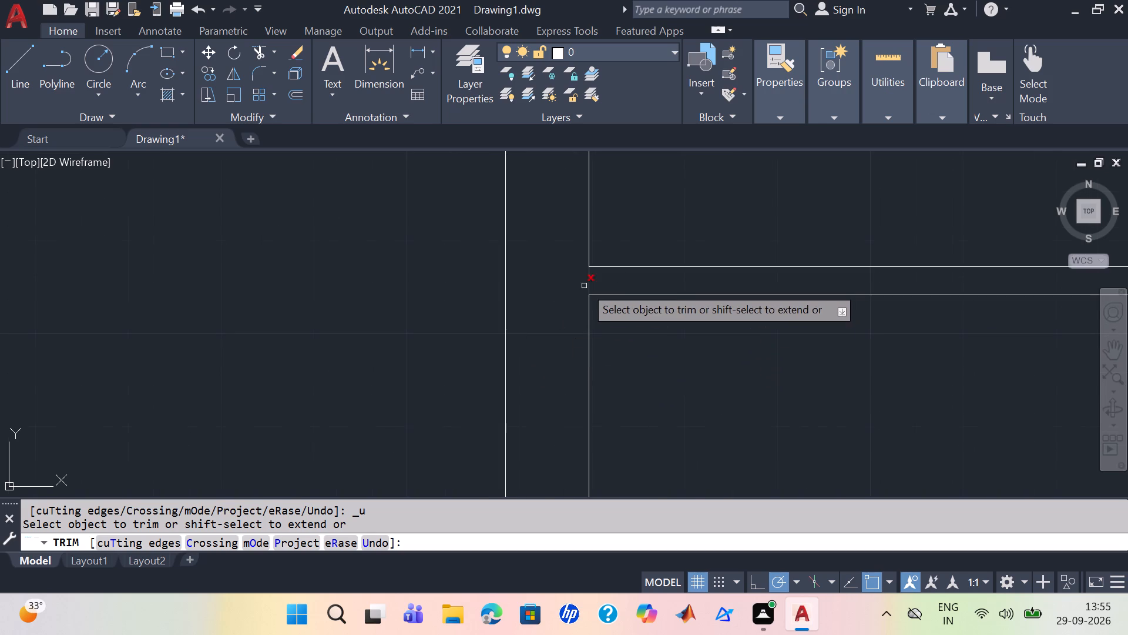
left_click_drag(576, 286, 622, 282)
scroll(625, 280, "down", 5)
Trim the west outer wall's inner face between the two faces of the southernmost horizontal partition.
scroll(649, 190, "up", 3)
scroll(639, 215, "down", 5)
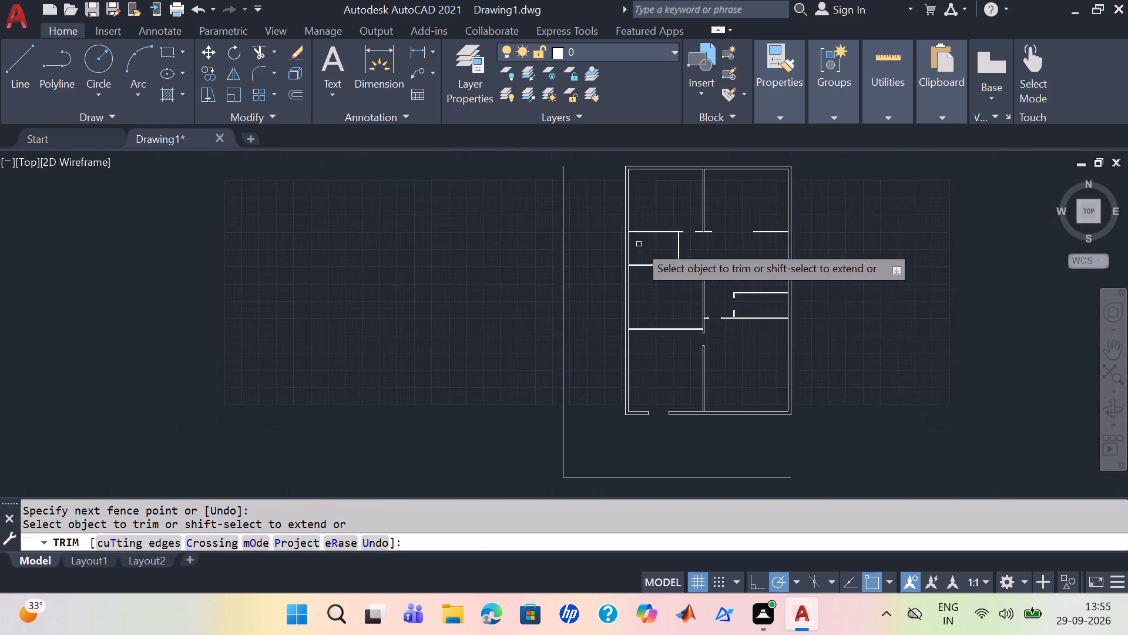
scroll(654, 383, "up", 2)
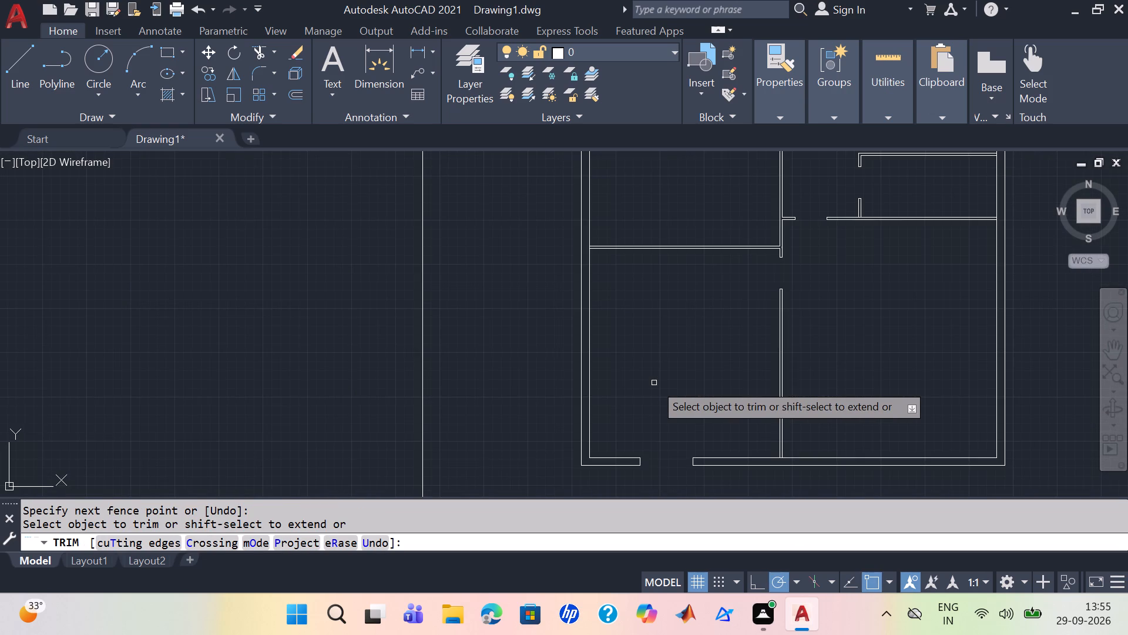
scroll(643, 360, "up", 1)
middle_click_drag(612, 327, 724, 433)
scroll(724, 433, "up", 3)
middle_click_drag(667, 357, 780, 537)
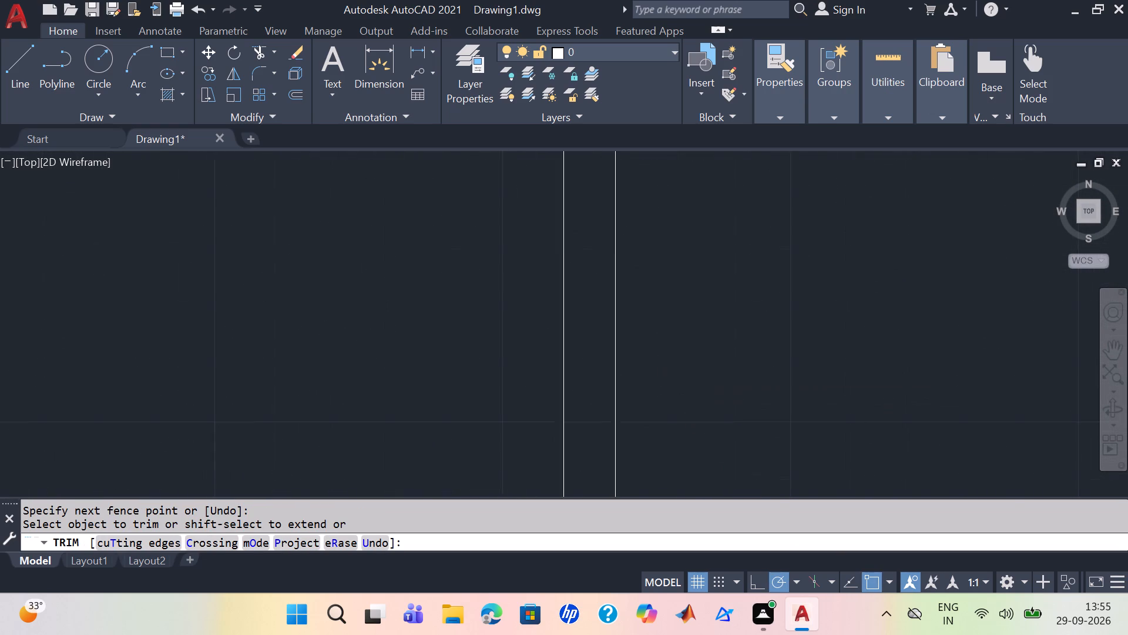
middle_click_drag(780, 537, 785, 540)
scroll(785, 540, "down", 3)
scroll(698, 337, "down", 4)
scroll(703, 345, "up", 3)
middle_click_drag(703, 343, 744, 430)
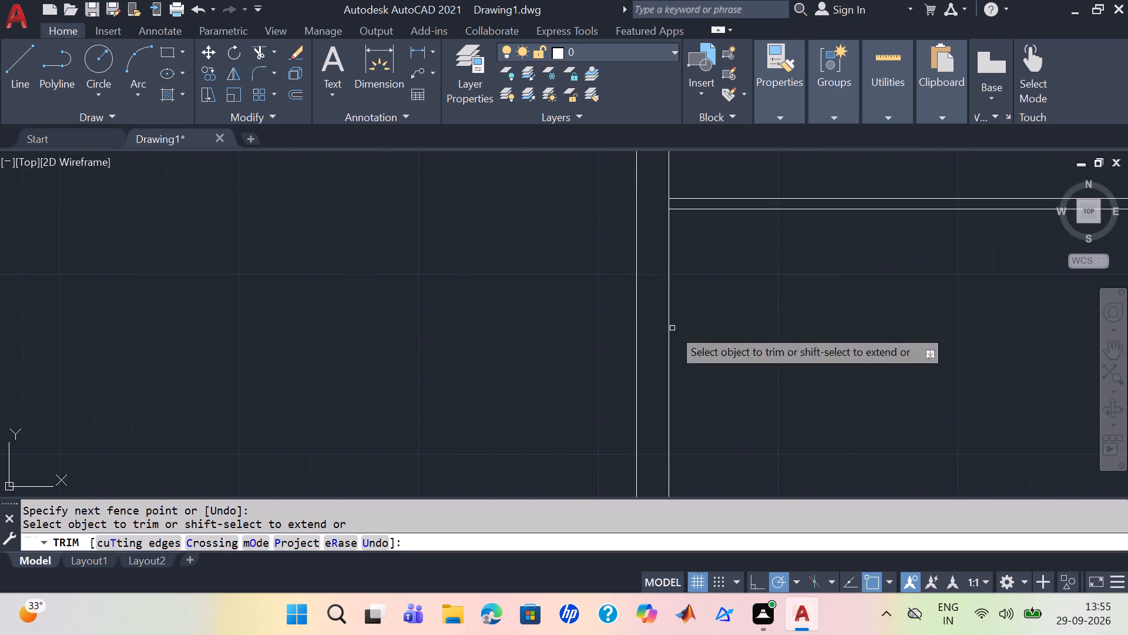
scroll(646, 191, "up", 2)
left_click_drag(680, 225, 728, 229)
scroll(800, 330, "down", 3)
Trim the north face of the small eastern room's south partition where its west stub wall meets it, leaving a clean T-junction.
middle_click_drag(845, 319, 842, 319)
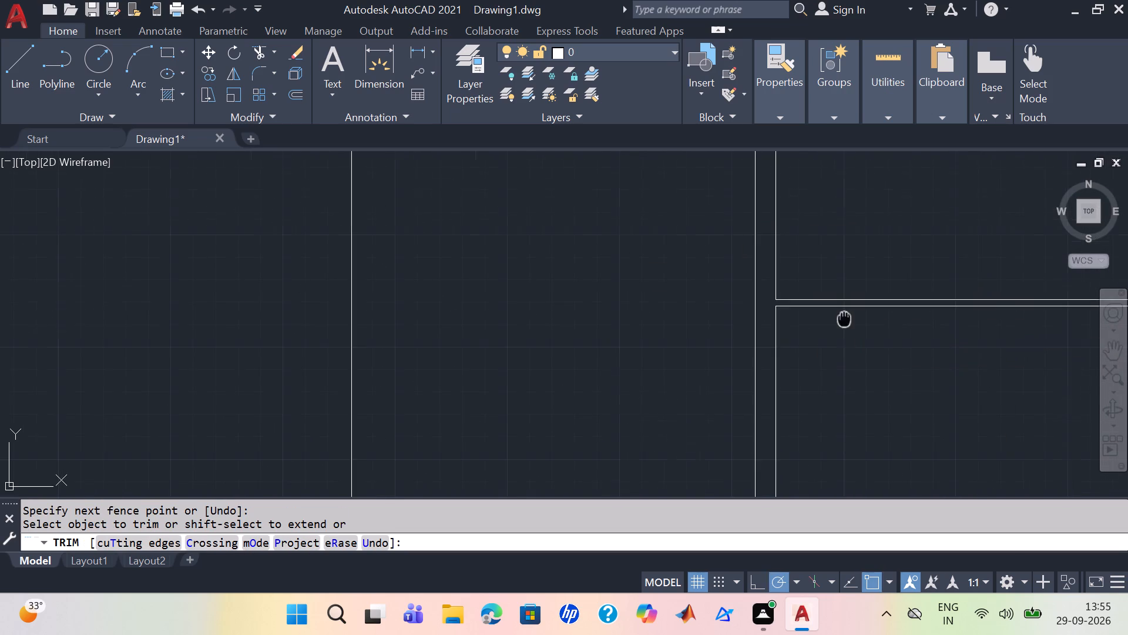
middle_click_drag(842, 319, 503, 330)
scroll(677, 401, "down", 2)
middle_click_drag(670, 383, 578, 377)
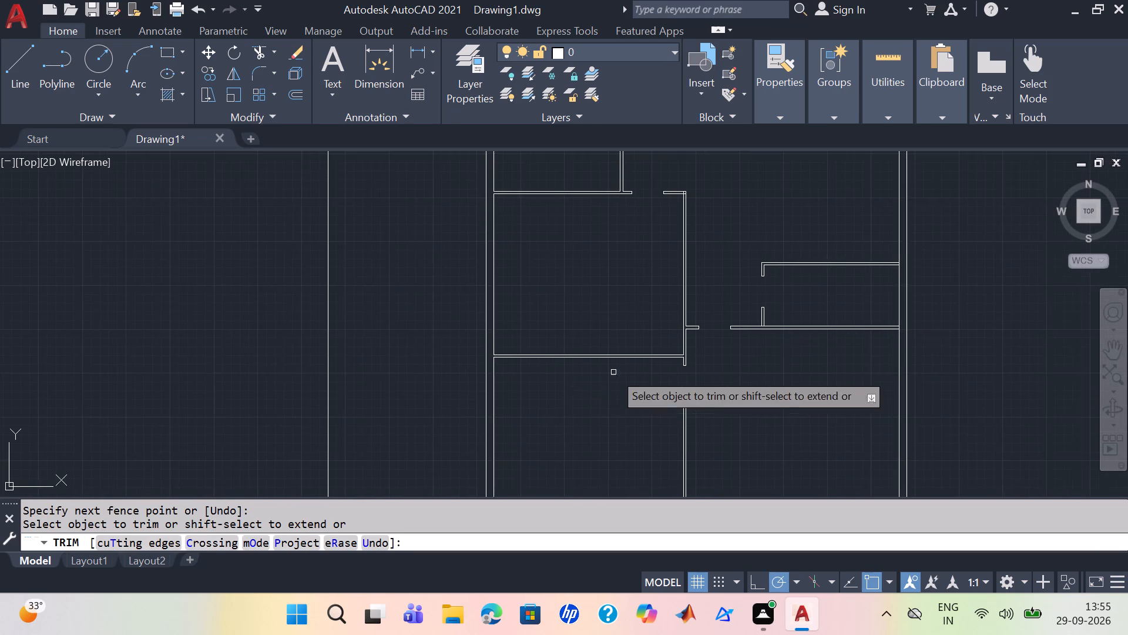
scroll(741, 358, "up", 3)
middle_click_drag(796, 333, 679, 490)
scroll(690, 427, "up", 2)
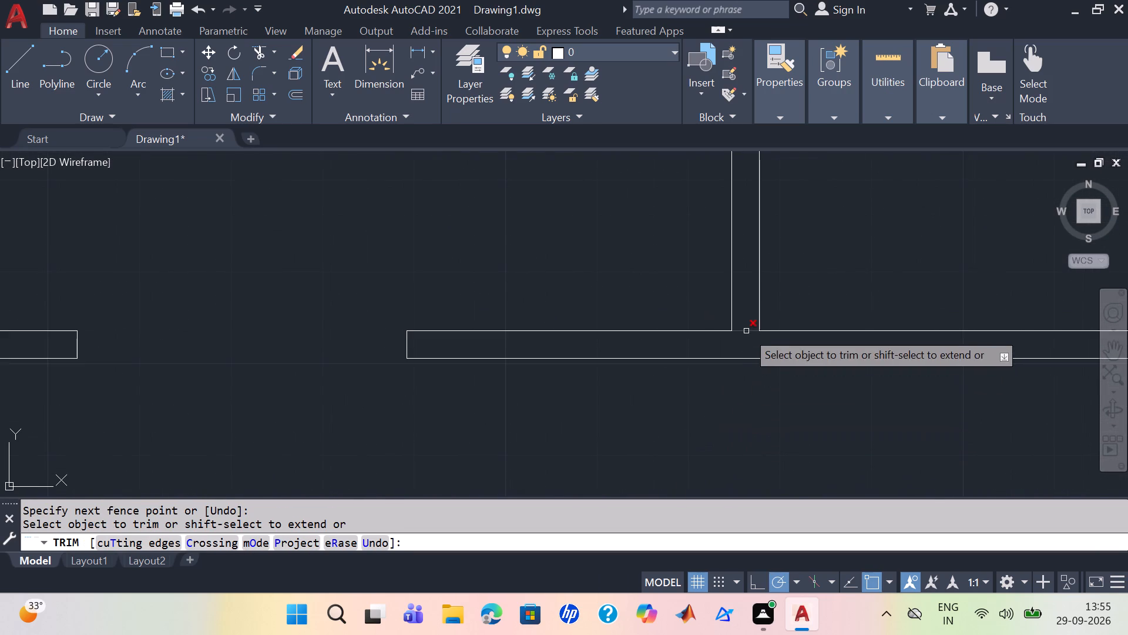
left_click_drag(743, 339, 741, 316)
scroll(746, 330, "down", 4)
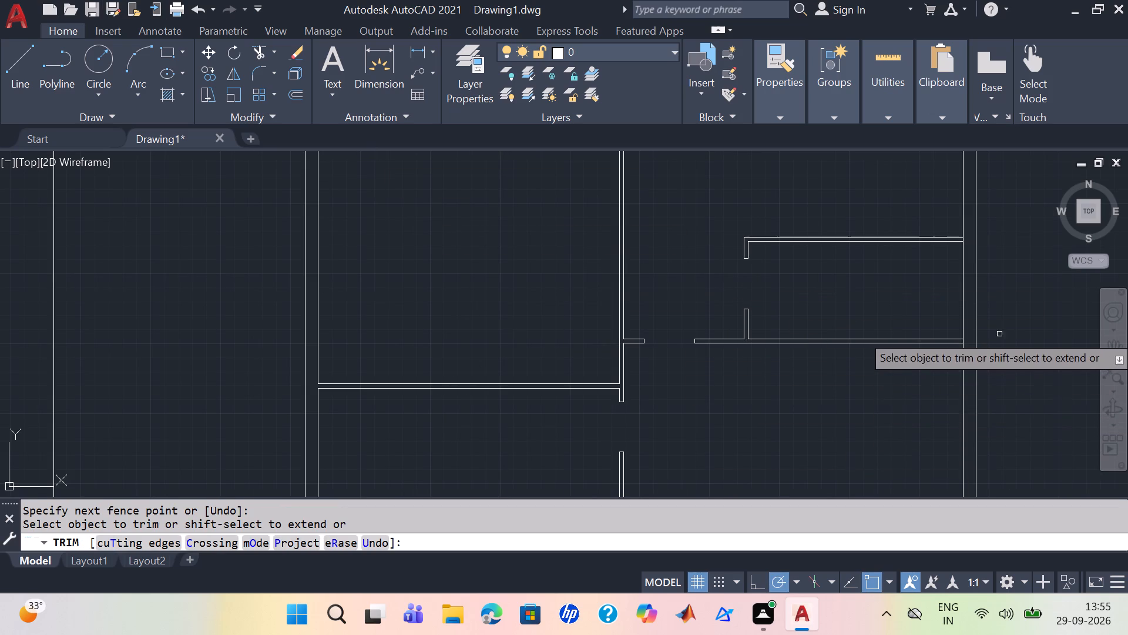
Trim the east outer wall's inner face between the two faces of the small eastern room's north partition.
scroll(912, 330, "up", 1)
middle_click_drag(916, 311, 666, 420)
scroll(826, 335, "up", 2)
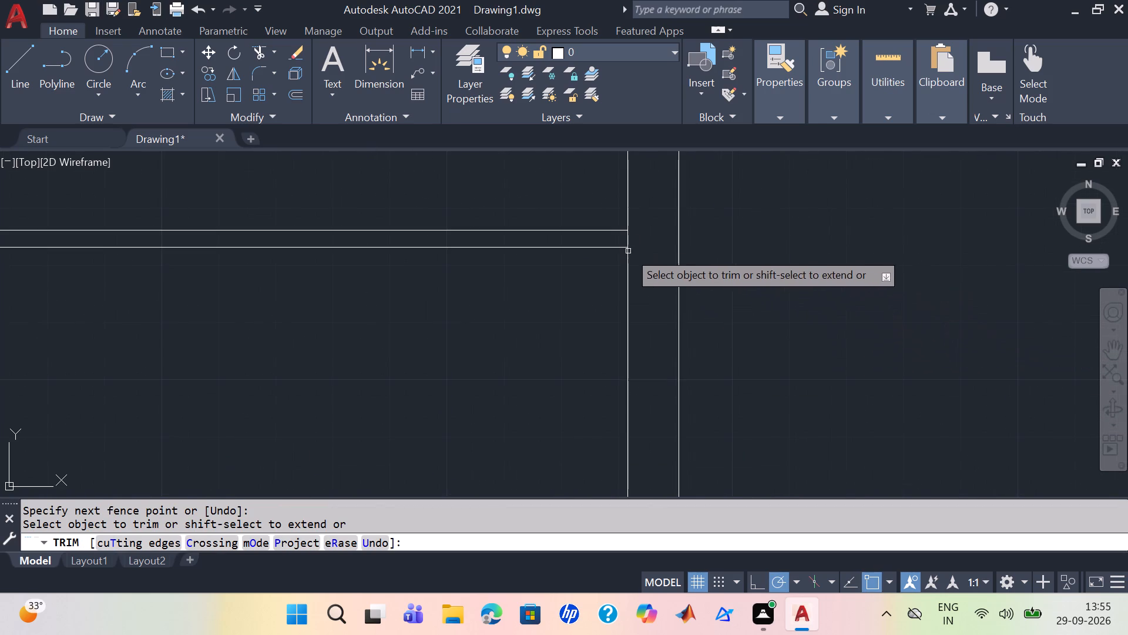
scroll(632, 243, "up", 3)
left_click_drag(647, 241, 568, 232)
scroll(736, 302, "down", 5)
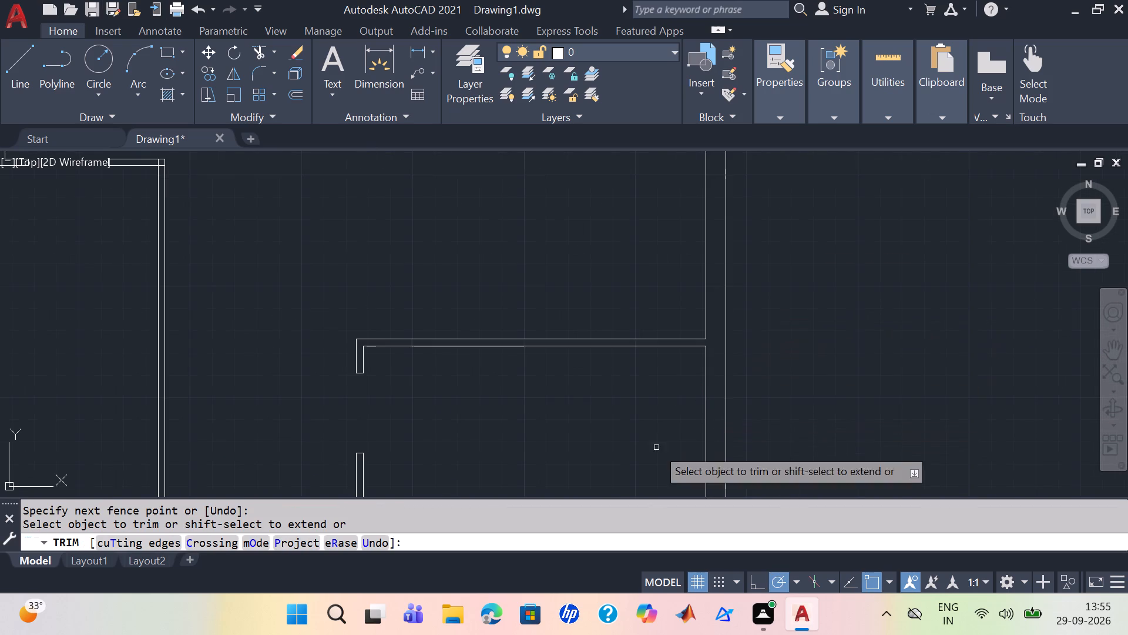
Trim the east outer wall's inner face between the two faces of the small eastern room's south partition.
middle_click_drag(652, 449, 639, 266)
scroll(674, 367, "up", 3)
left_click_drag(770, 198, 738, 192)
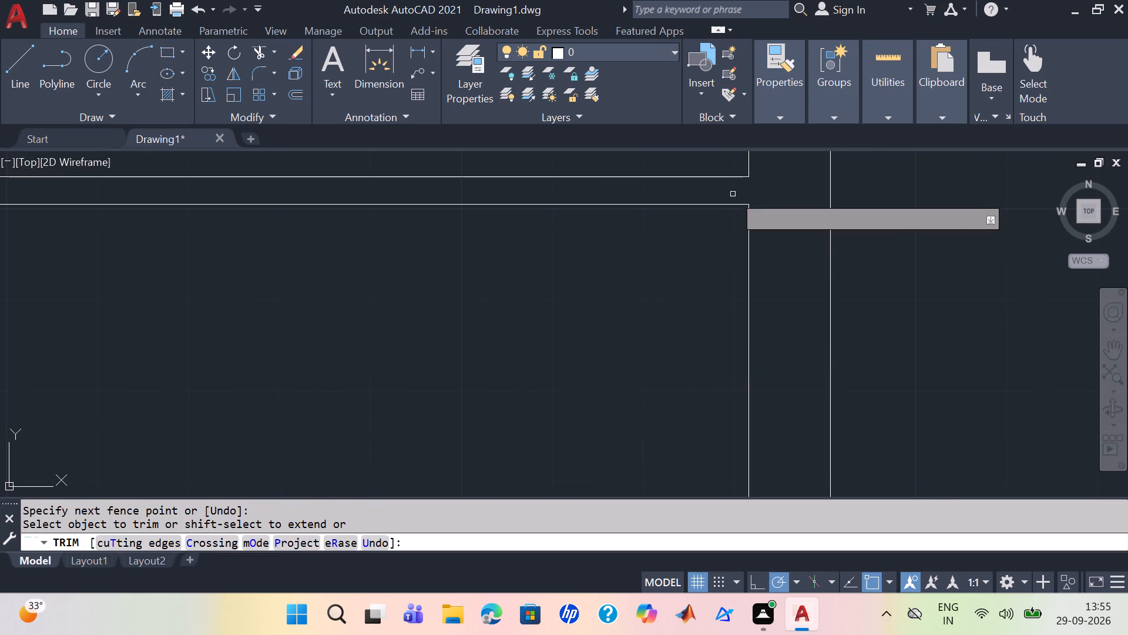
scroll(754, 241, "down", 2)
scroll(581, 405, "down", 2)
Trim the south outer wall's inner face between the two faces of the vertical partition dividing the southern rooms.
middle_click_drag(512, 393, 682, 335)
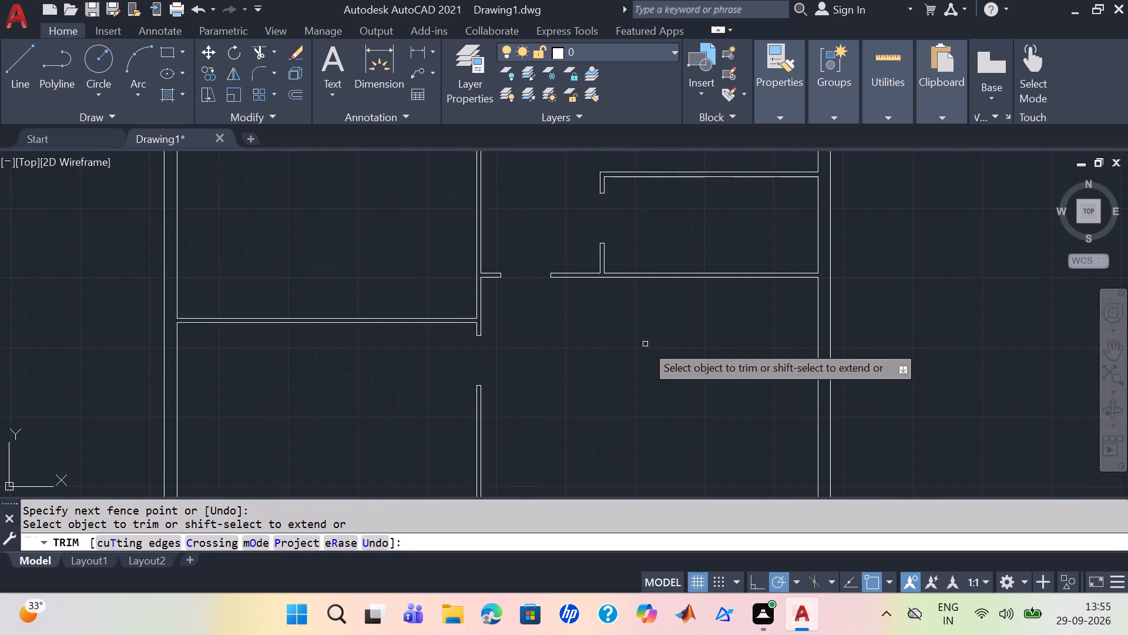
scroll(641, 332, "down", 3)
middle_click_drag(630, 376, 653, 435)
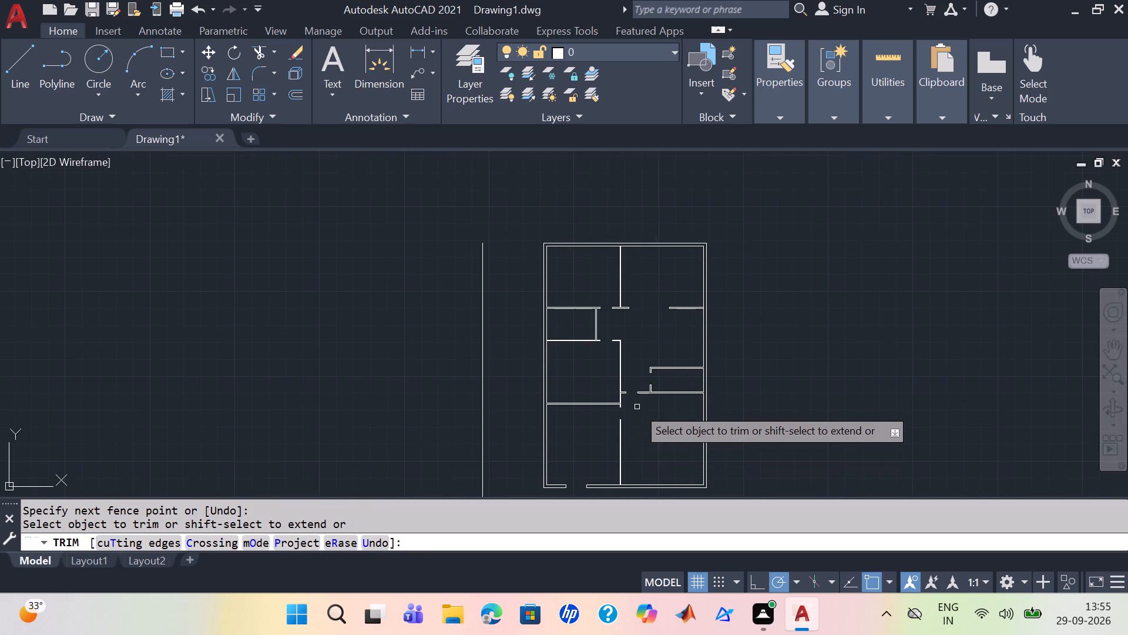
scroll(642, 463, "up", 3)
middle_click_drag(637, 456, 785, 119)
scroll(783, 119, "up", 1)
scroll(718, 285, "up", 1)
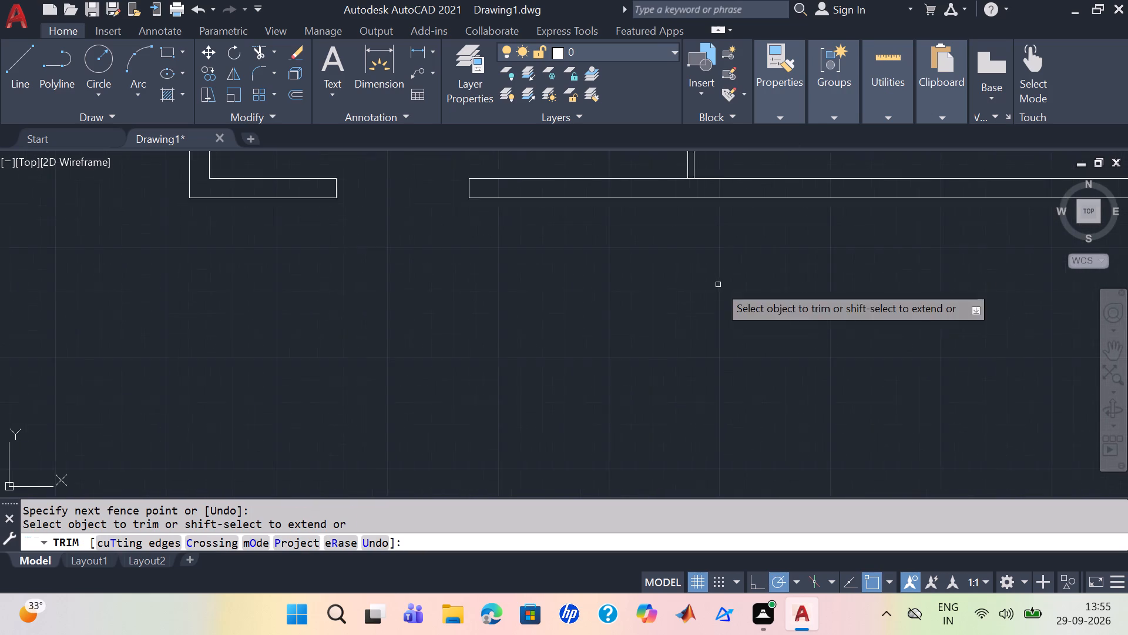
scroll(718, 285, "up", 1)
middle_click_drag(686, 283, 727, 607)
scroll(748, 489, "up", 1)
left_click_drag(699, 429, 702, 373)
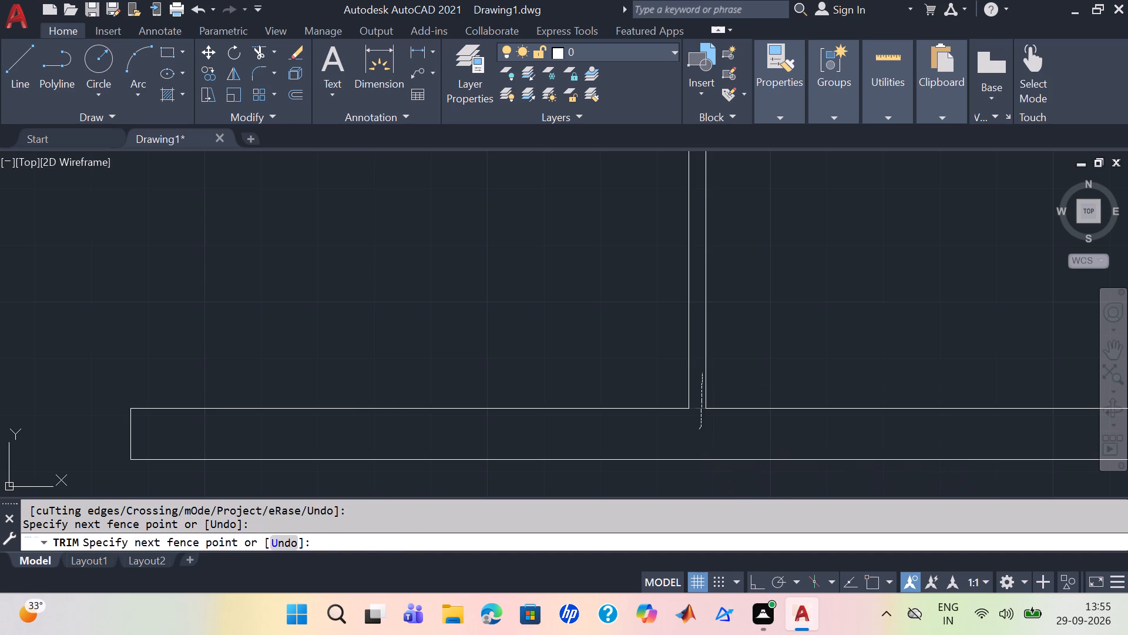
scroll(709, 403, "down", 3)
Trim the east outer wall's inner face between the two faces of the northeast room's south partition, and end trimming.
scroll(961, 466, "down", 2)
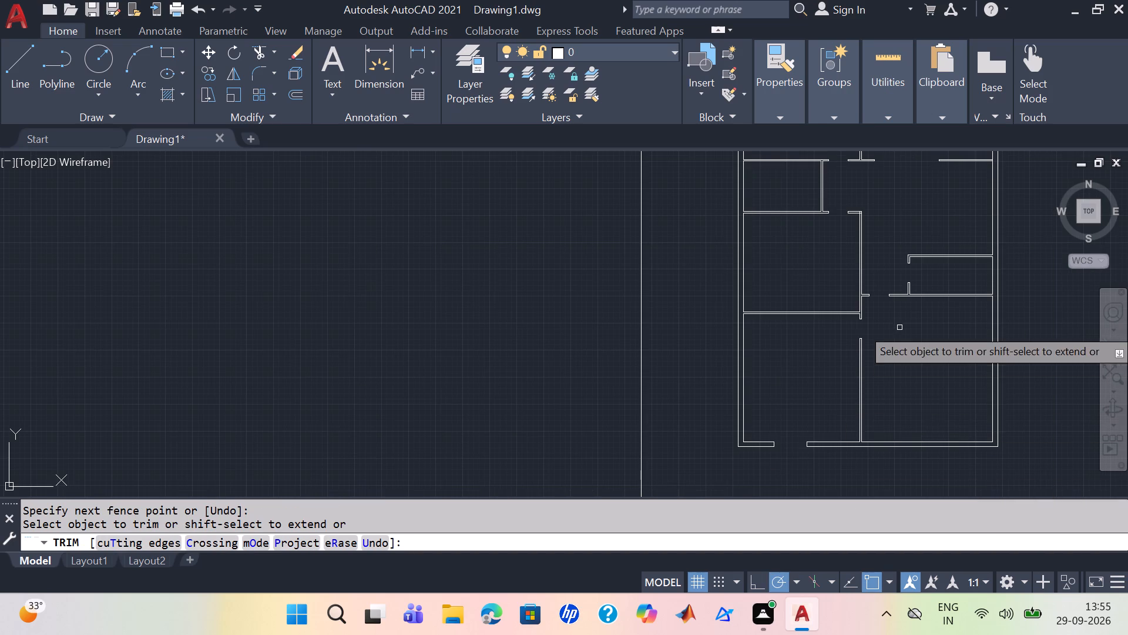
middle_click_drag(899, 327, 730, 432)
scroll(634, 416, "up", 3)
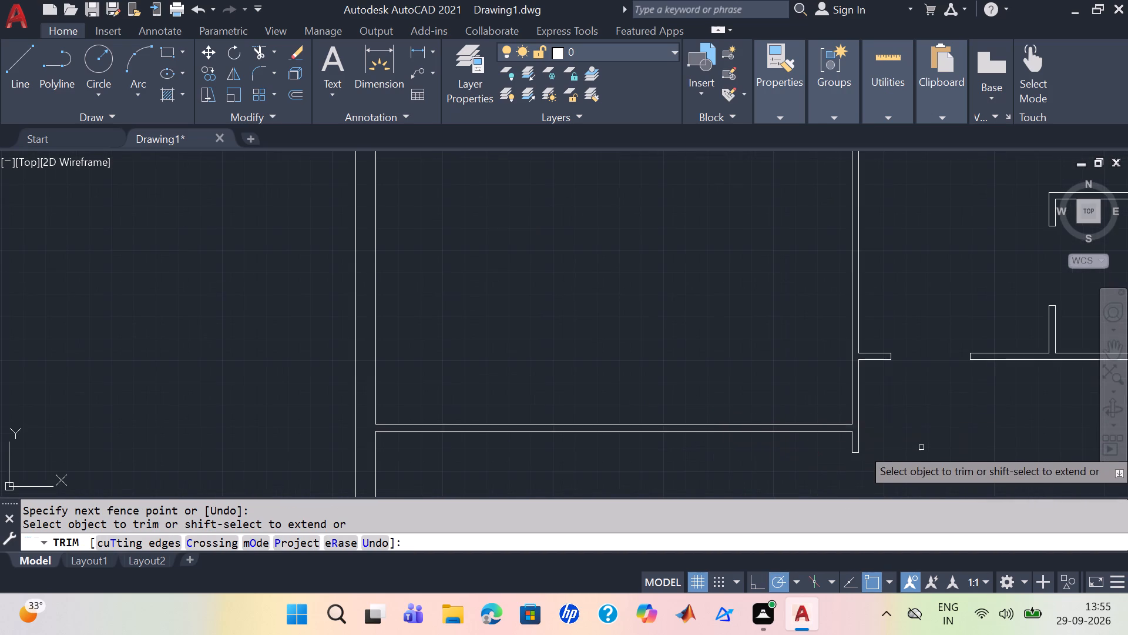
scroll(921, 447, "up", 1)
middle_click_drag(986, 406, 686, 466)
scroll(681, 466, "down", 3)
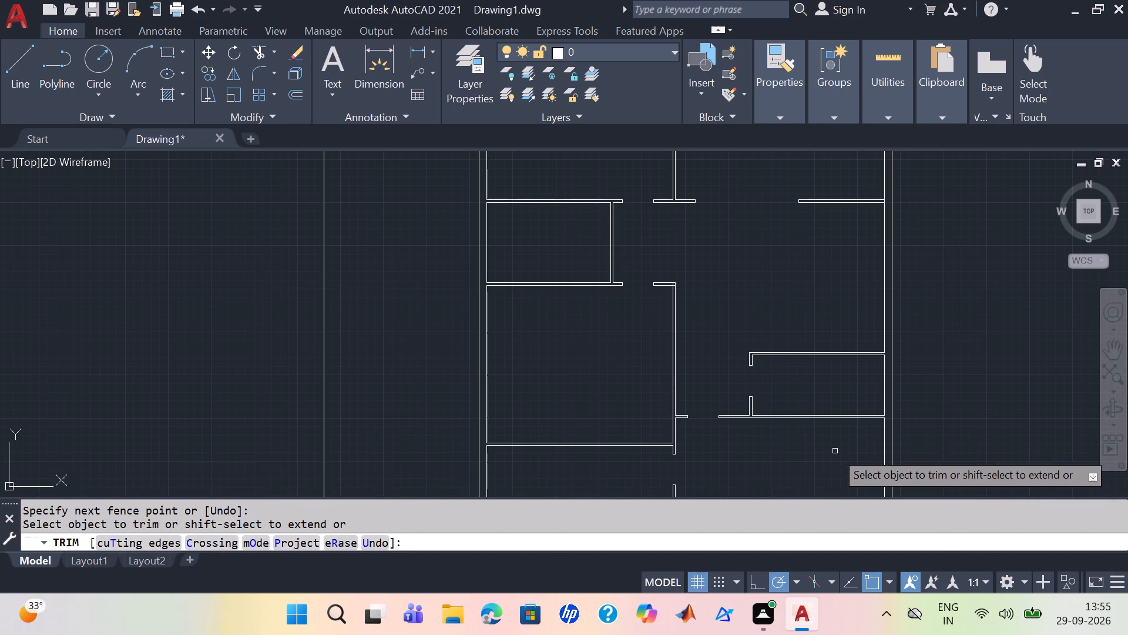
middle_click_drag(841, 277, 813, 440)
scroll(847, 335, "up", 3)
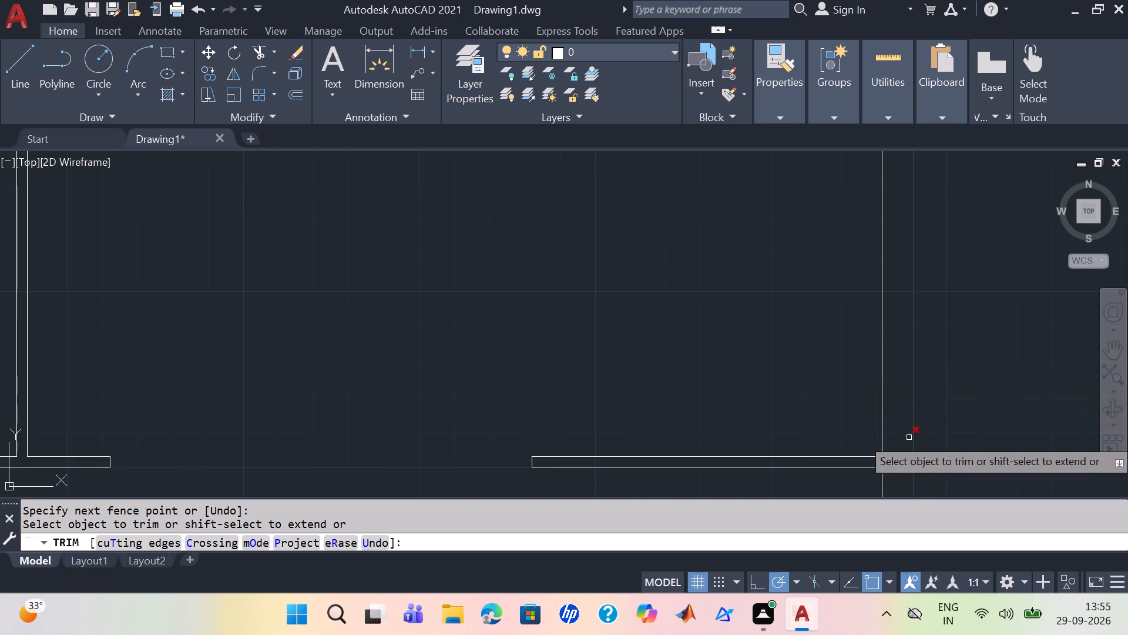
scroll(917, 457, "up", 1)
left_click_drag(882, 463, 837, 466)
scroll(838, 415, "down", 2)
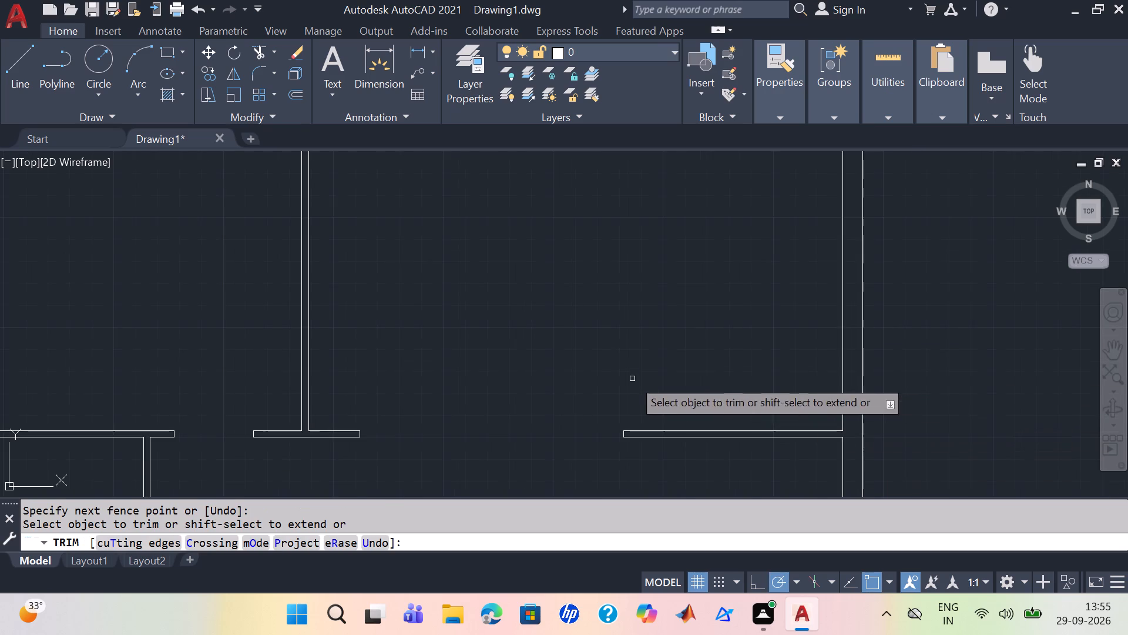
middle_click_drag(603, 375, 804, 354)
scroll(680, 362, "down", 2)
scroll(728, 353, "down", 1)
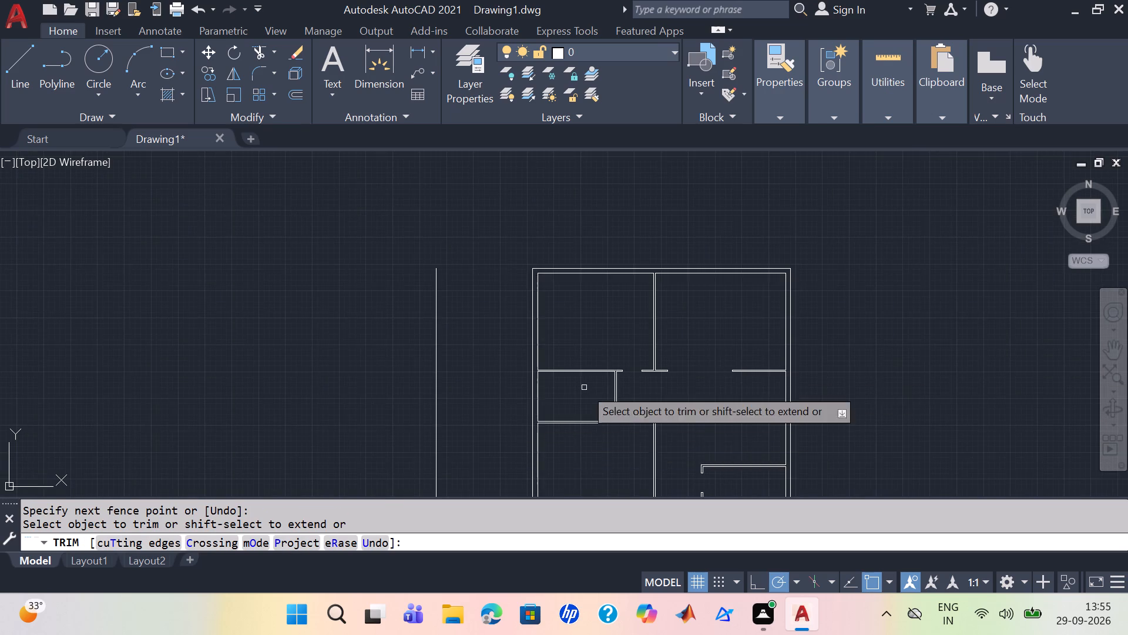
scroll(607, 368, "up", 3)
scroll(492, 409, "down", 1)
key("Escape")
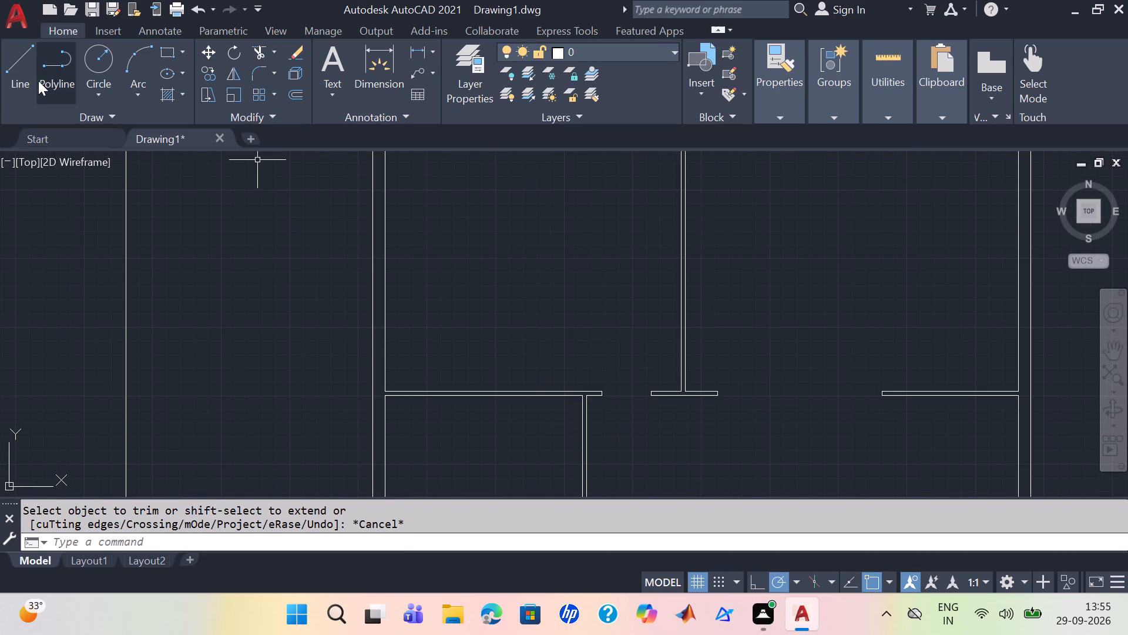
Draw a line 6" west from the small northwest room's northeast inner corner and 3" north across the northern partition.
left_click(14, 78)
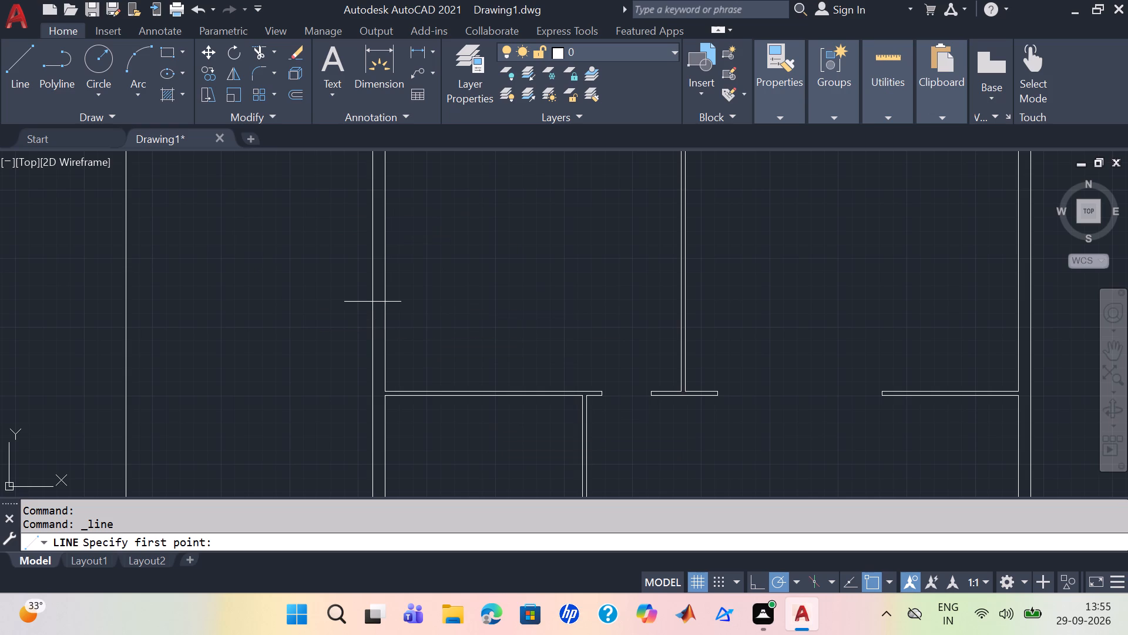
scroll(400, 441, "up", 1)
scroll(445, 398, "up", 1)
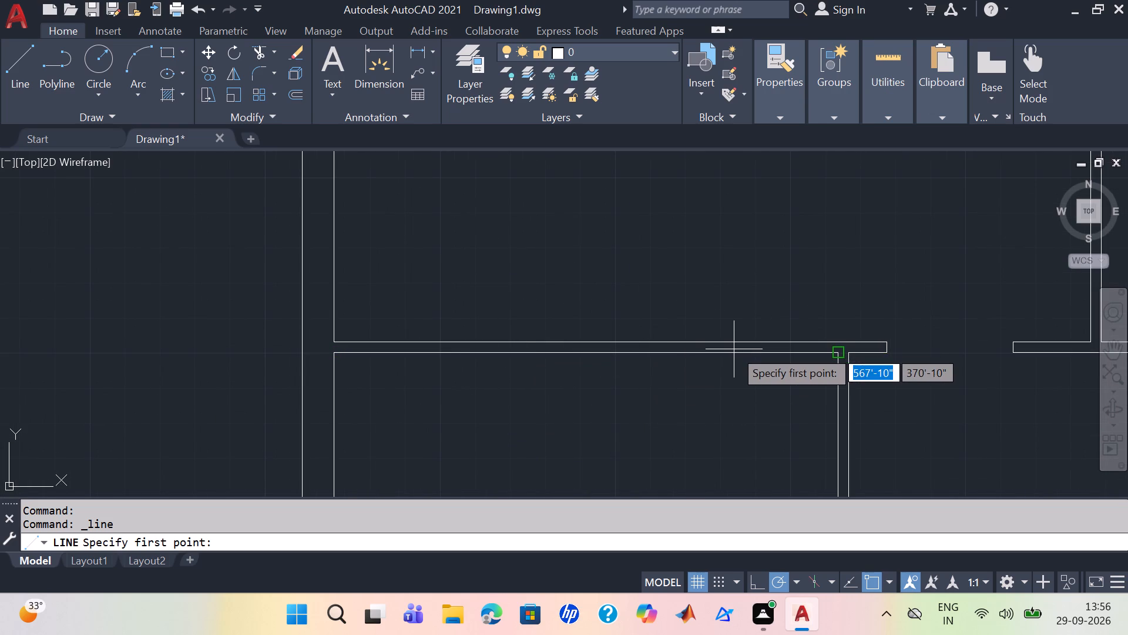
middle_click_drag(728, 345, 663, 378)
scroll(684, 377, "up", 1)
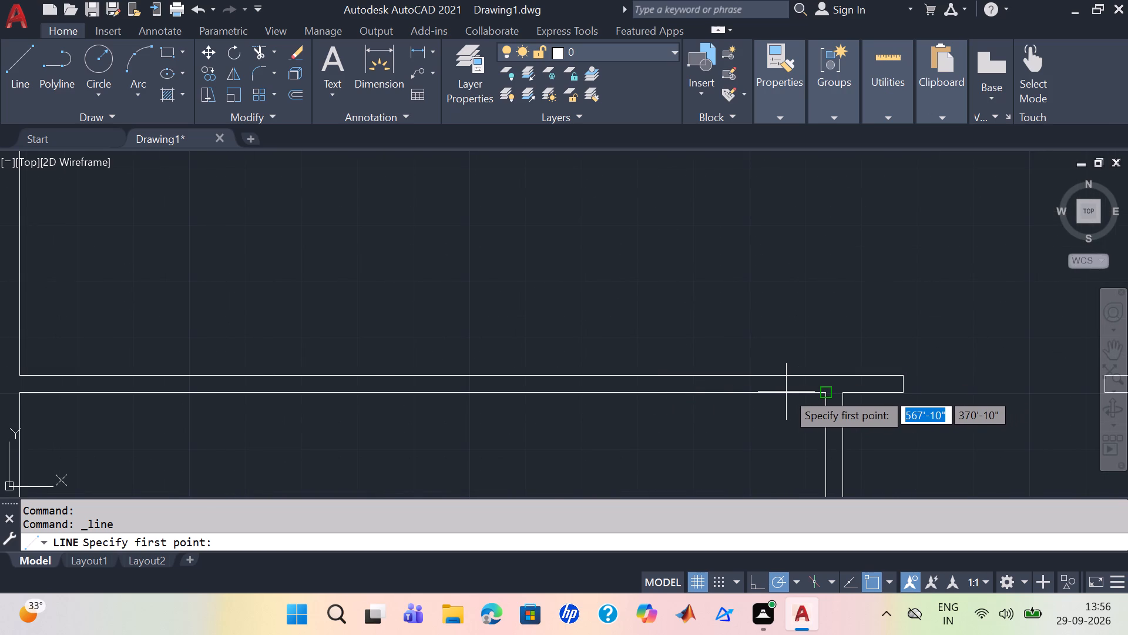
double_click(792, 392)
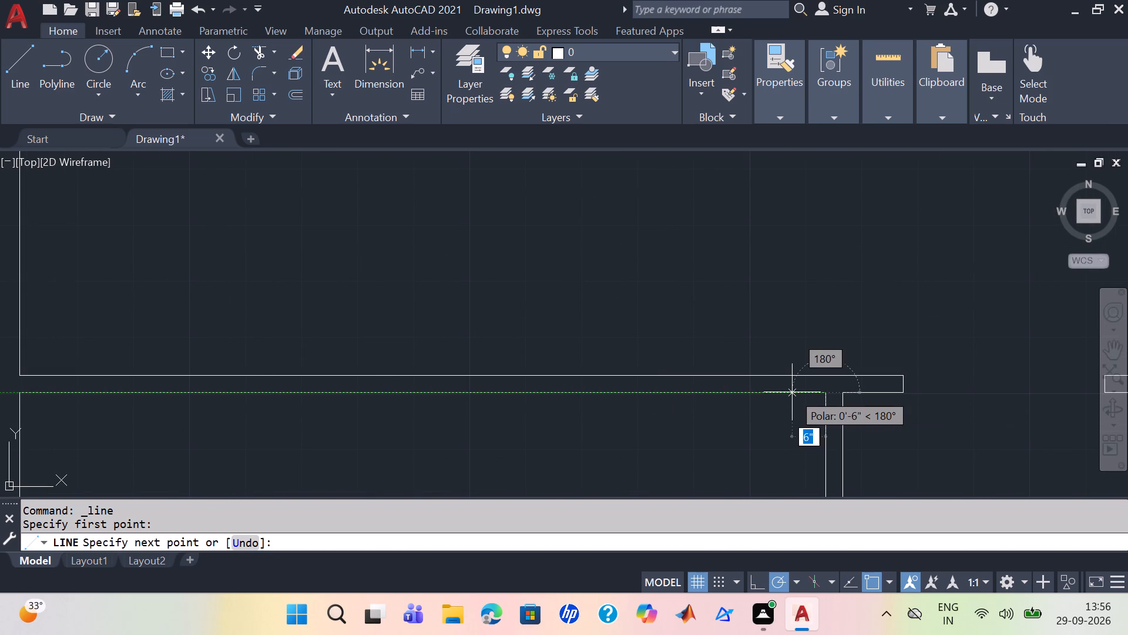
double_click(792, 389)
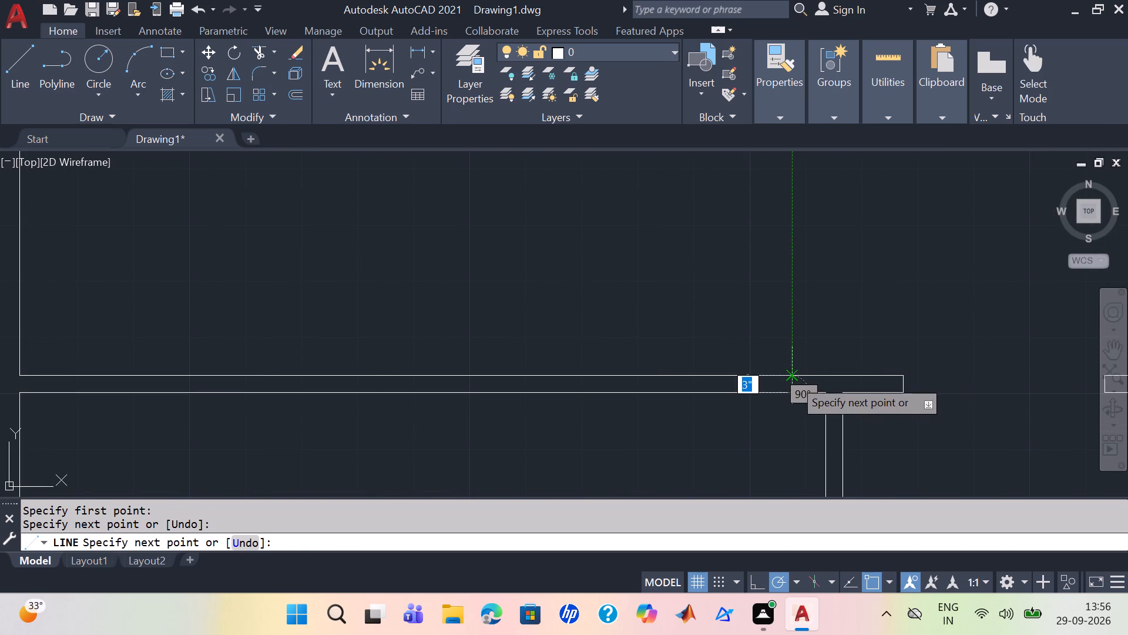
double_click(793, 379)
key("Escape")
Offset the short line across the northern partition 3' to the west to mark the opening's other side.
key("o")
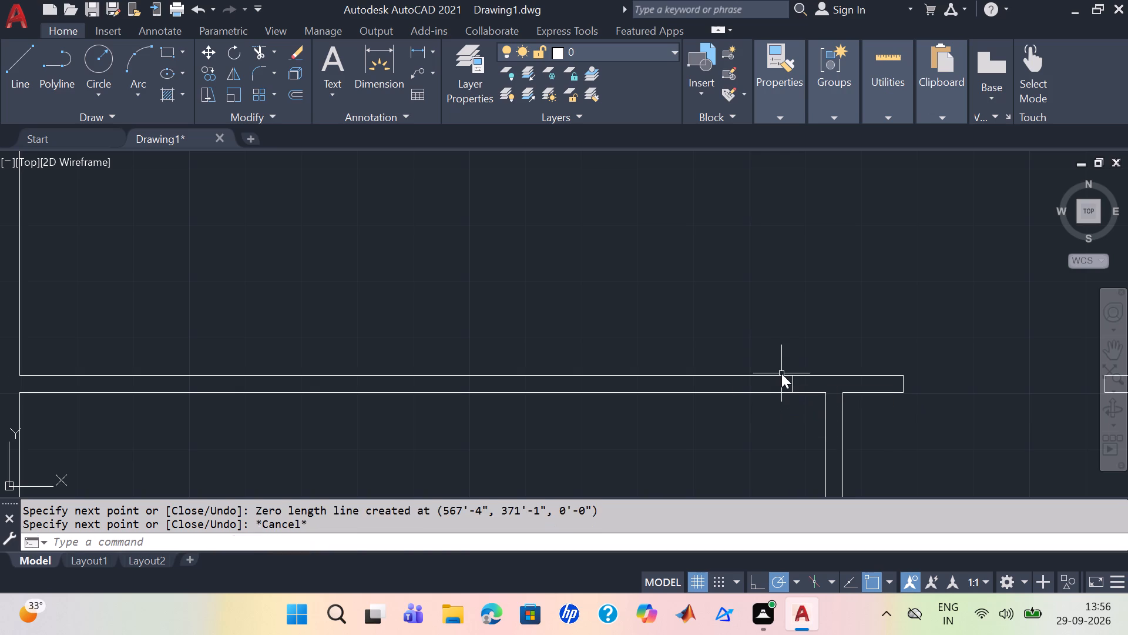
key("Return")
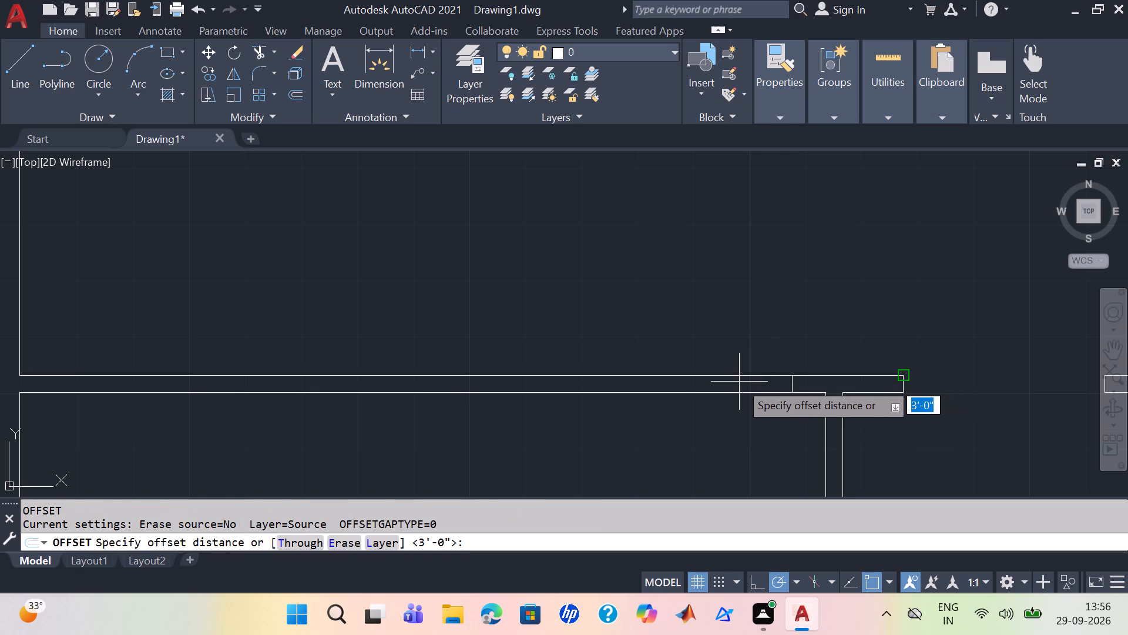
key("Return")
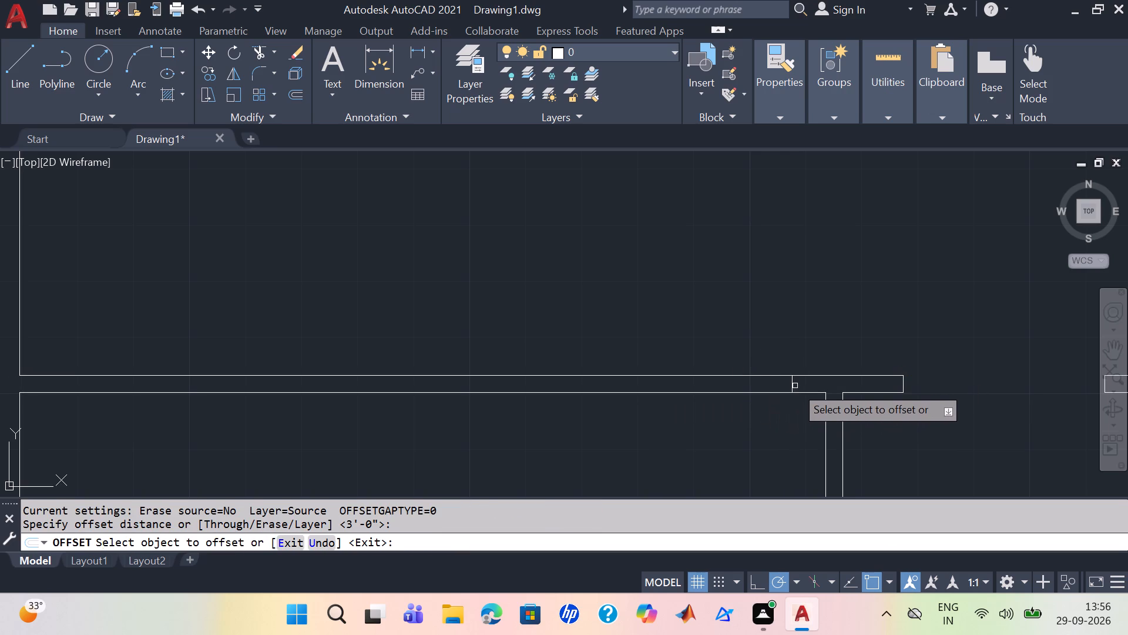
left_click(793, 388)
left_click(728, 392)
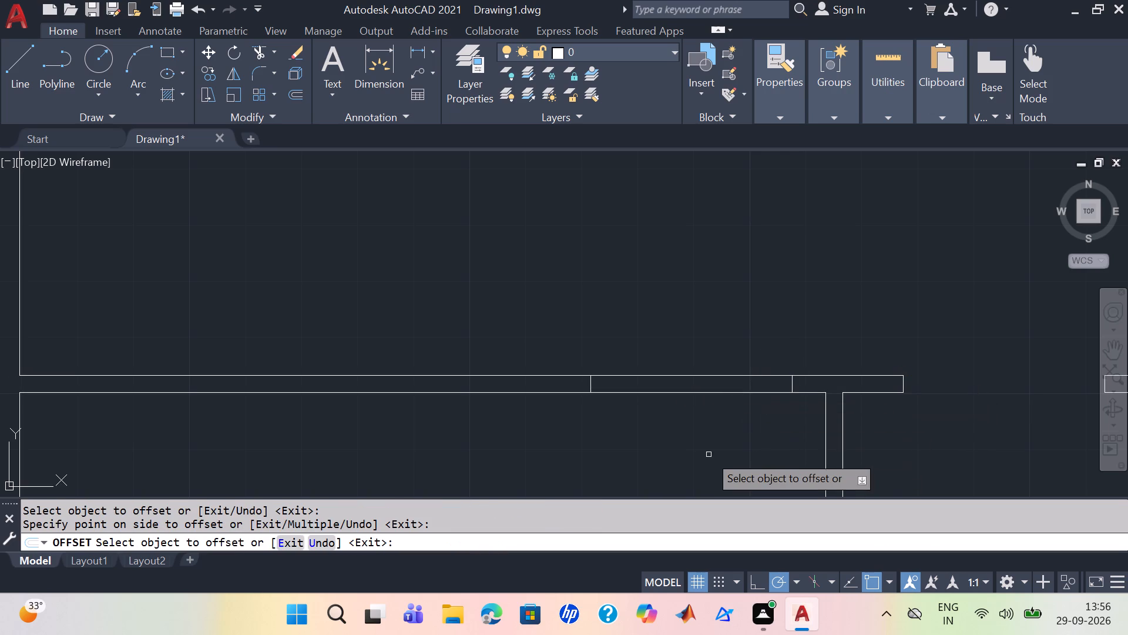
scroll(705, 454, "down", 2)
type("tr")
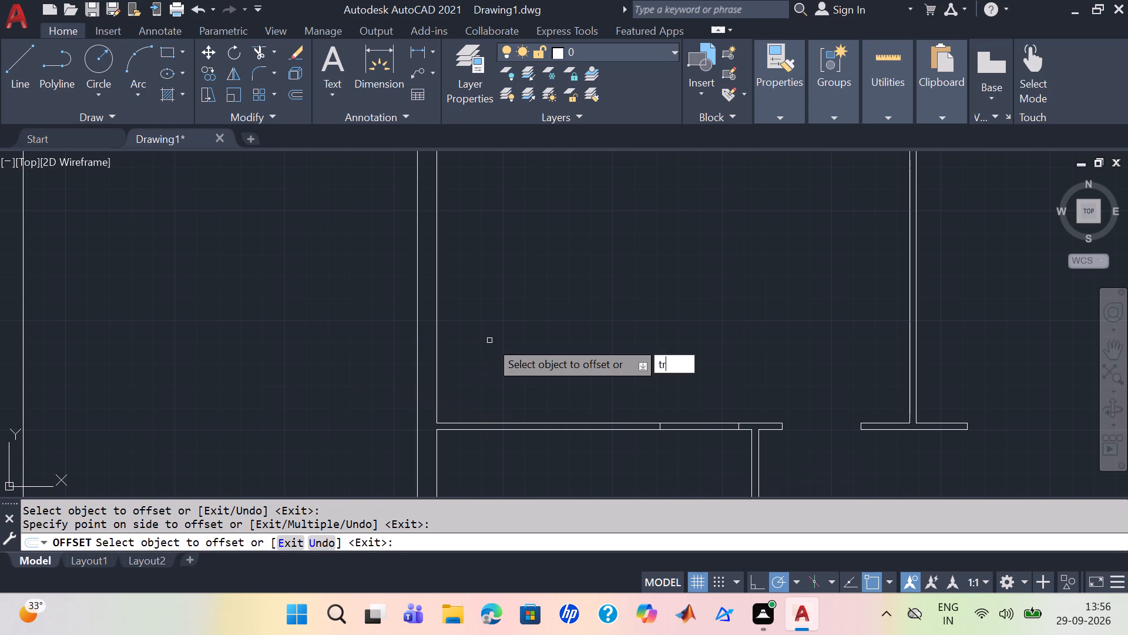
key("Escape")
key("Escape")
Trim both faces of the northern partition between the two short cross lines to cut the 3' opening, and end trimming.
type("tr")
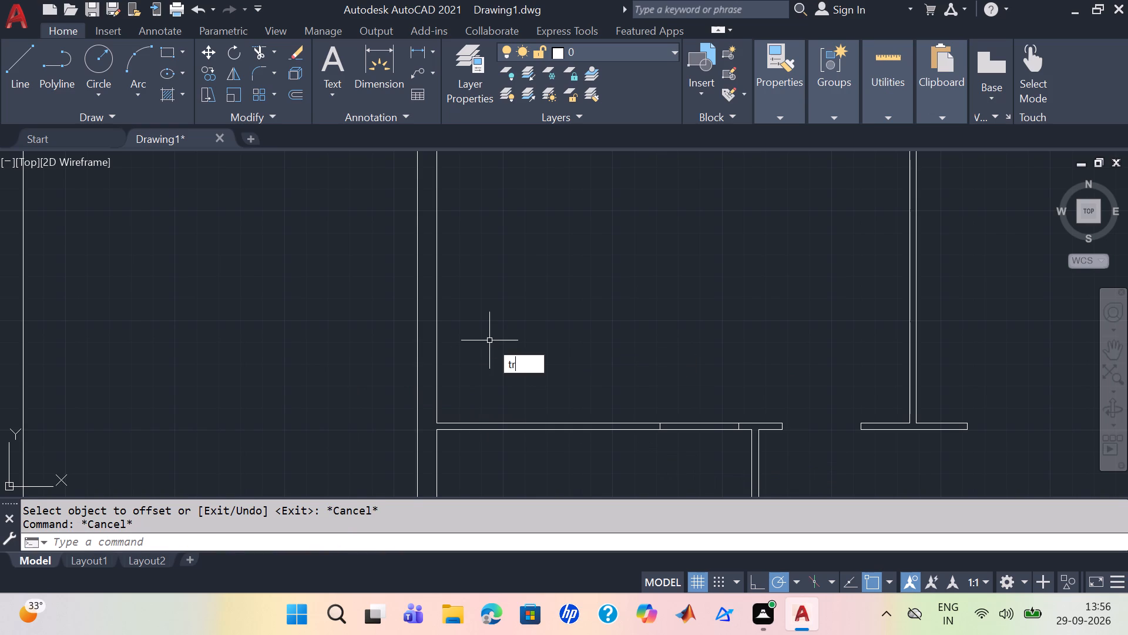
key("Return")
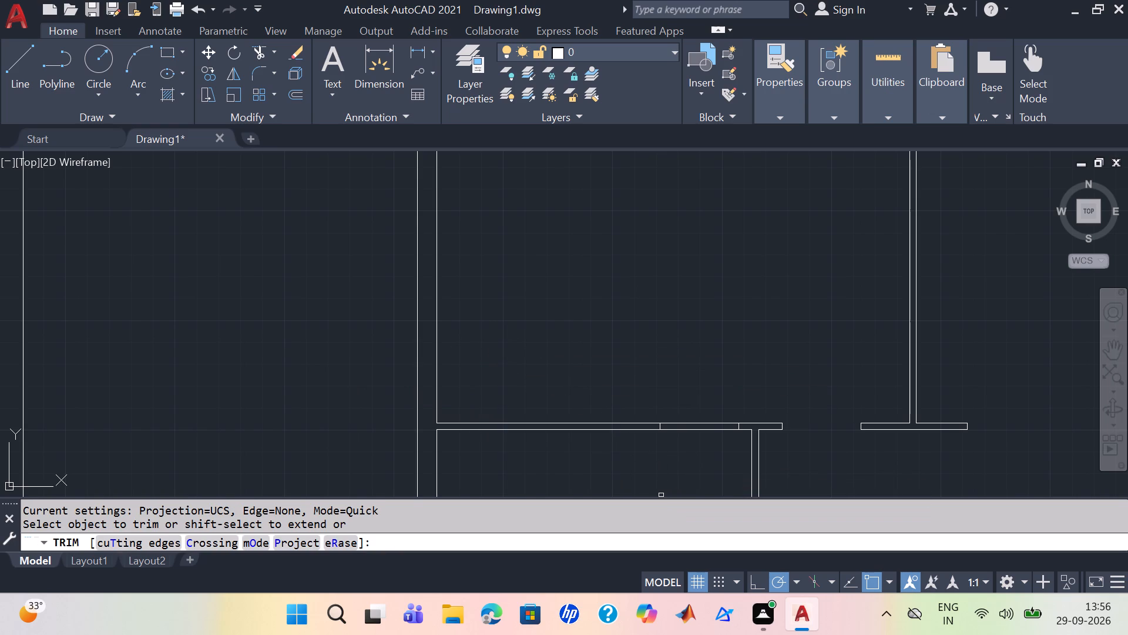
left_click_drag(693, 446, 653, 313)
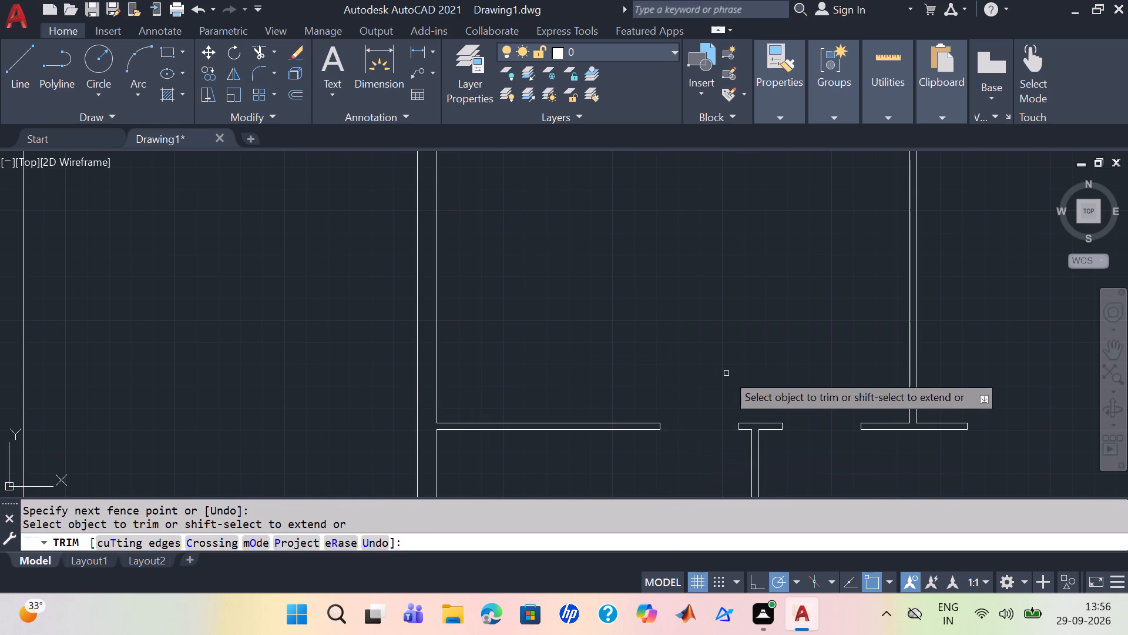
scroll(726, 358, "down", 1)
middle_click_drag(759, 341, 585, 327)
scroll(745, 340, "down", 1)
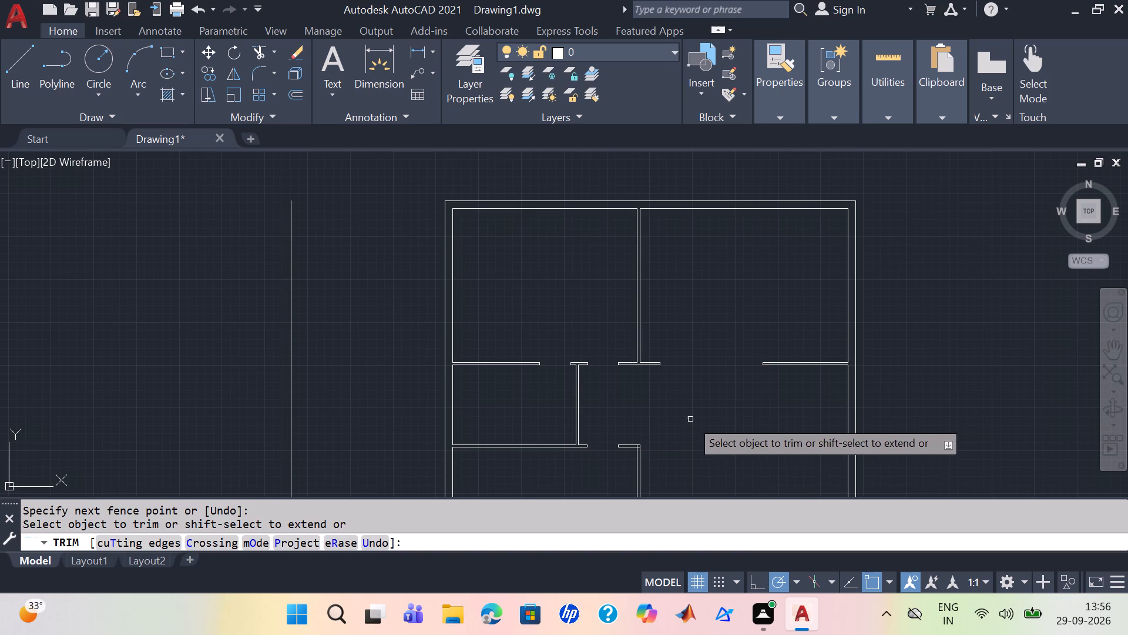
key("Escape")
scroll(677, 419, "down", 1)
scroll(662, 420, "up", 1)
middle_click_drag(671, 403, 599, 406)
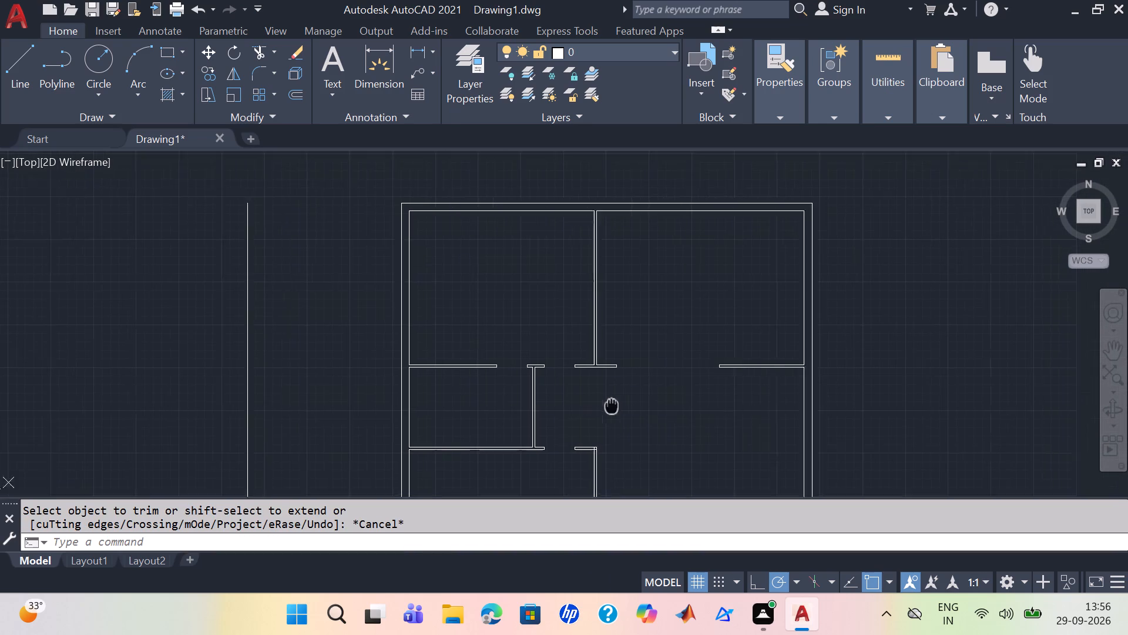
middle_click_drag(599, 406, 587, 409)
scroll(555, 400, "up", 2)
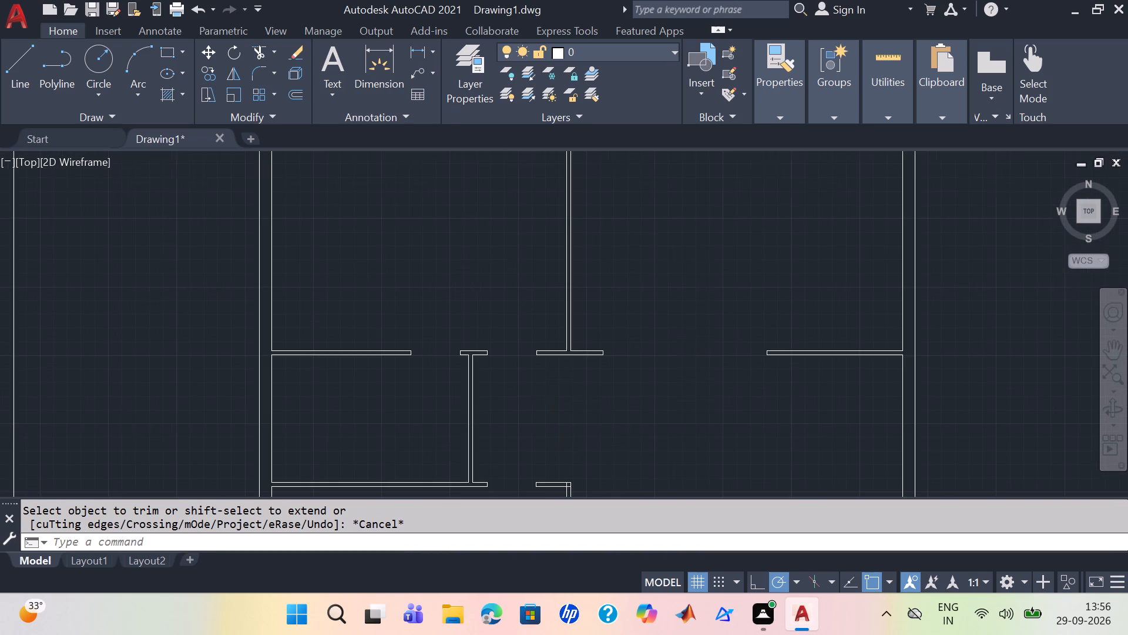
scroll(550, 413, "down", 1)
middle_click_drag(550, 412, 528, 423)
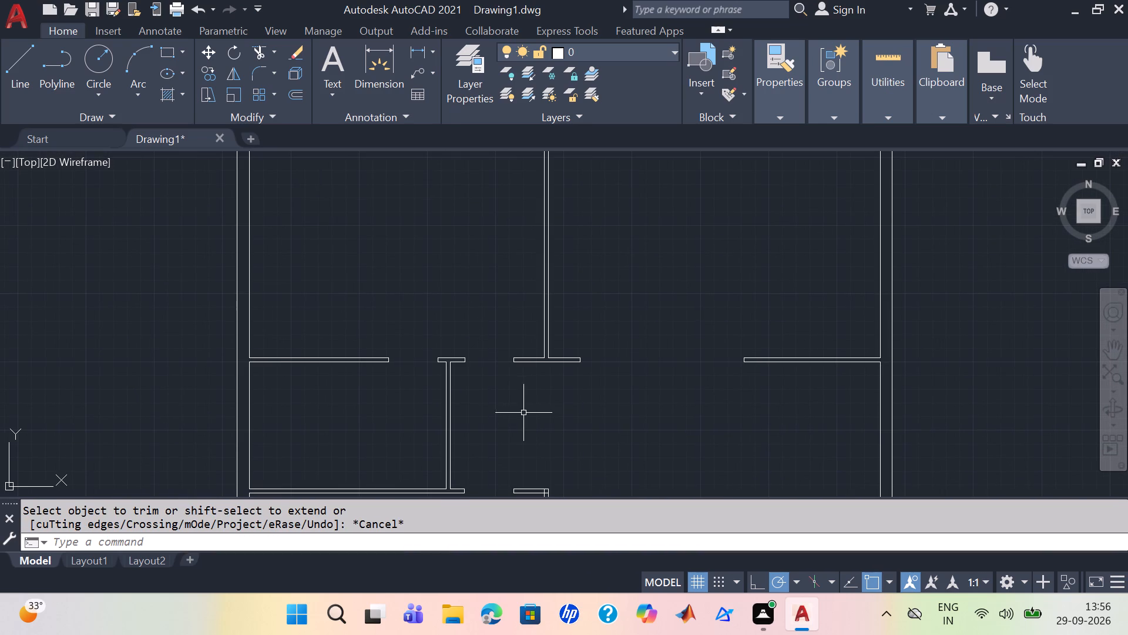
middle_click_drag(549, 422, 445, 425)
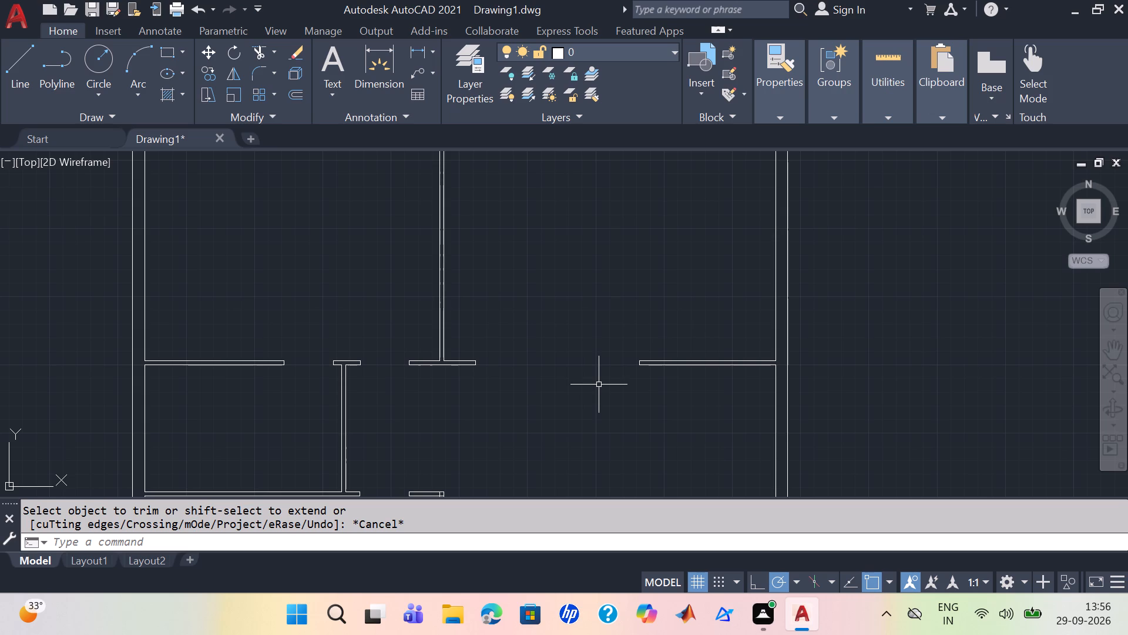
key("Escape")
Load the ACAD_ISO02W100 ISO dash linetype from acadiso.lin in the Linetype Manager.
type("ly")
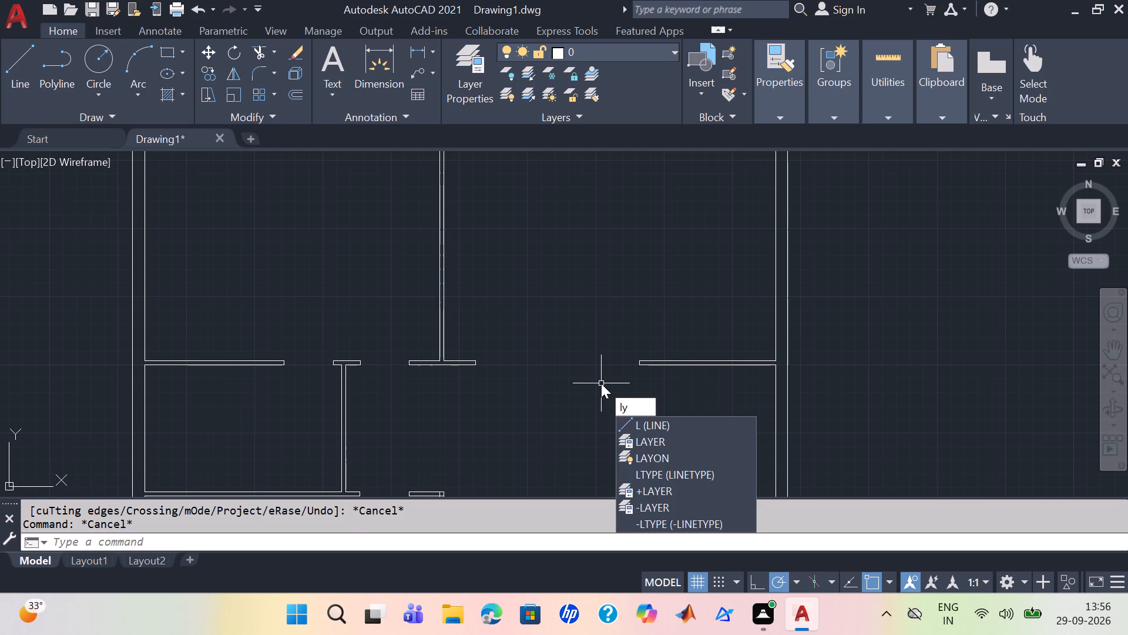
key("BackSpace")
type("inr")
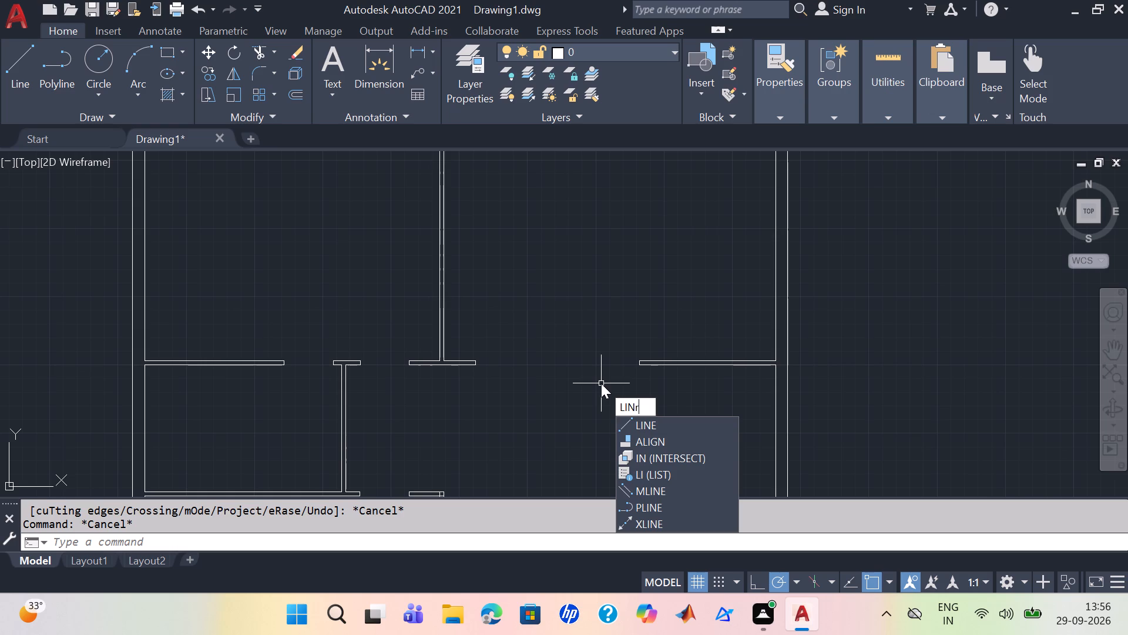
key("BackSpace")
key("e")
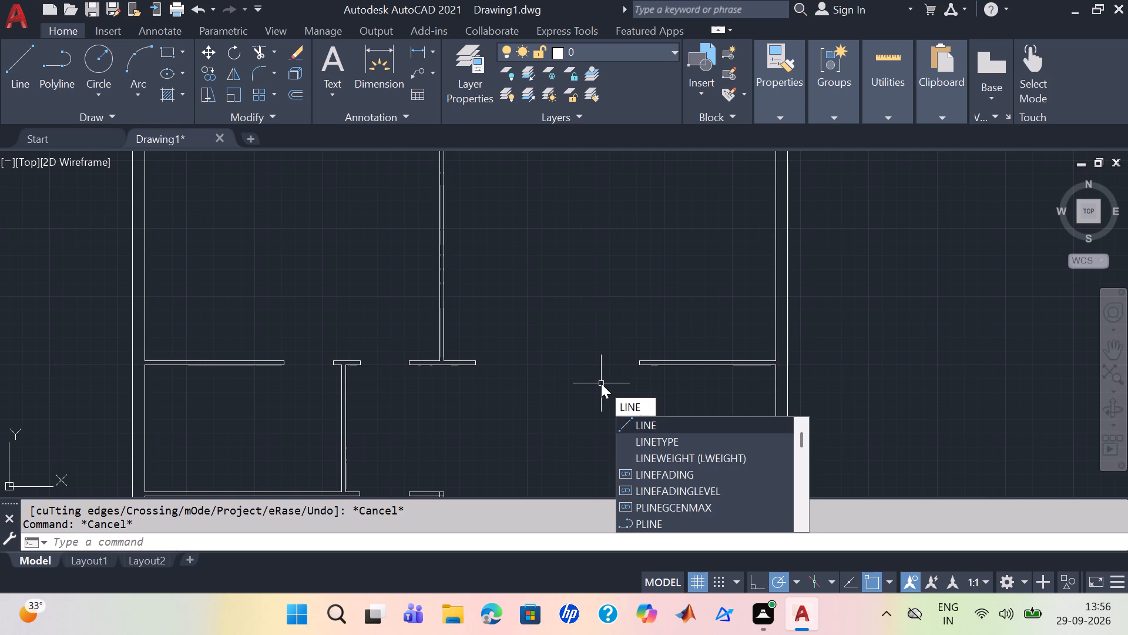
key("Down")
key("Return")
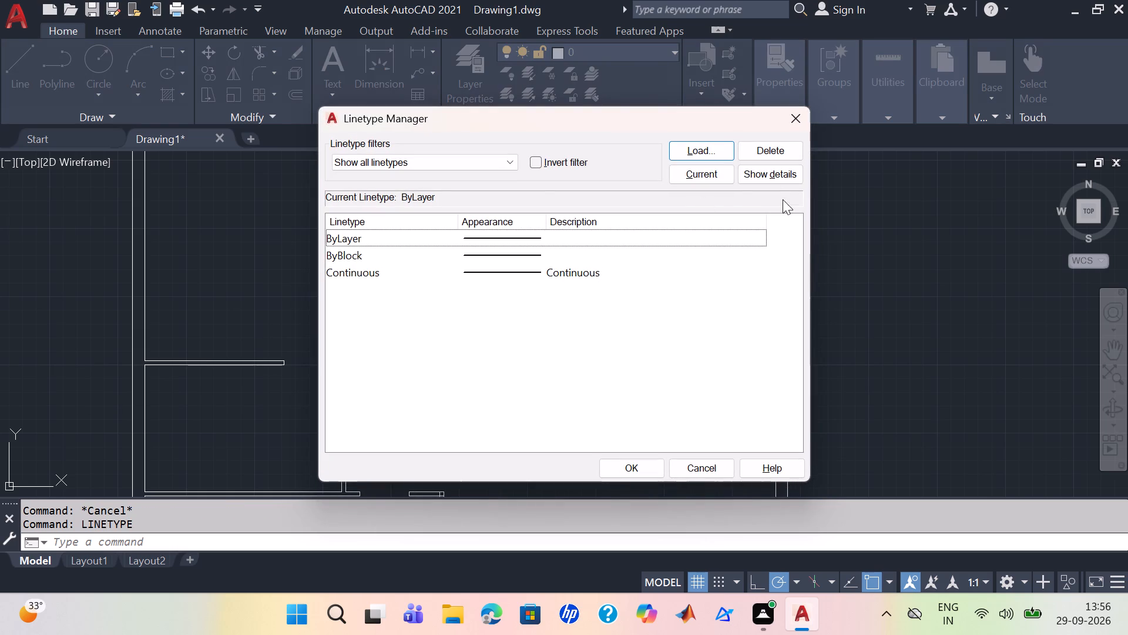
left_click(704, 155)
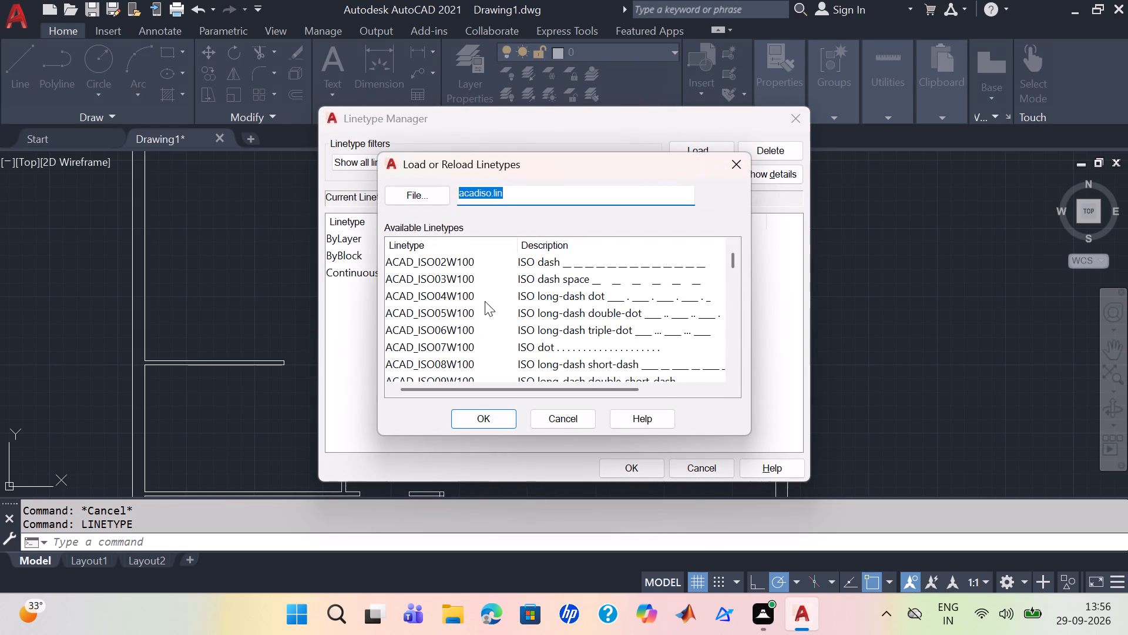
scroll(626, 299, "down", 11)
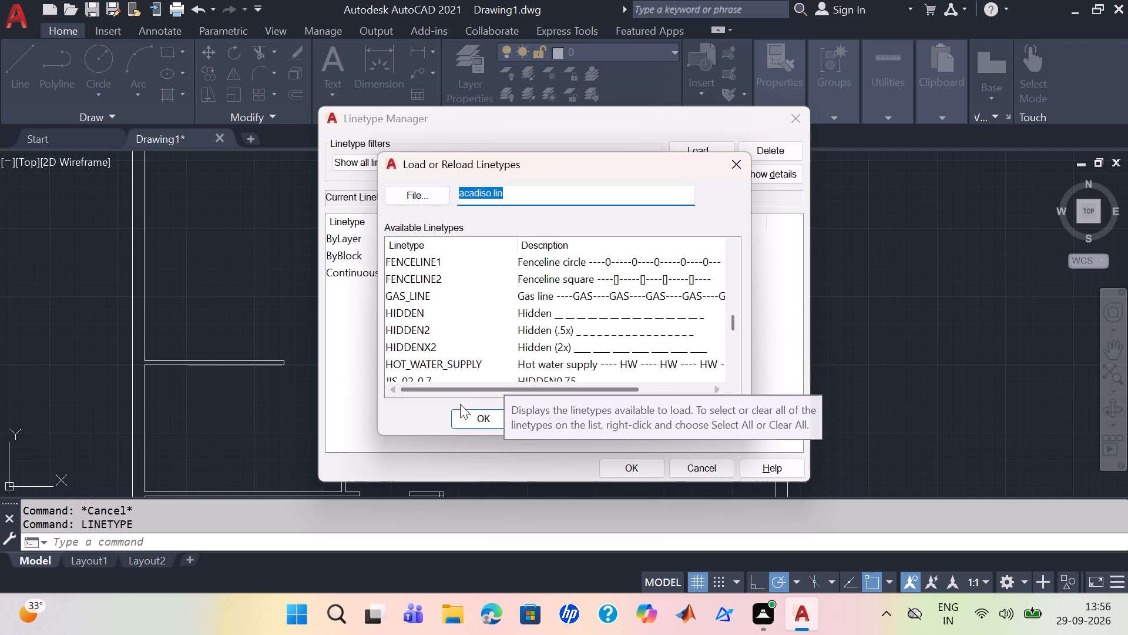
left_click(465, 416)
left_click(646, 338)
scroll(640, 316, "up", 3)
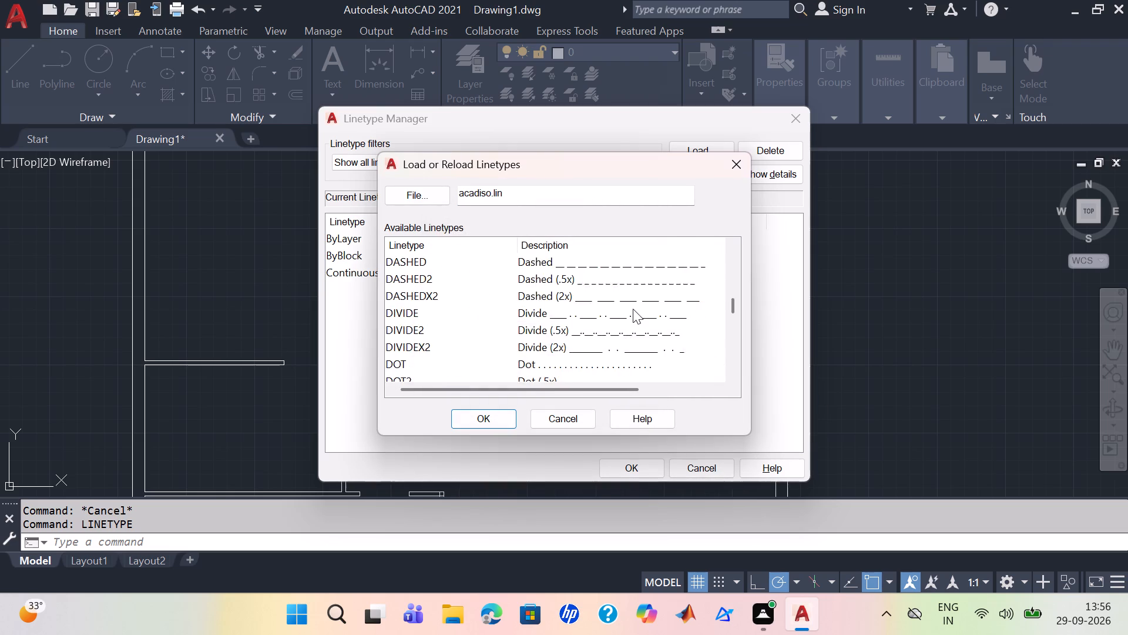
scroll(633, 309, "up", 6)
scroll(633, 309, "down", 1)
scroll(633, 309, "up", 7)
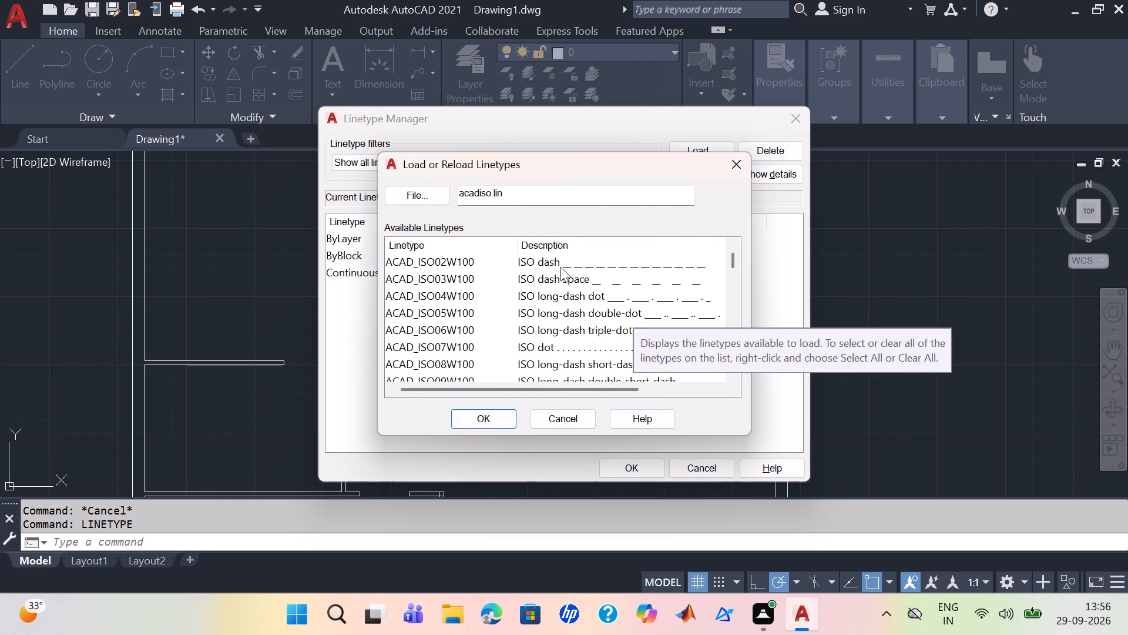
left_click(561, 266)
left_click_drag(562, 262, 607, 429)
left_click(585, 260)
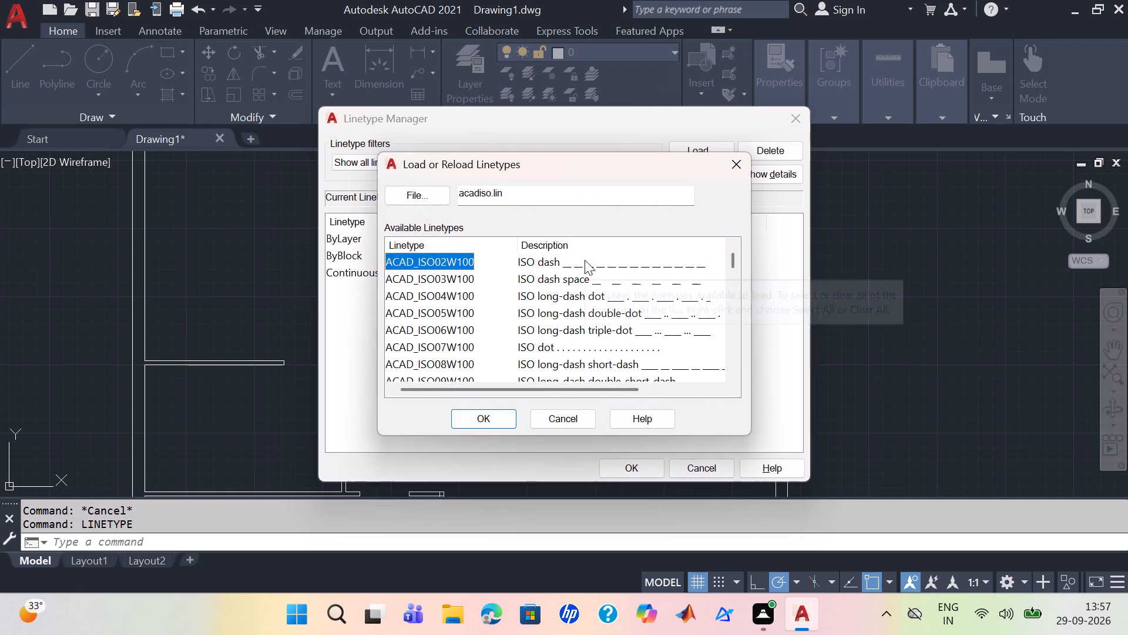
left_click(499, 421)
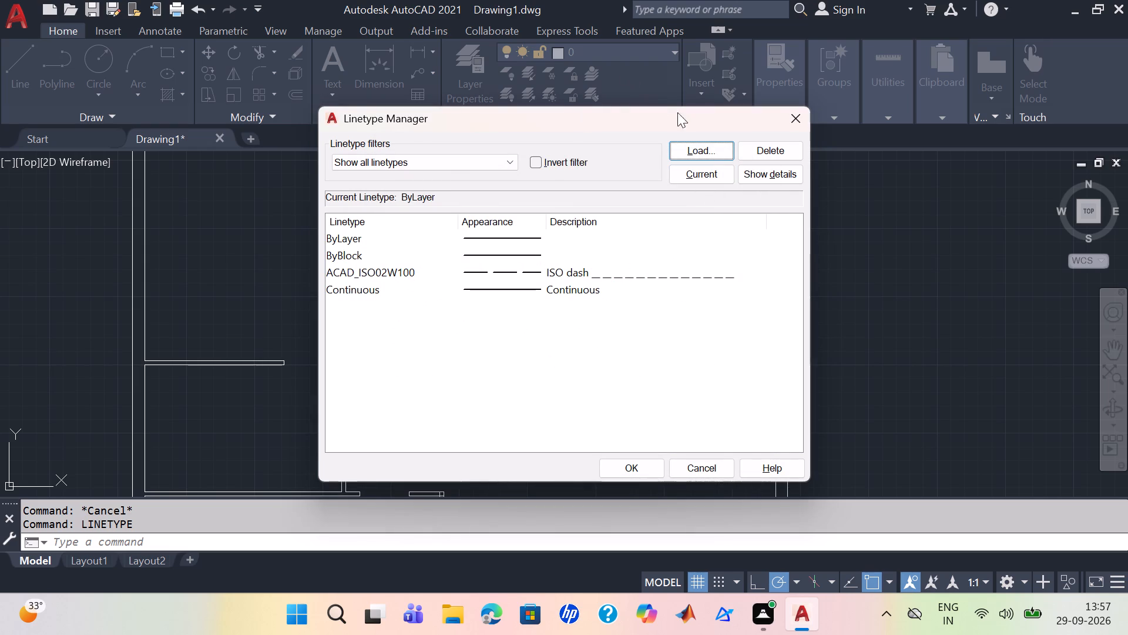
Load all available linetypes from acadiso.lin, reloading ACAD_ISO02W100, and accept the linetype list.
left_click(714, 147)
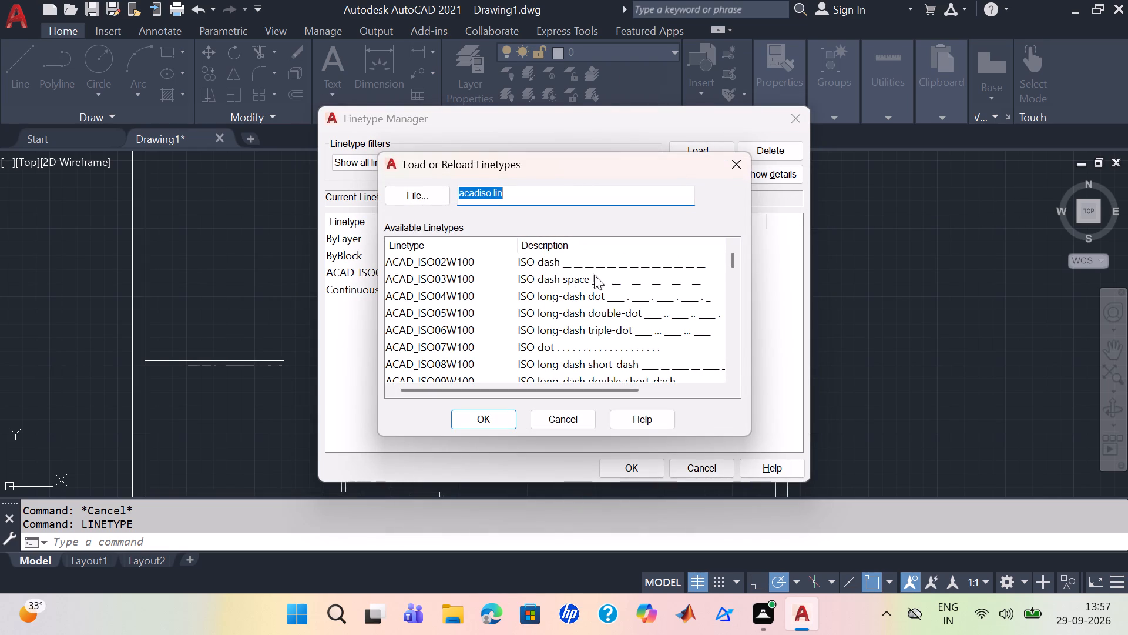
left_click(652, 271)
left_click(657, 264)
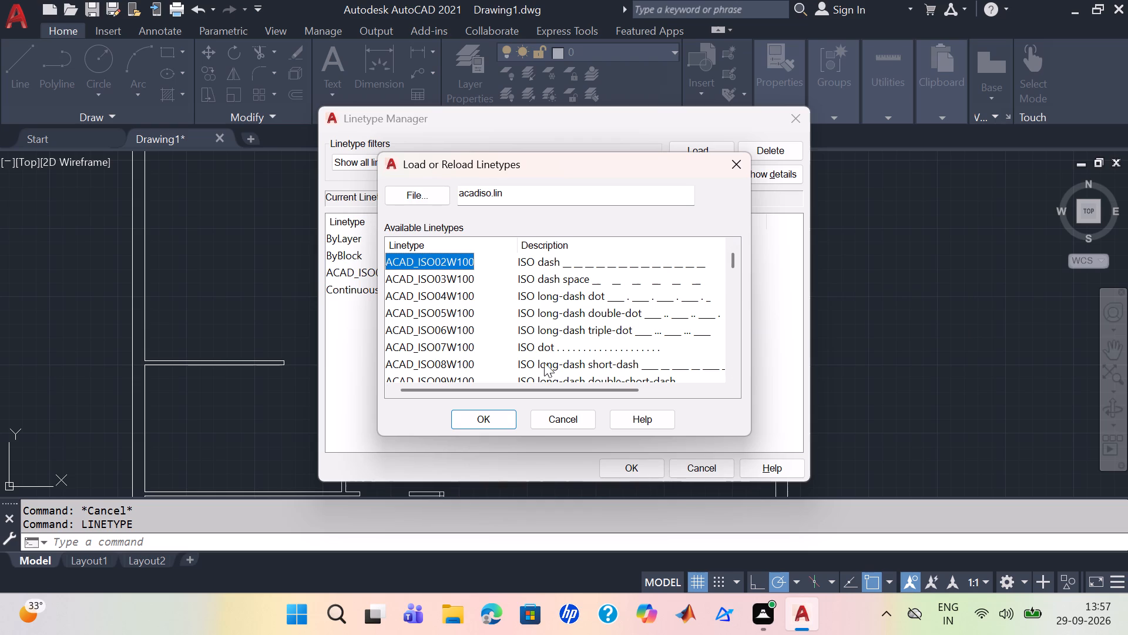
key("ctrl+a")
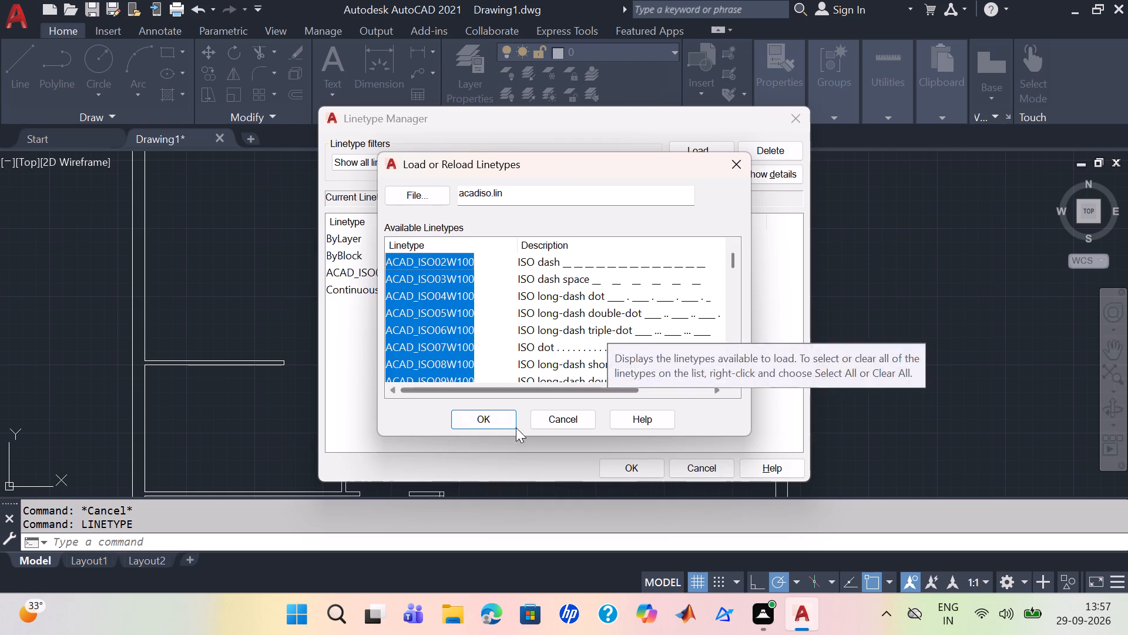
left_click(496, 425)
left_click(636, 229)
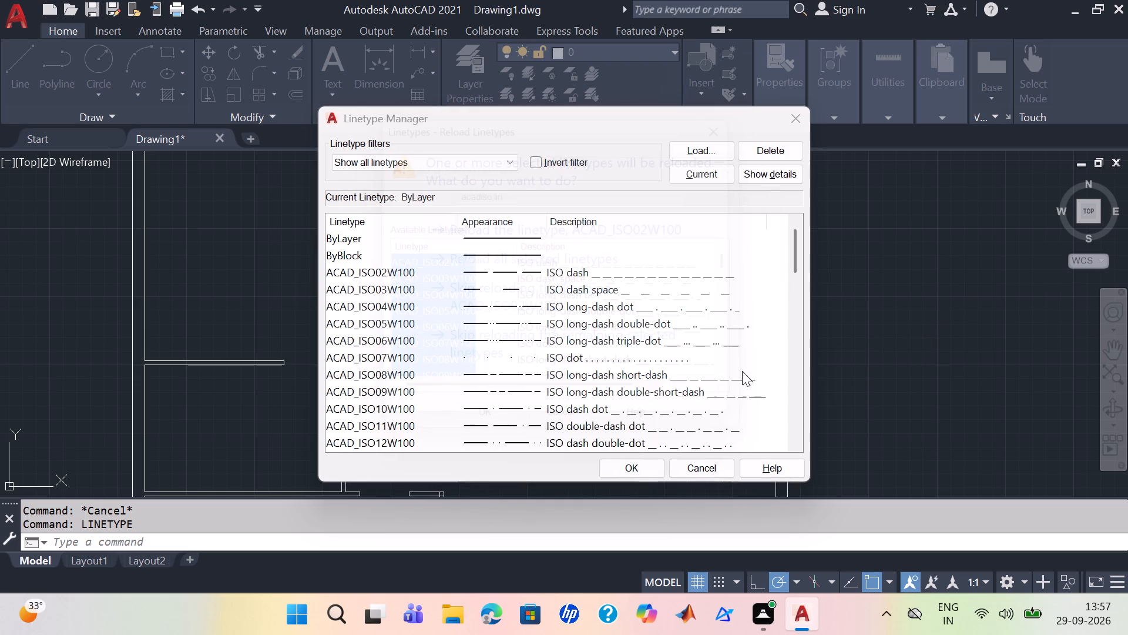
scroll(677, 328, "down", 4)
scroll(615, 334, "down", 9)
scroll(615, 320, "up", 2)
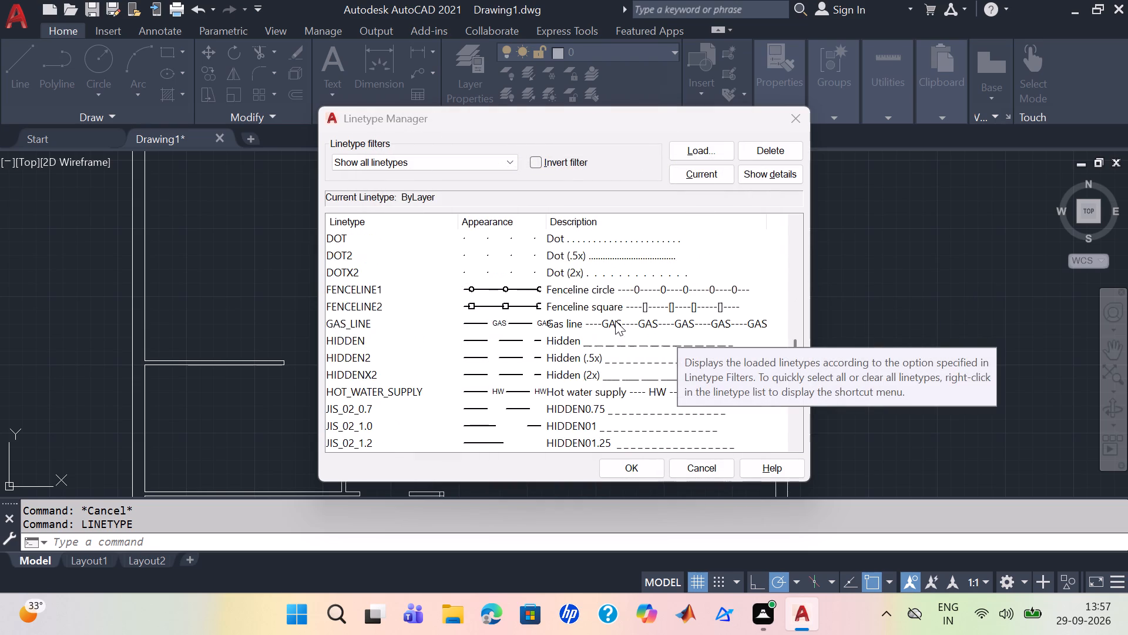
scroll(615, 320, "up", 1)
scroll(649, 356, "down", 3)
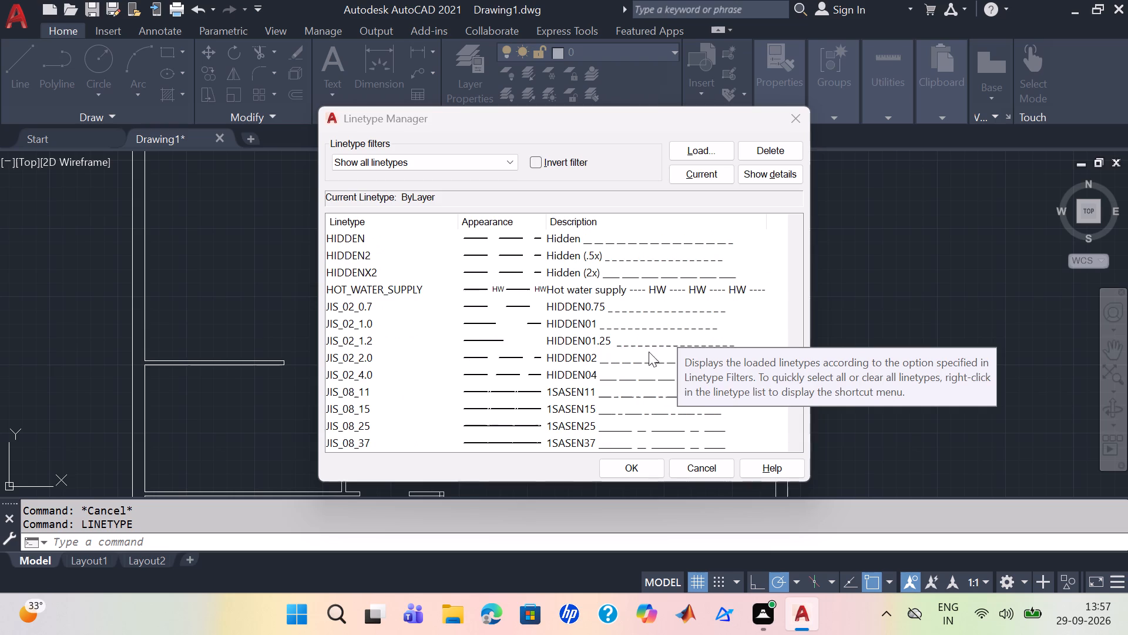
left_click(652, 463)
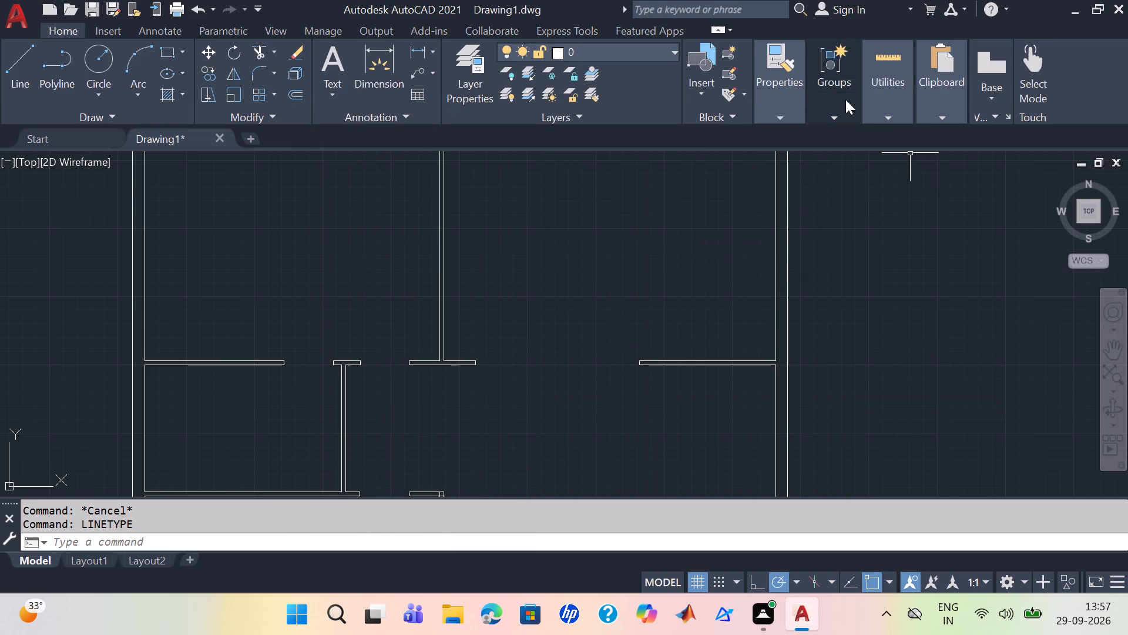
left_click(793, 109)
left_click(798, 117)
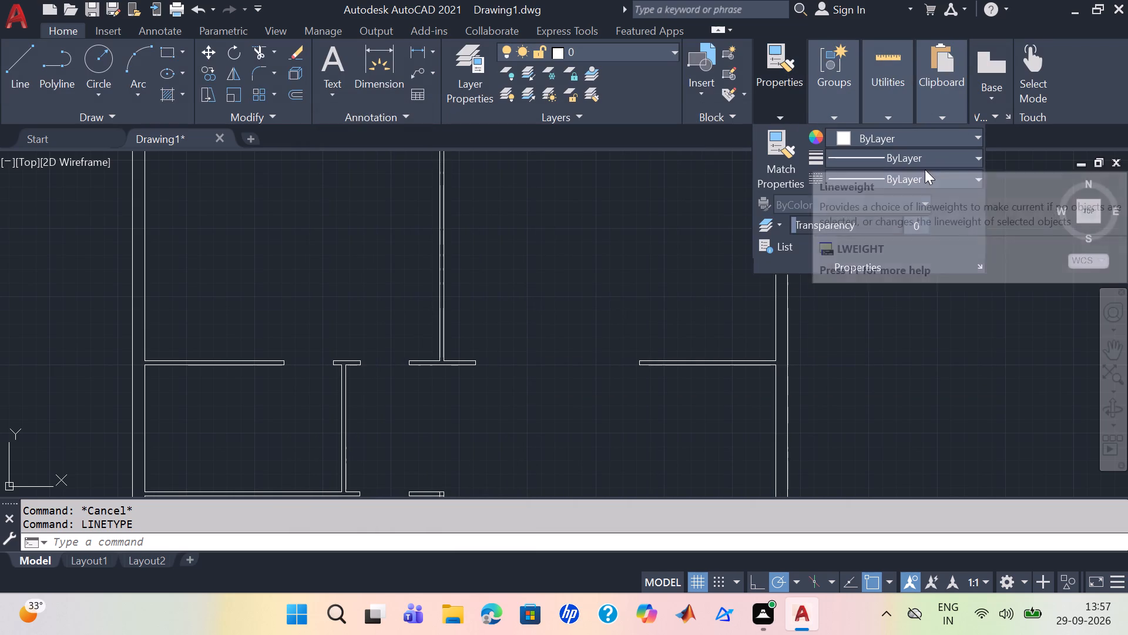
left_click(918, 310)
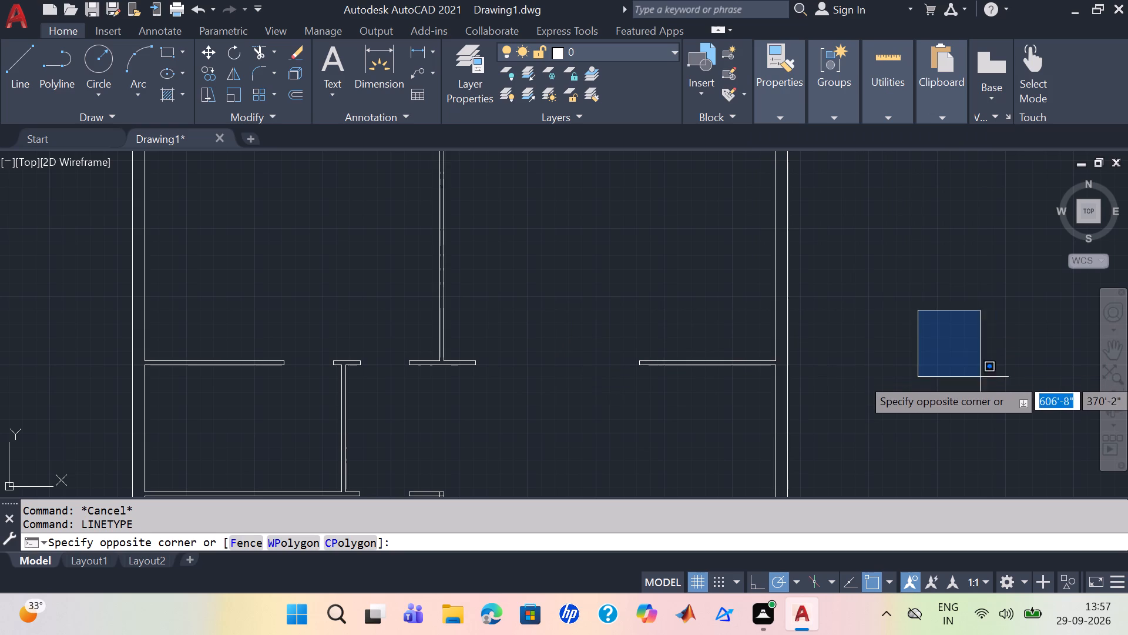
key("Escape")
Draw a horizontal line about 10' long across the wide opening, joining the midpoints of the two facing partition ends.
scroll(508, 369, "up", 2)
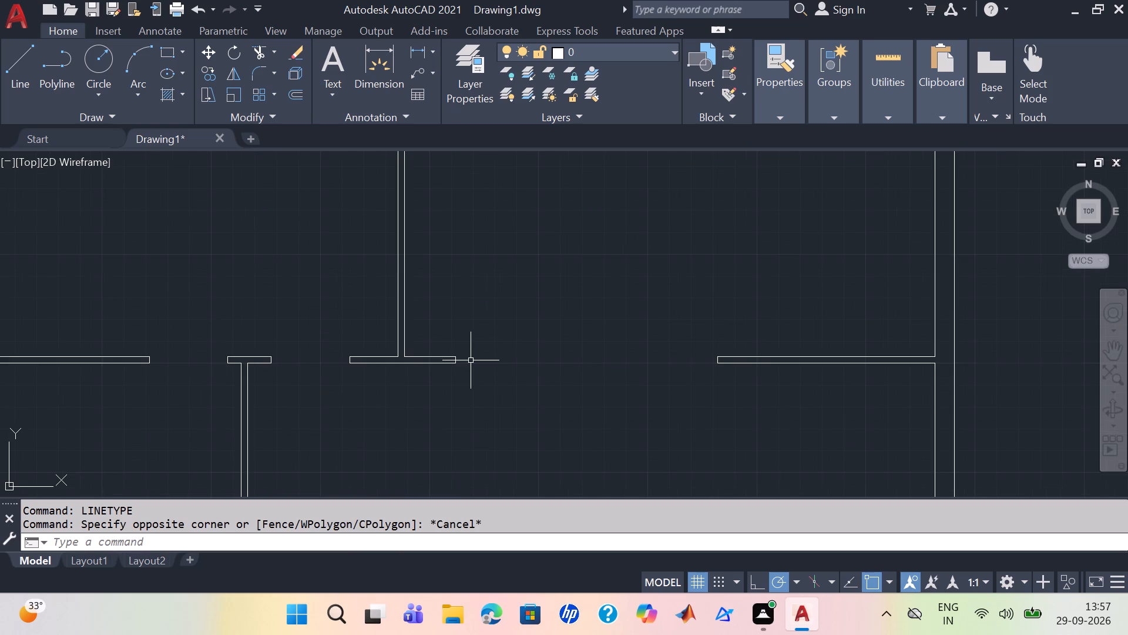
left_click(21, 81)
scroll(461, 347, "up", 1)
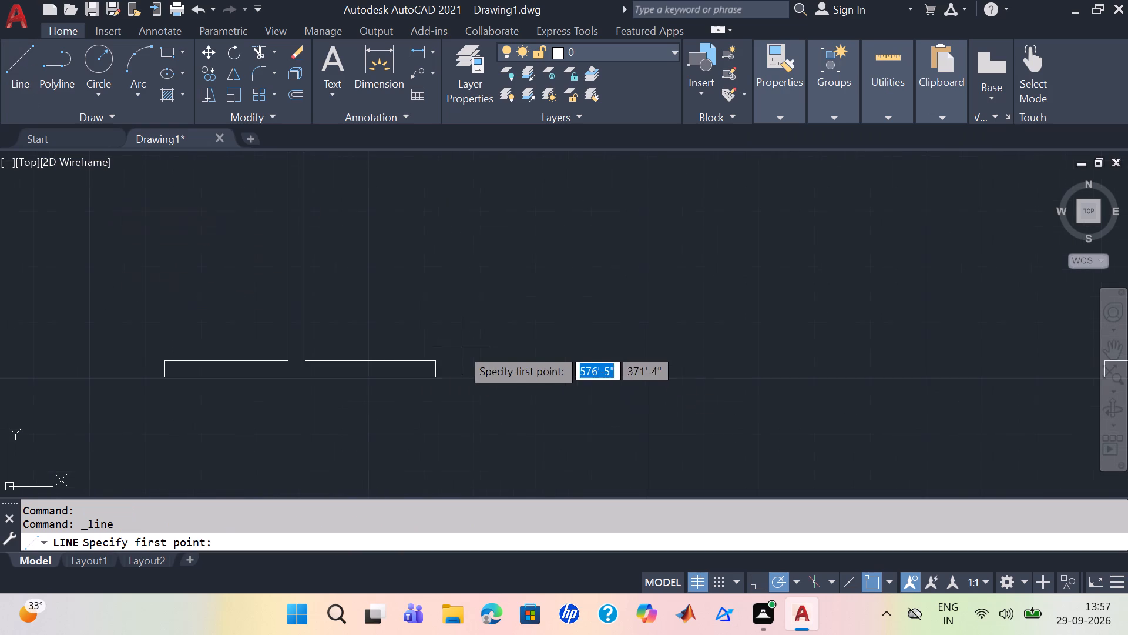
scroll(444, 375, "up", 3)
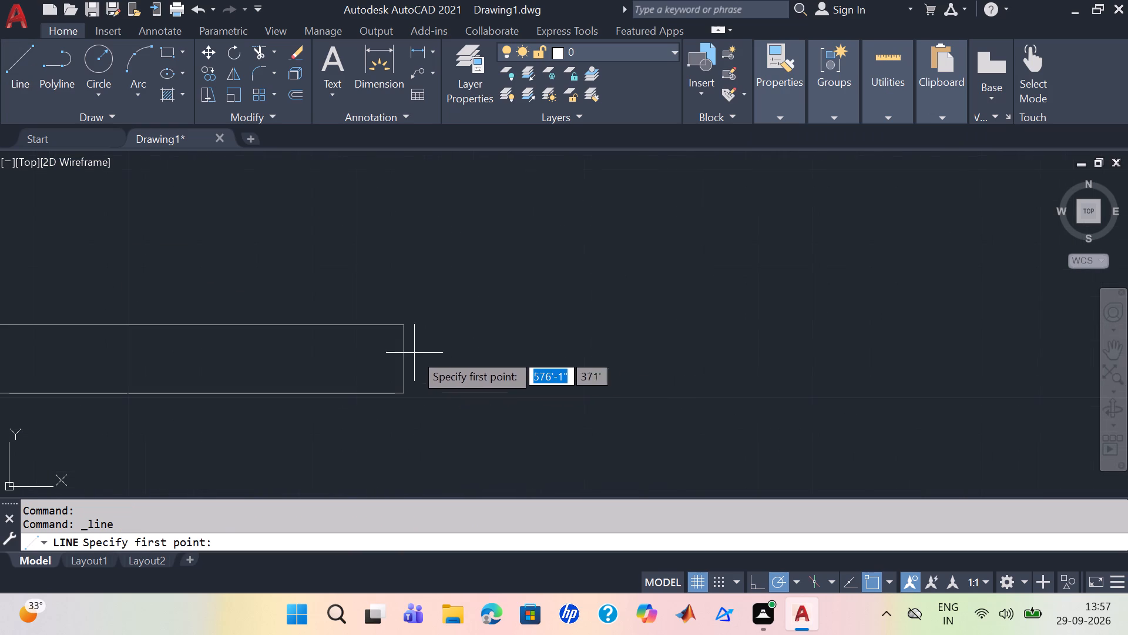
double_click(402, 361)
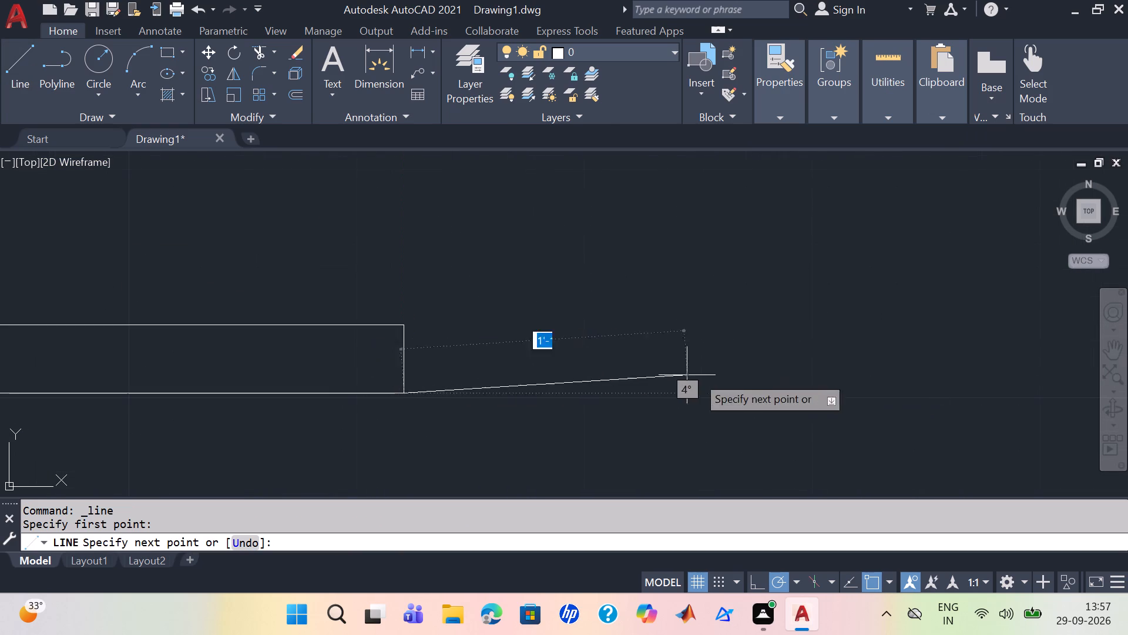
double_click(405, 353)
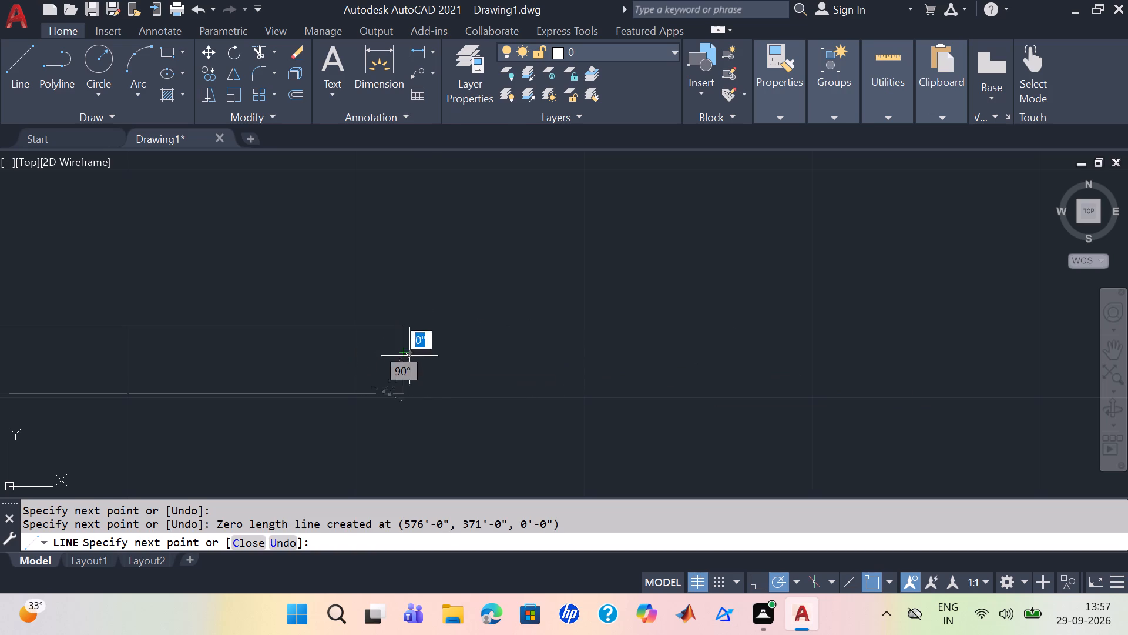
scroll(892, 378, "down", 2)
scroll(942, 365, "down", 1)
middle_click_drag(943, 365, 506, 386)
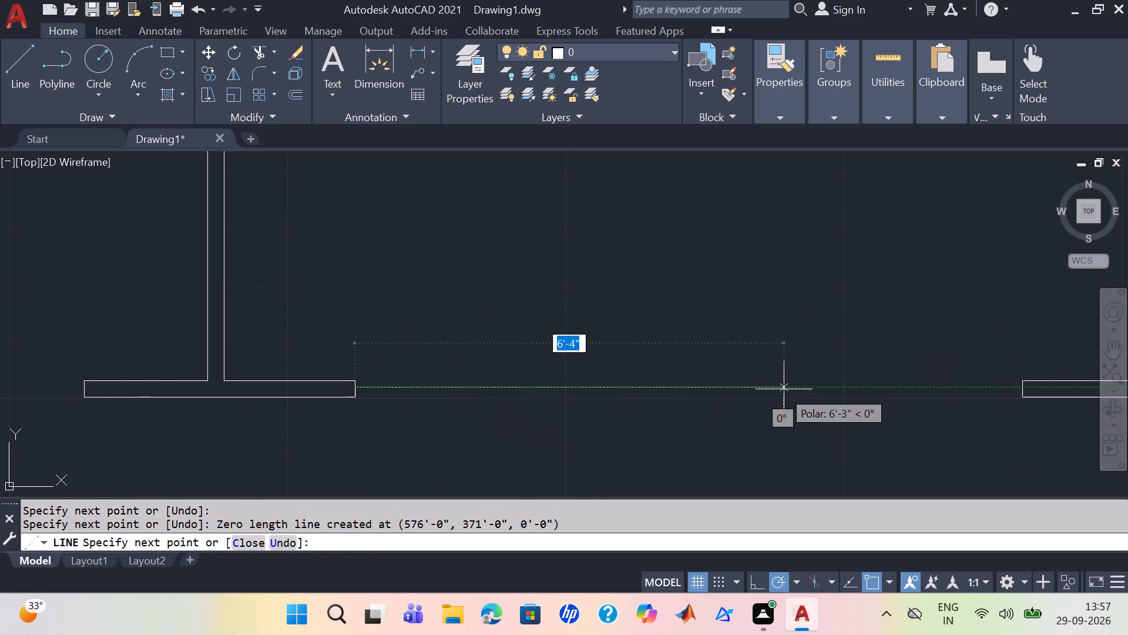
middle_click_drag(805, 385, 451, 396)
scroll(658, 403, "up", 2)
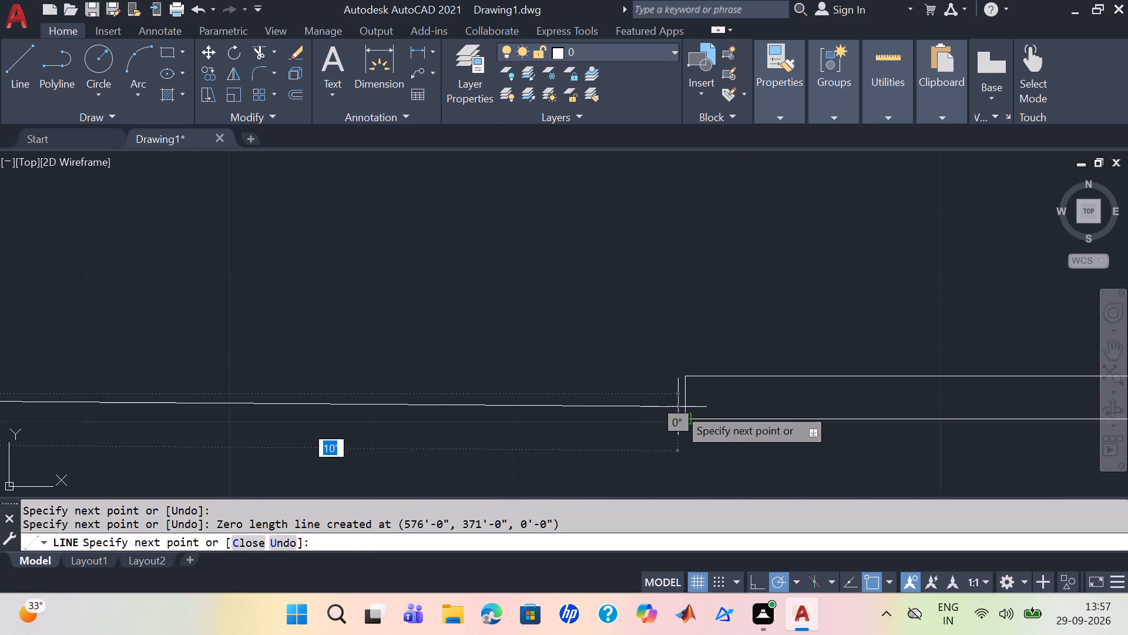
double_click(682, 399)
scroll(766, 413, "down", 3)
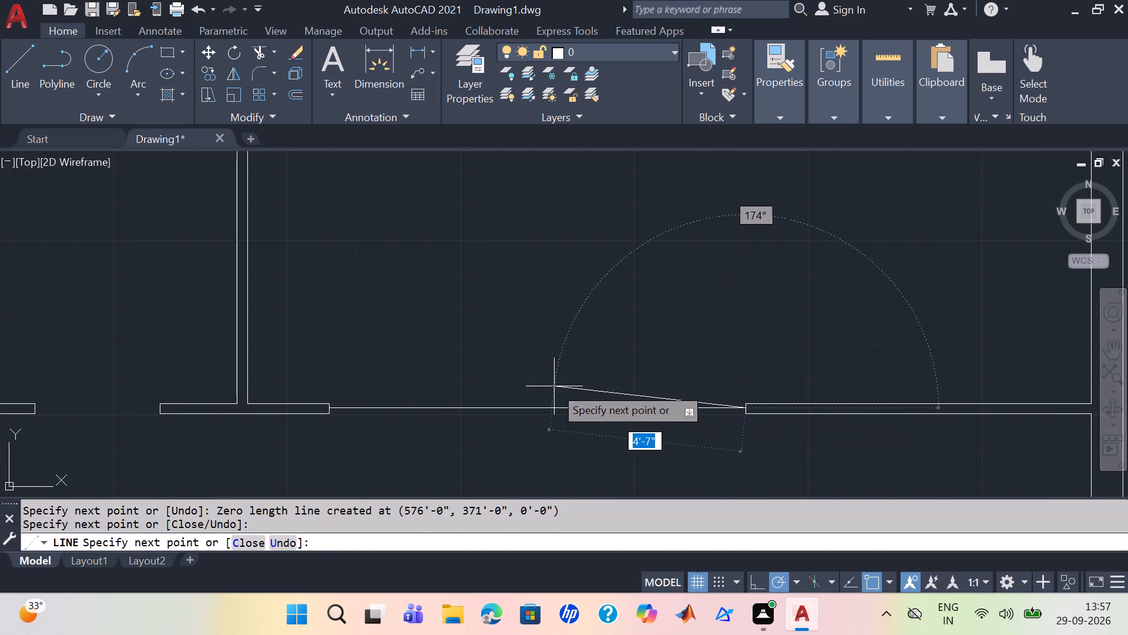
key("Escape")
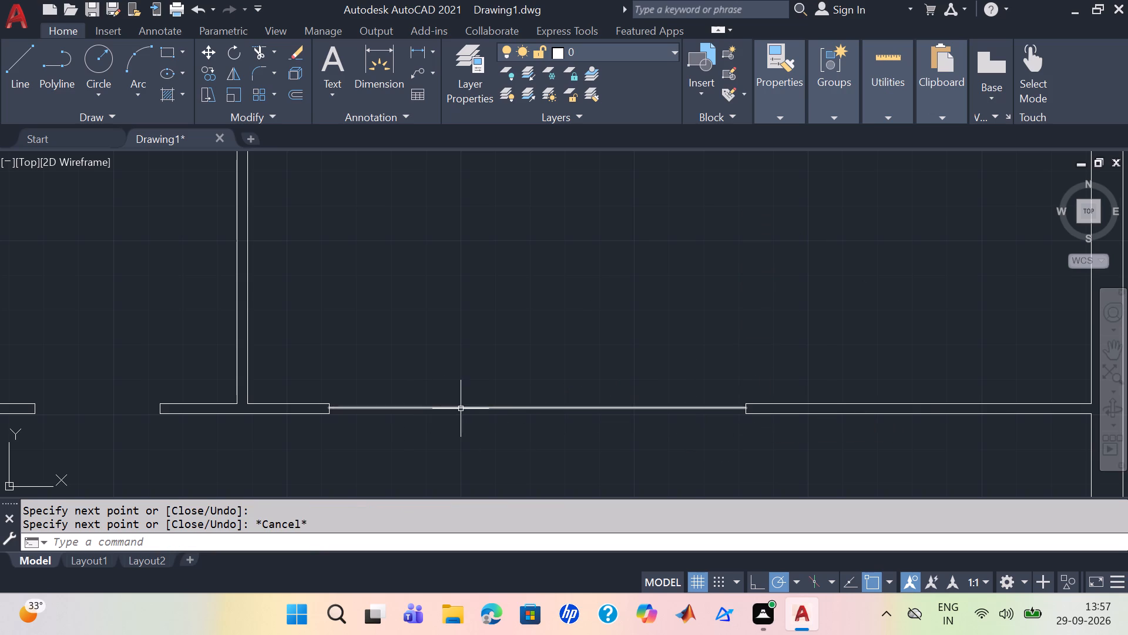
Set the linetype of the line across the wide opening to JIS_02_4.0 in its properties, and close the properties.
left_click(461, 409)
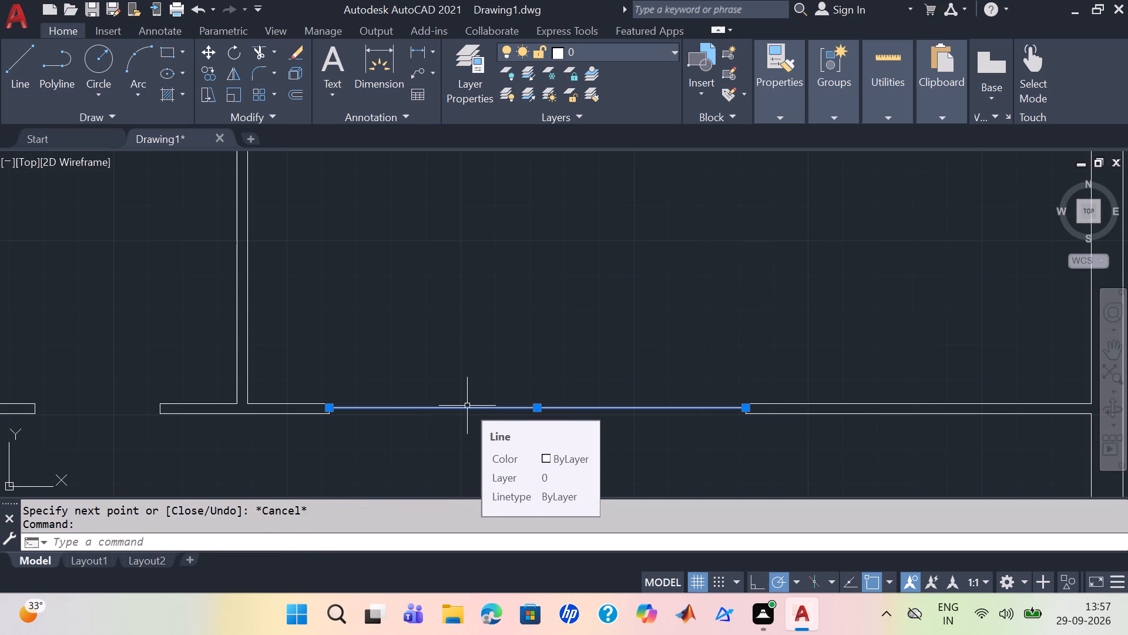
key("ctrl+1")
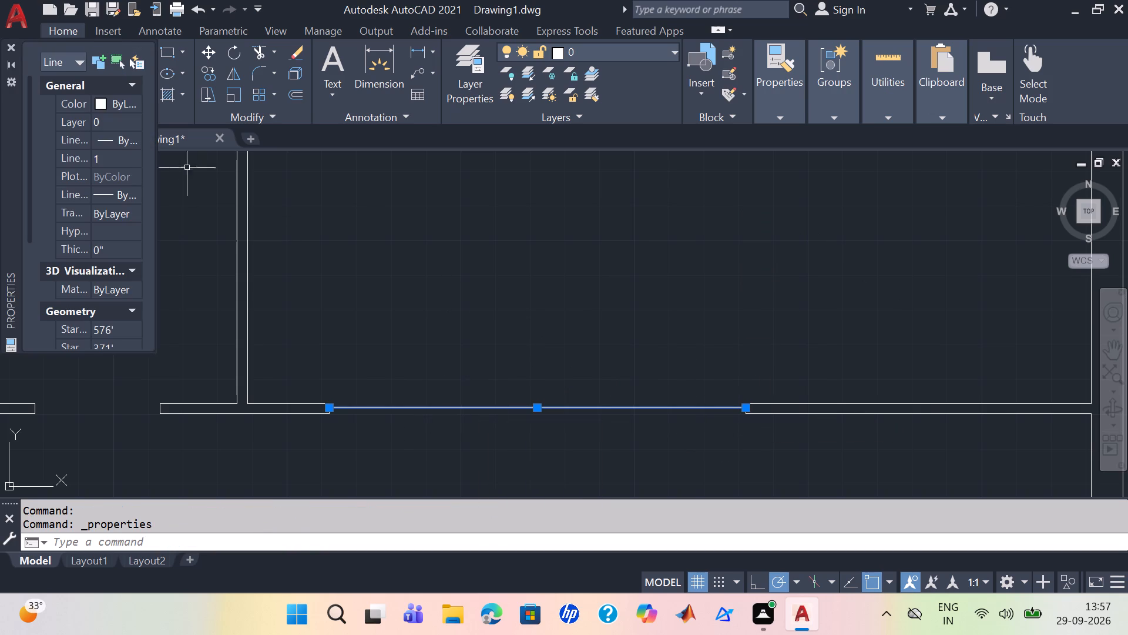
left_click(131, 139)
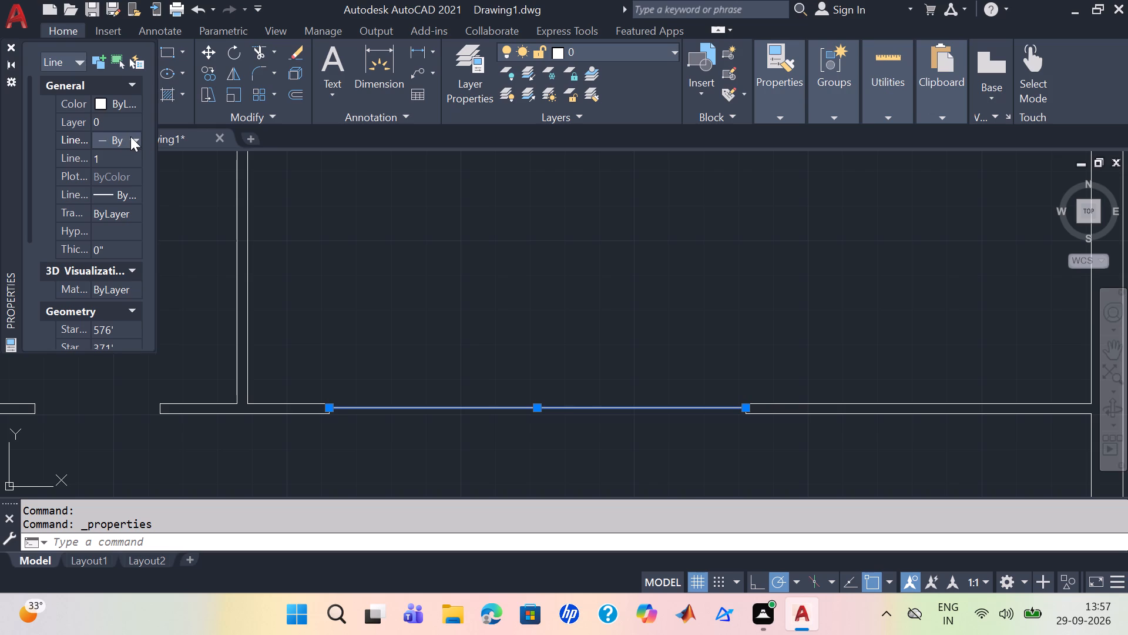
left_click(137, 138)
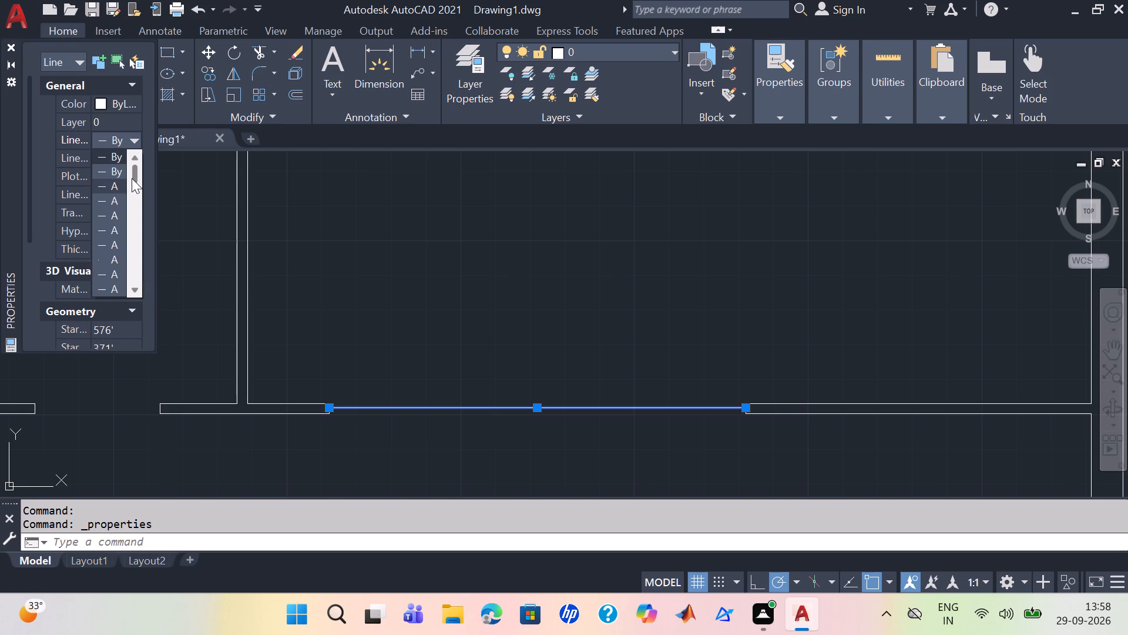
left_click_drag(132, 177, 137, 262)
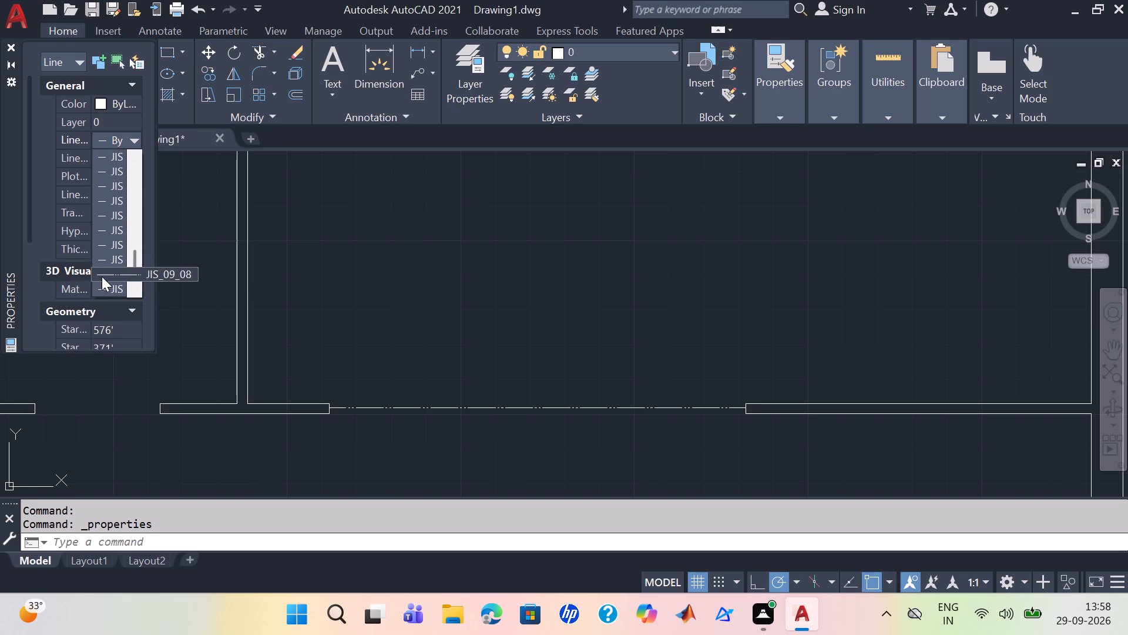
left_click(100, 185)
scroll(385, 286, "down", 2)
key("Escape")
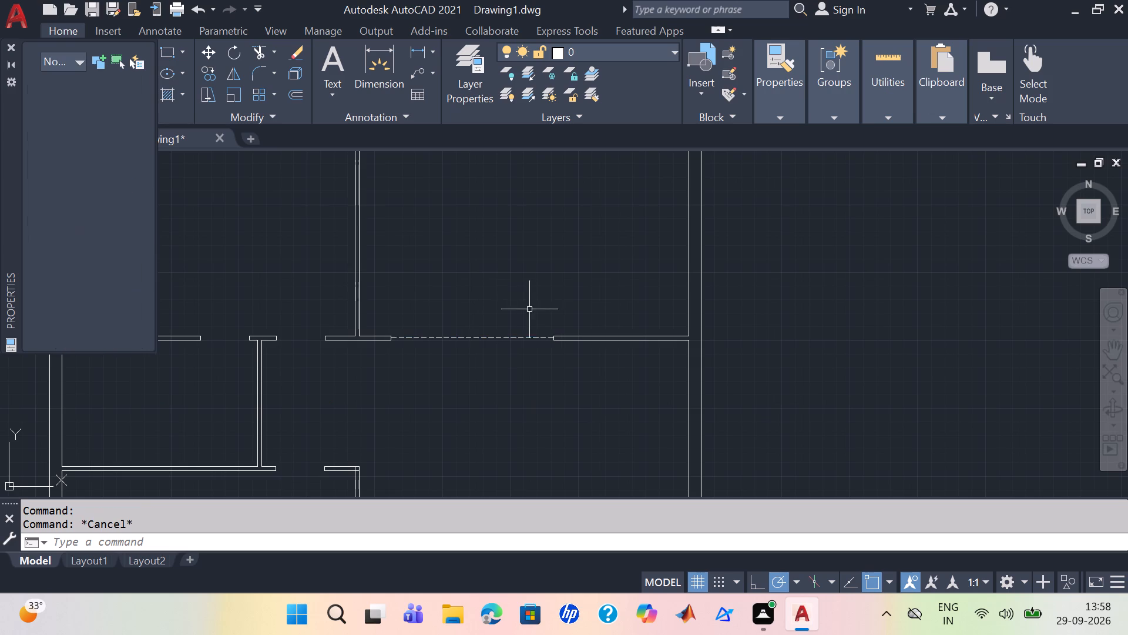
scroll(536, 376, "down", 1)
middle_click_drag(535, 377, 507, 388)
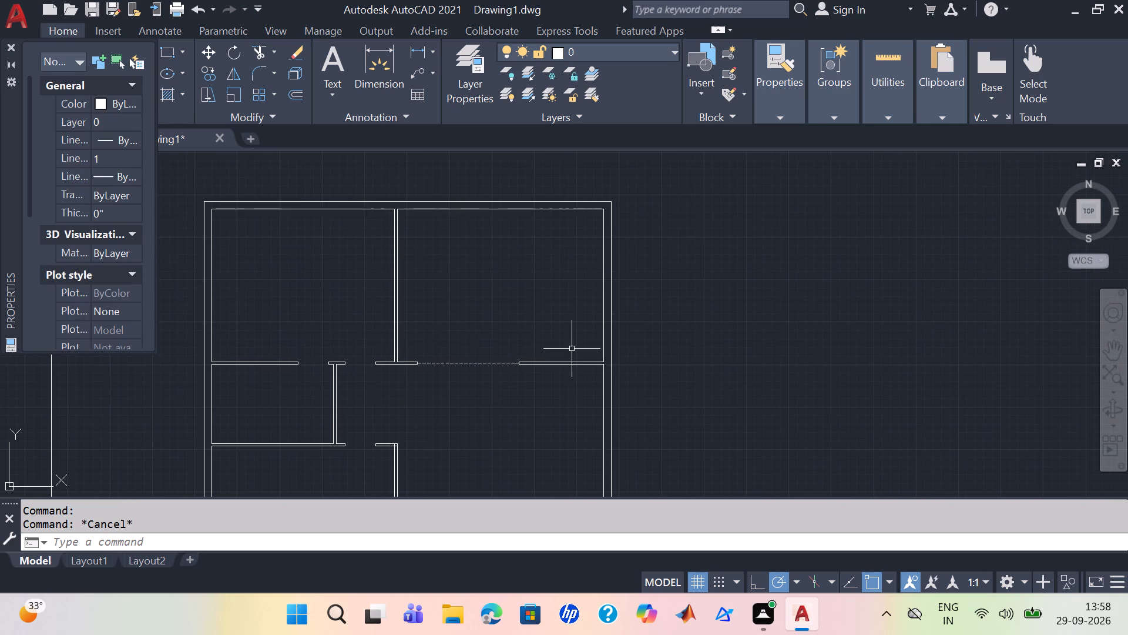
key("Escape")
key("Escape")
key("ctrl+1")
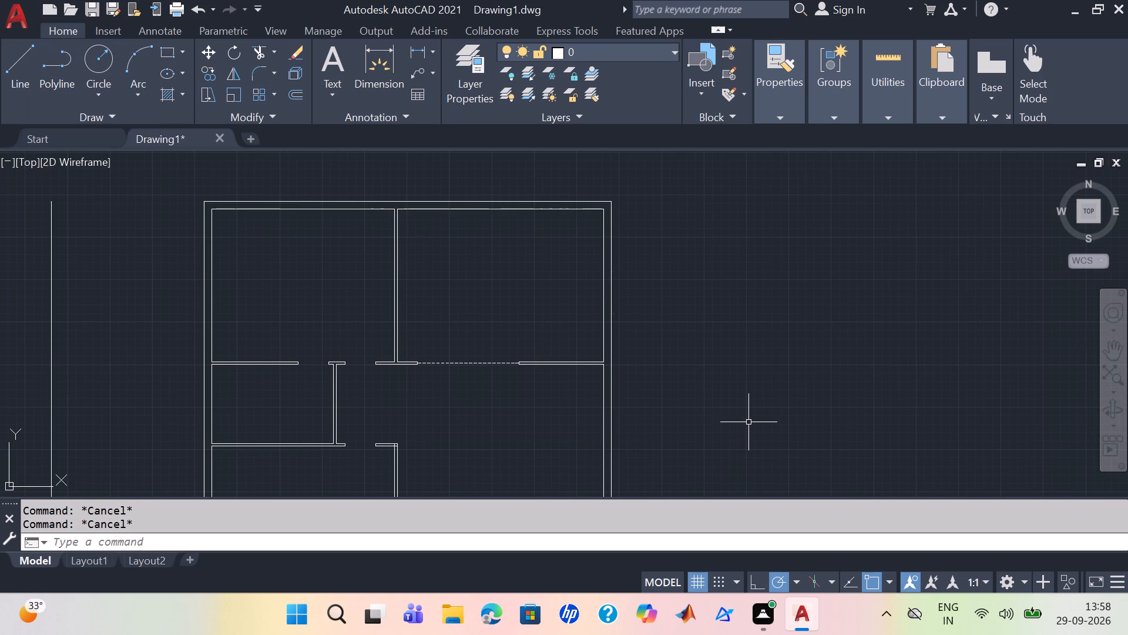
Examine the partitions, junctions and openings throughout the floor plan, including the dashed line across the wide opening.
scroll(748, 421, "down", 1)
middle_click_drag(747, 421, 714, 238)
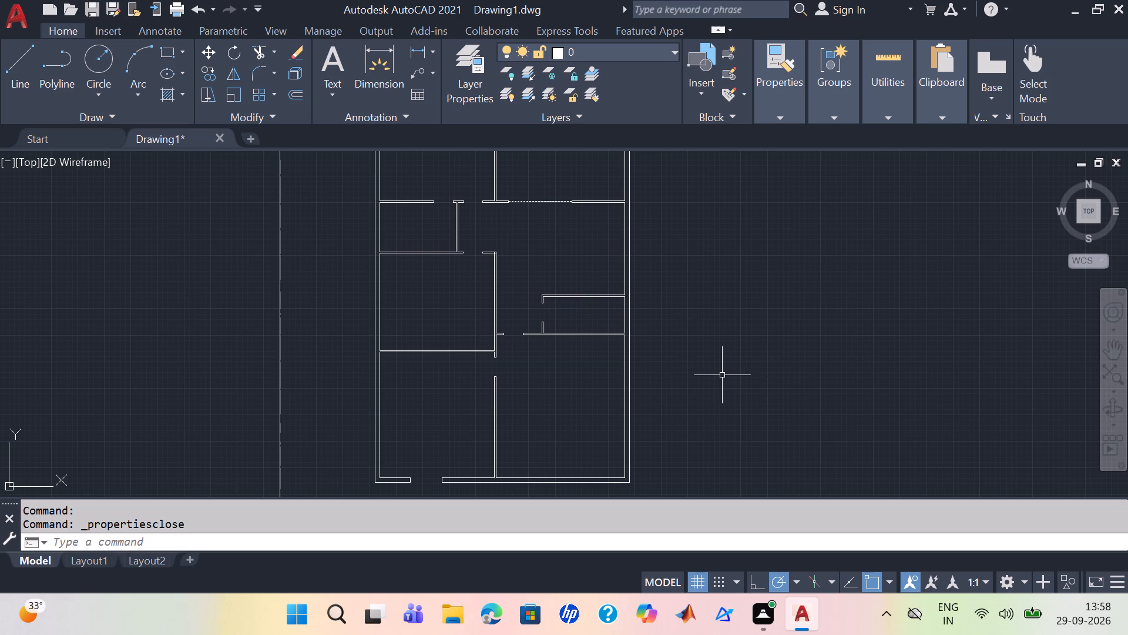
middle_click_drag(721, 375, 720, 397)
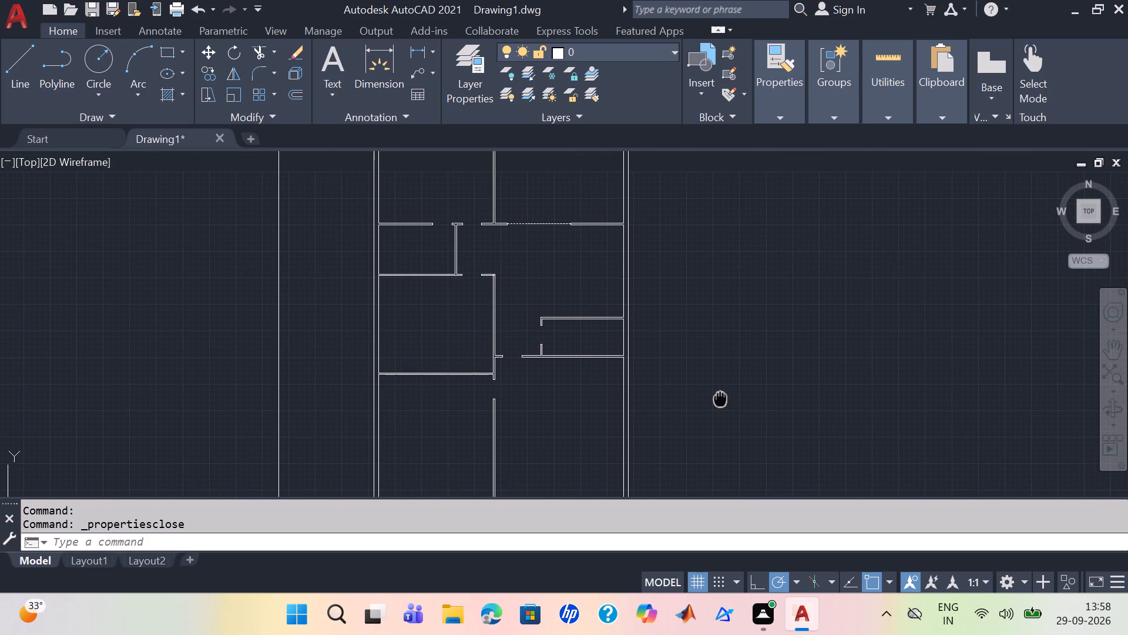
middle_click_drag(720, 397, 728, 399)
scroll(558, 431, "up", 1)
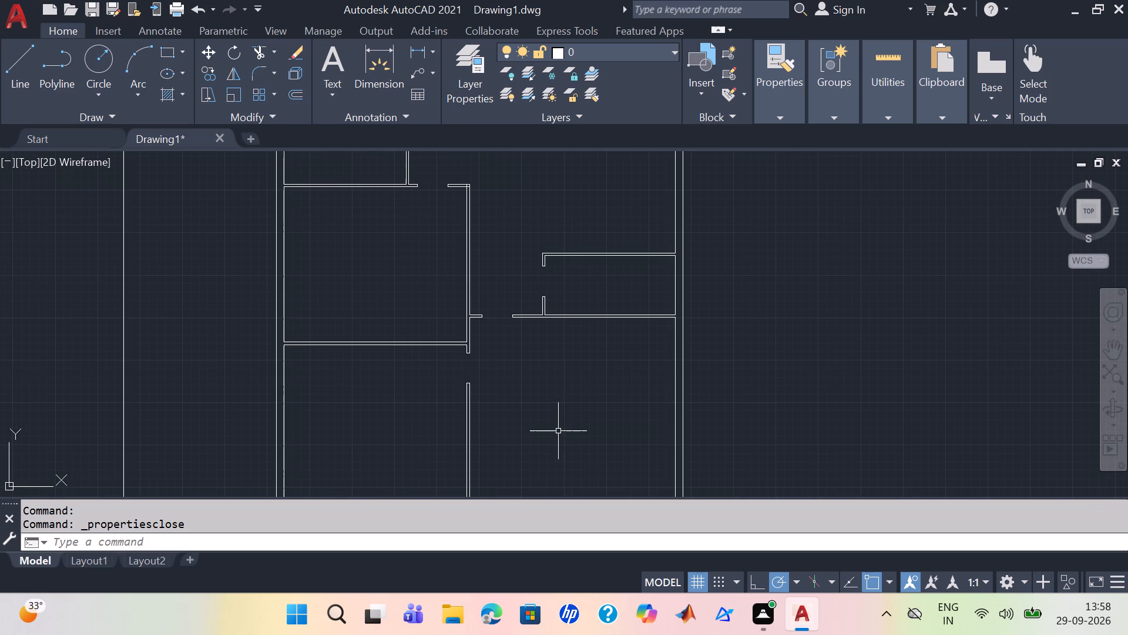
scroll(531, 405, "up", 1)
middle_click_drag(521, 382, 559, 513)
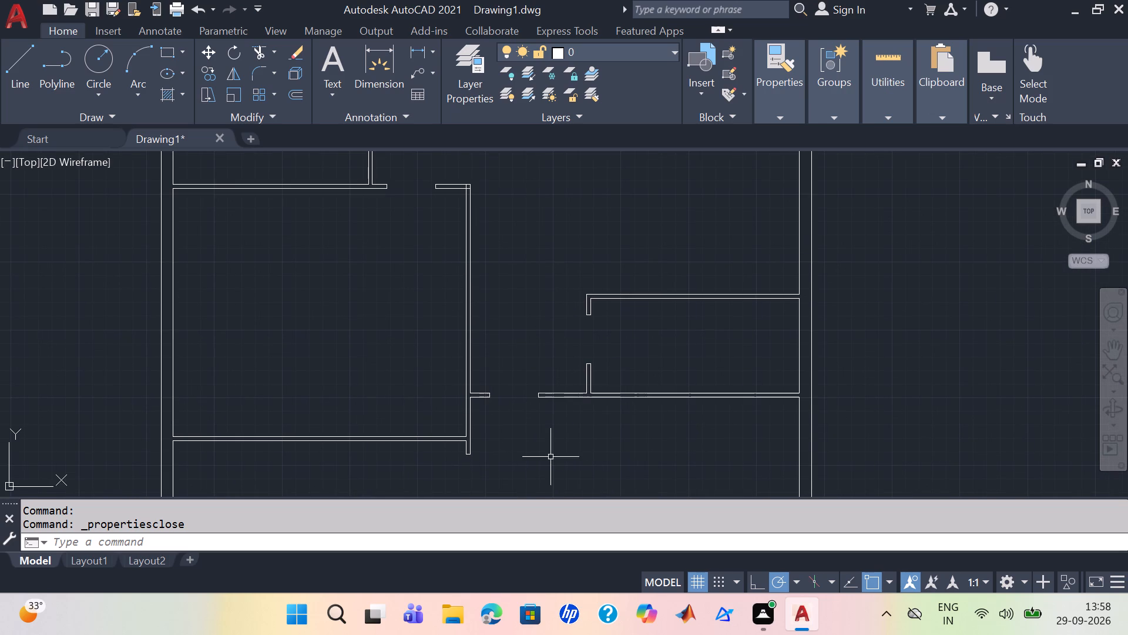
middle_click_drag(590, 439, 610, 482)
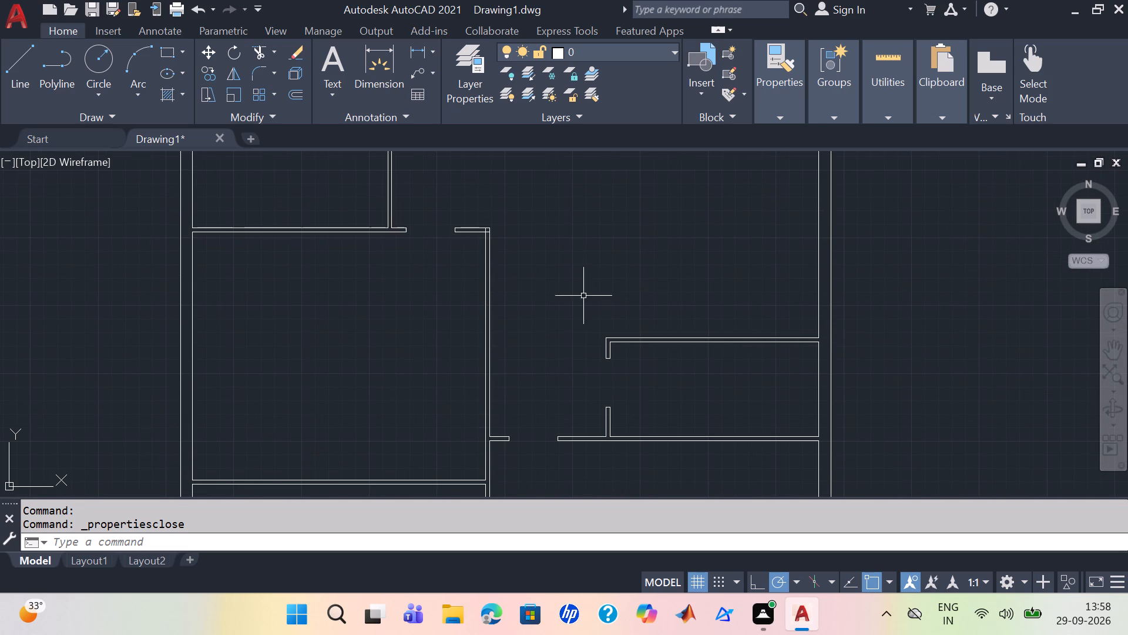
middle_click_drag(545, 288, 563, 386)
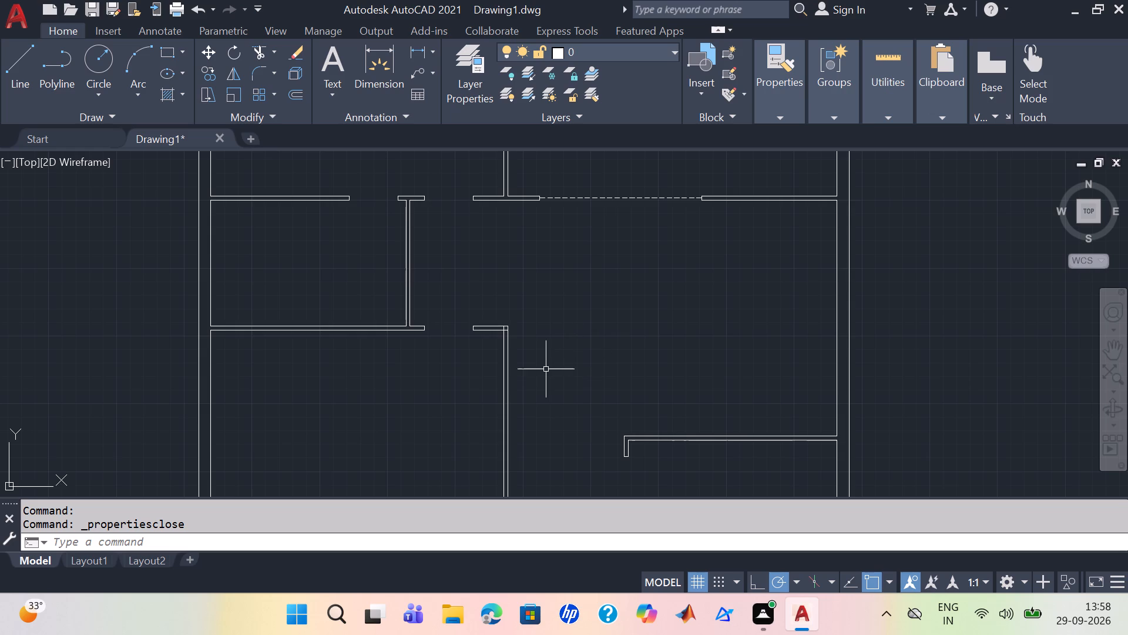
middle_click_drag(619, 360, 566, 282)
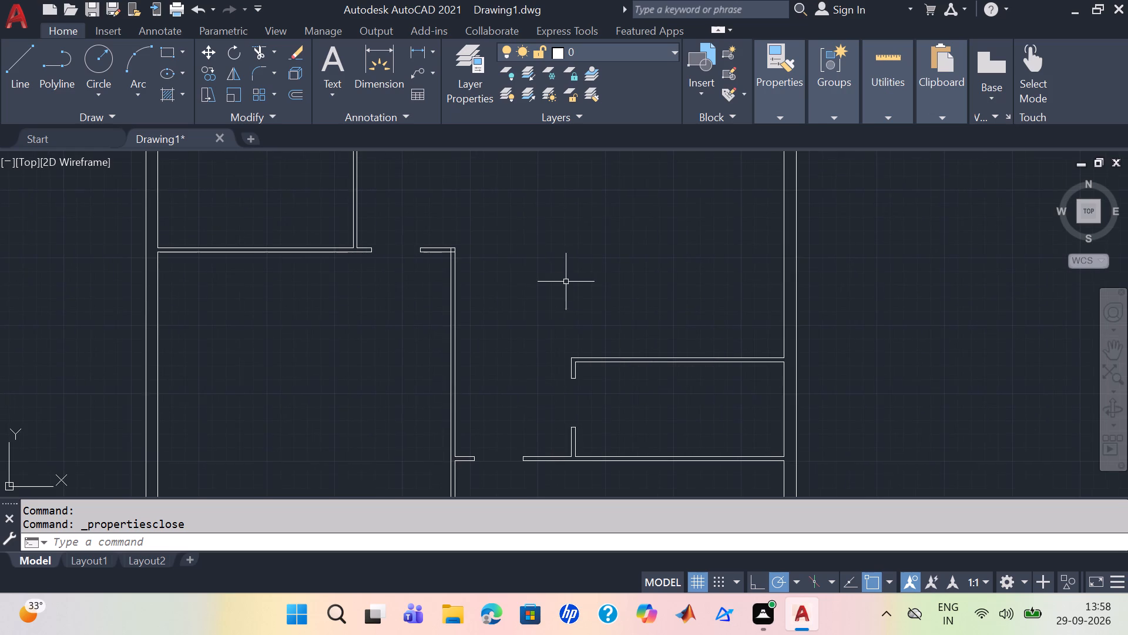
middle_click_drag(485, 265, 553, 316)
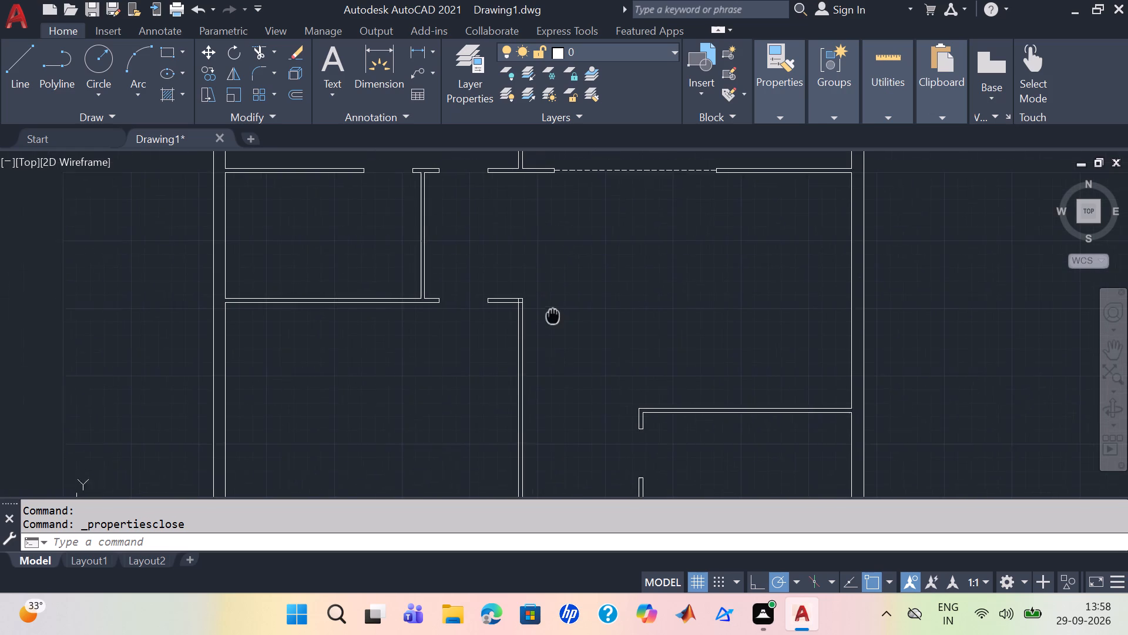
middle_click_drag(553, 316, 553, 322)
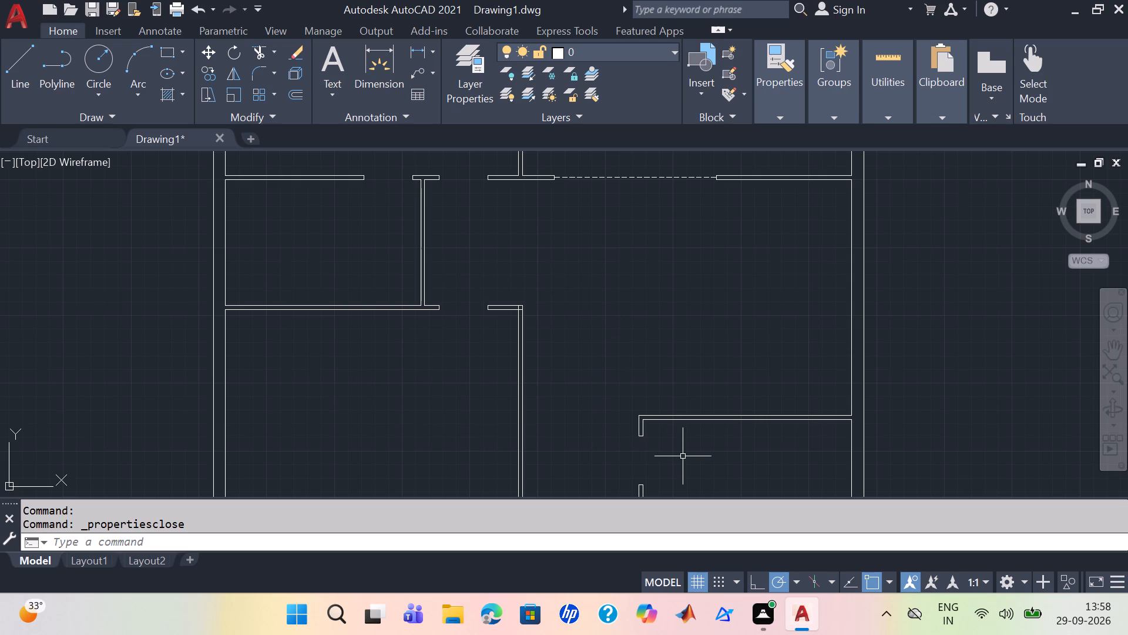
scroll(545, 339, "down", 1)
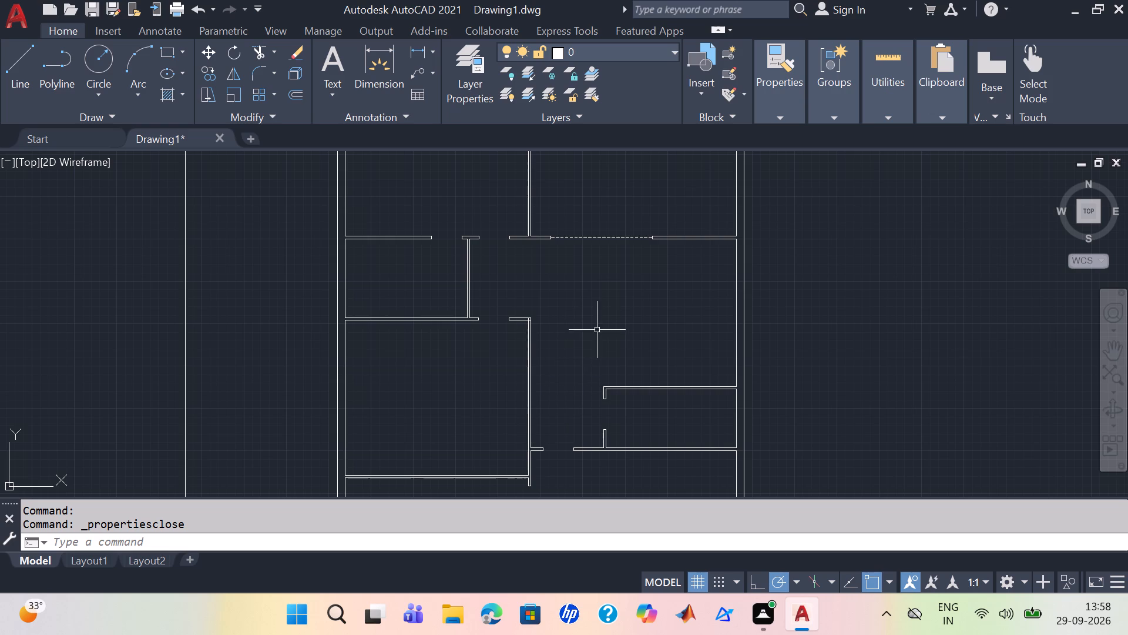
scroll(501, 296, "up", 1)
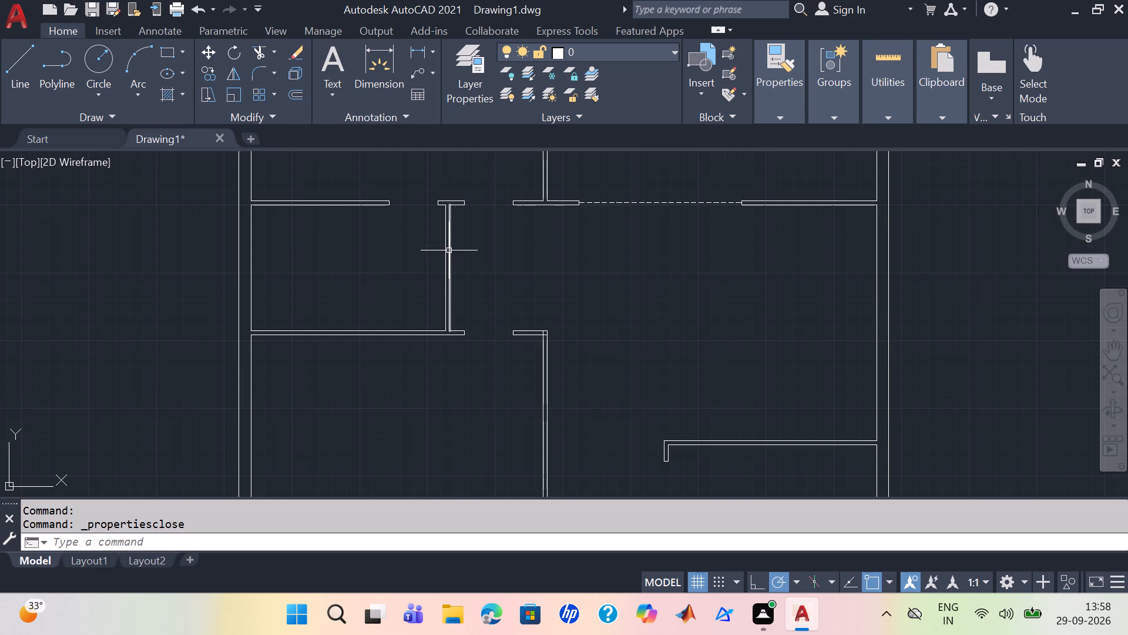
scroll(454, 262, "up", 2)
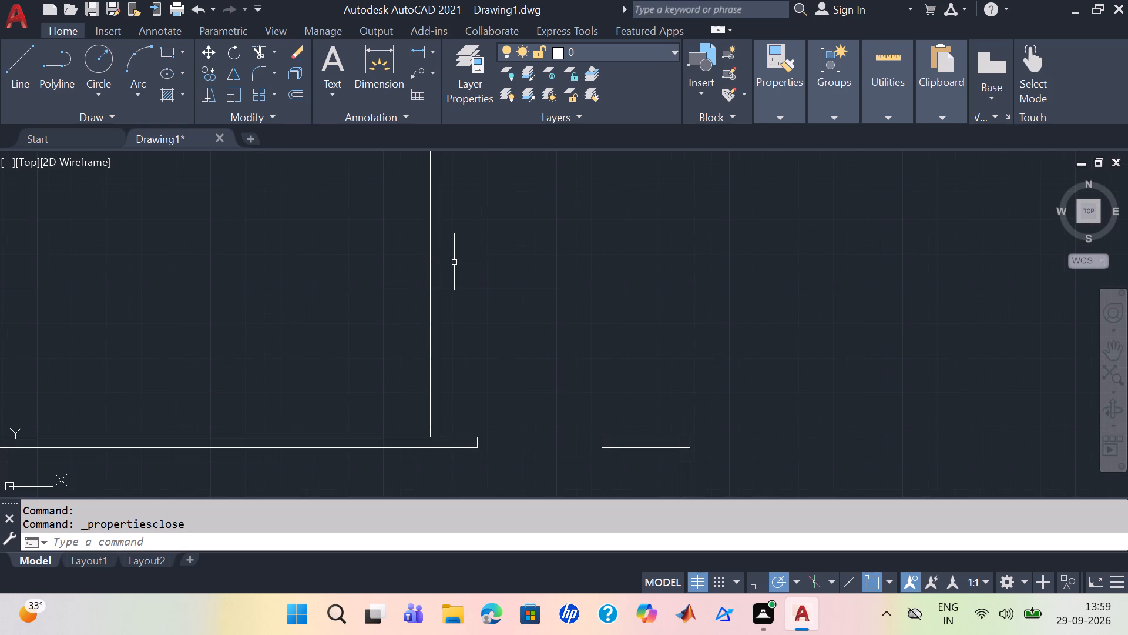
scroll(454, 263, "down", 1)
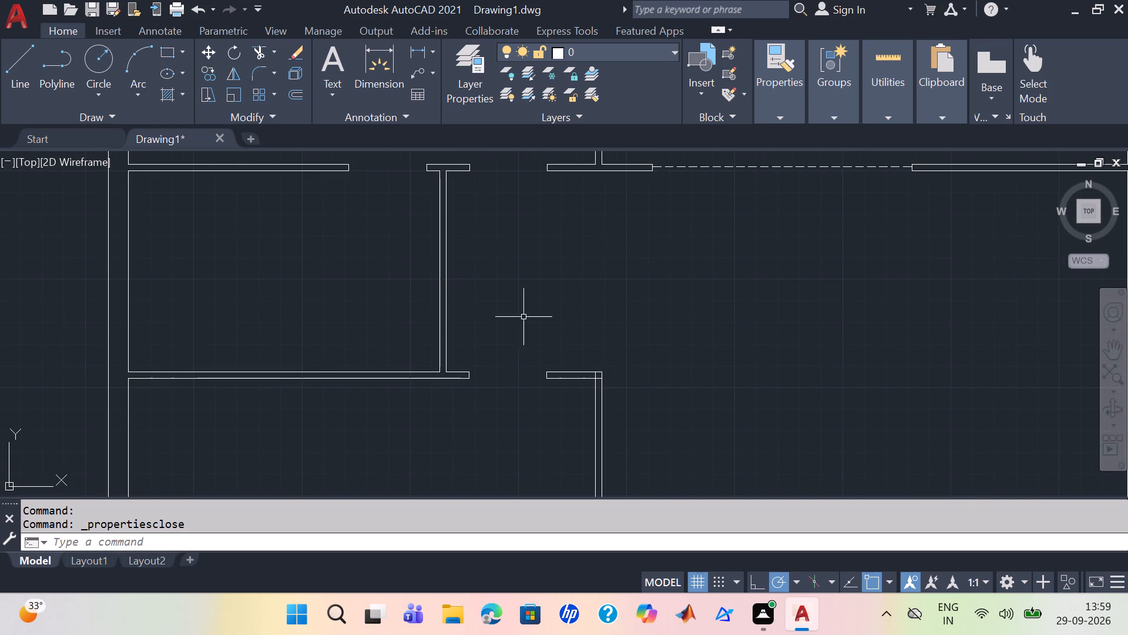
scroll(508, 312, "down", 1)
scroll(571, 296, "down", 1)
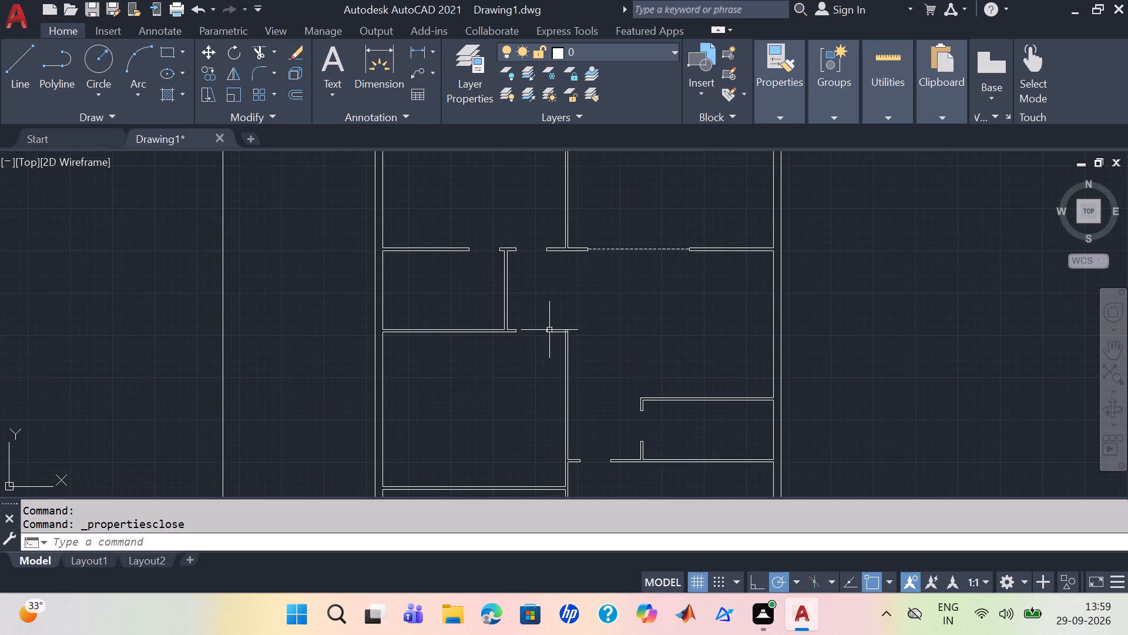
scroll(562, 347, "down", 1)
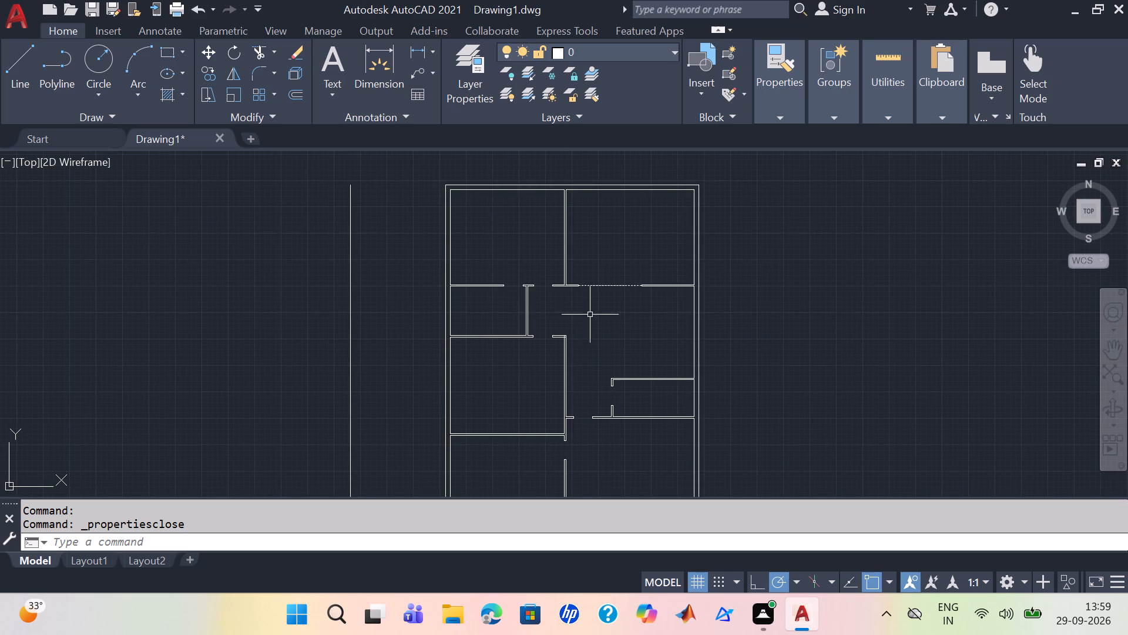
middle_click_drag(546, 328, 405, 327)
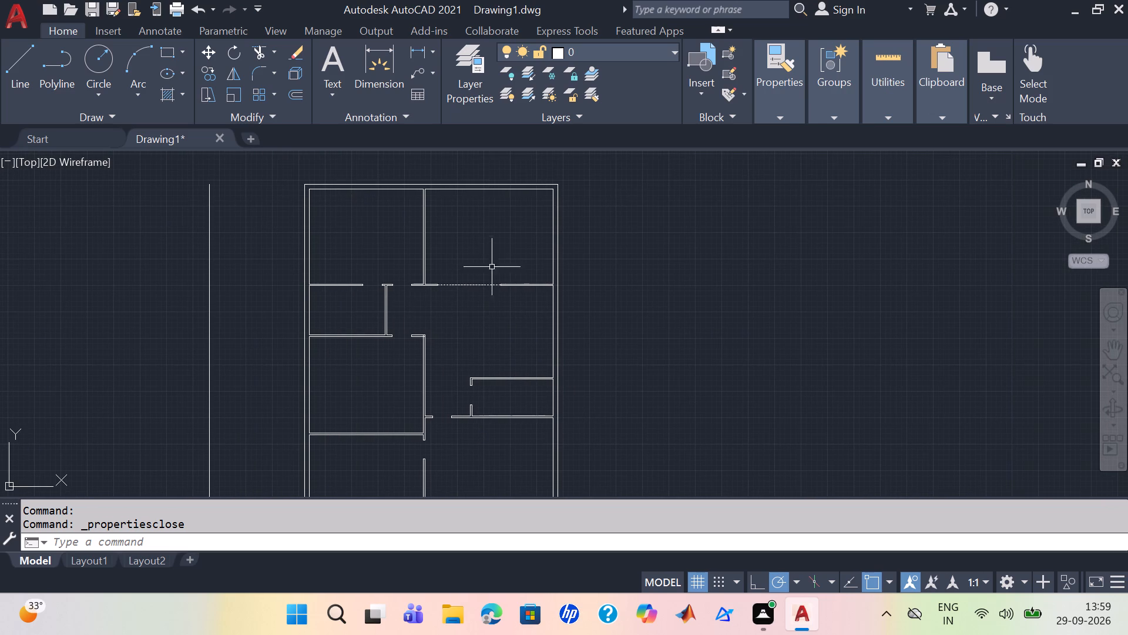
scroll(495, 255, "up", 1)
scroll(493, 249, "down", 1)
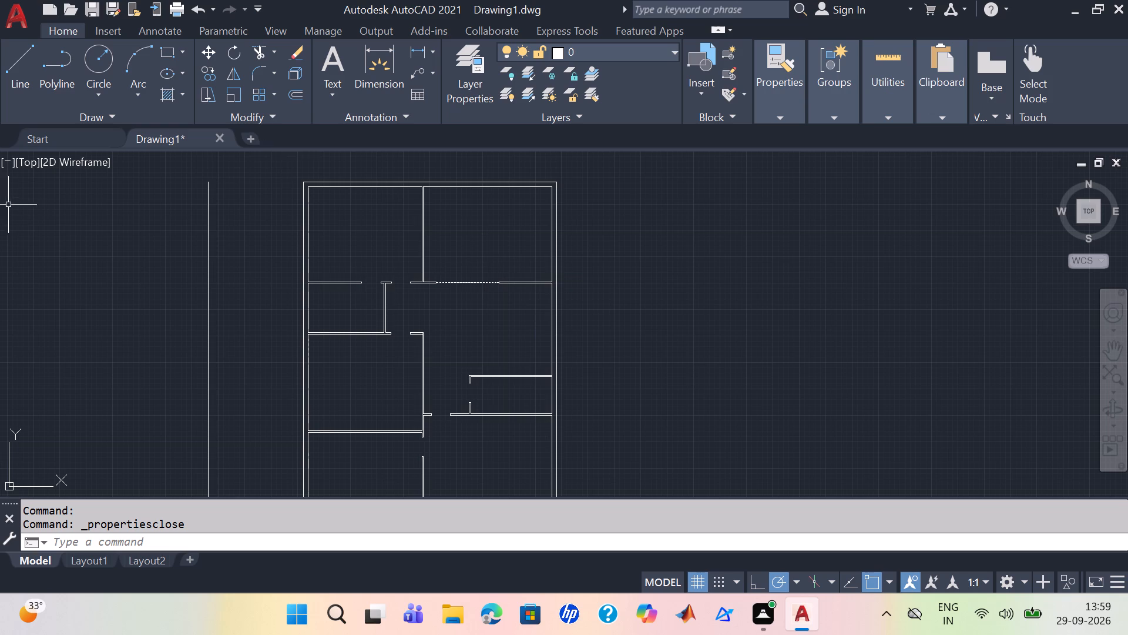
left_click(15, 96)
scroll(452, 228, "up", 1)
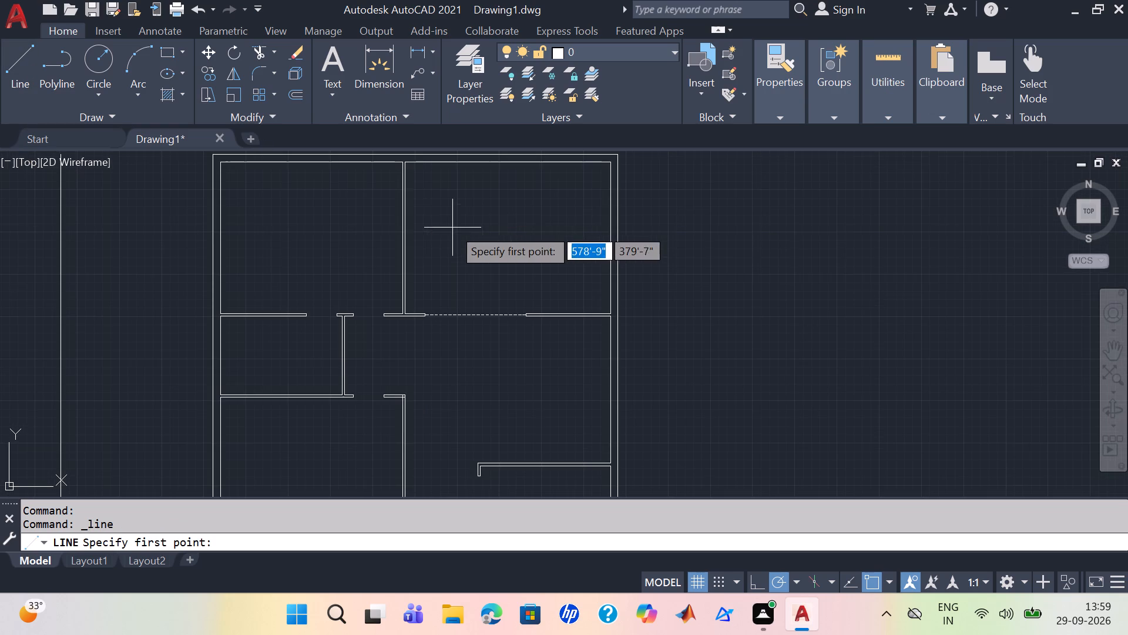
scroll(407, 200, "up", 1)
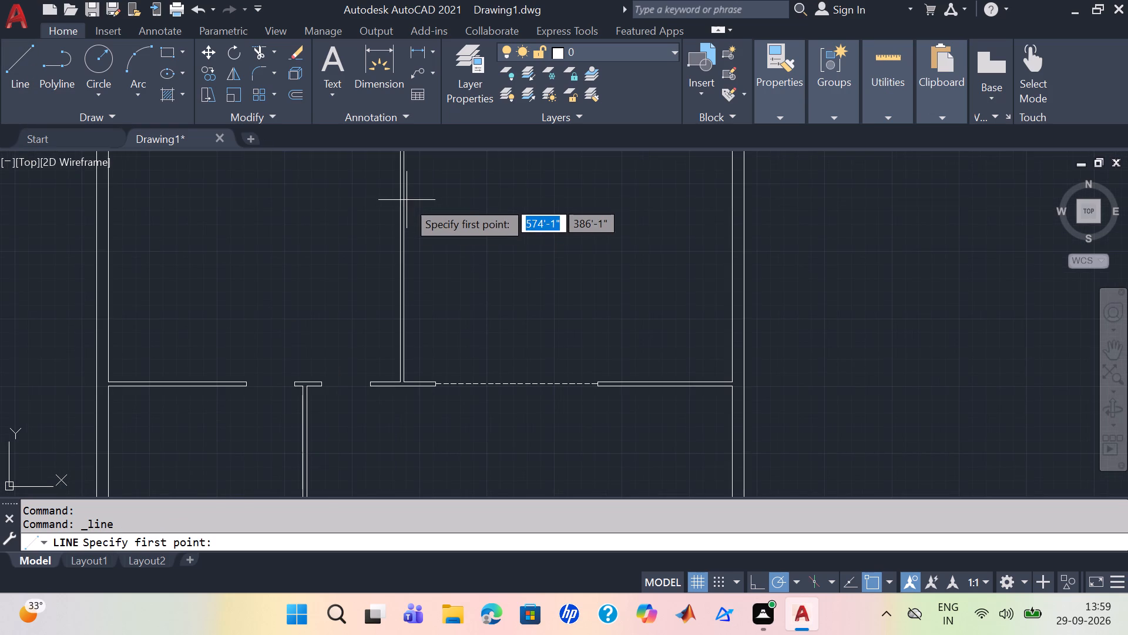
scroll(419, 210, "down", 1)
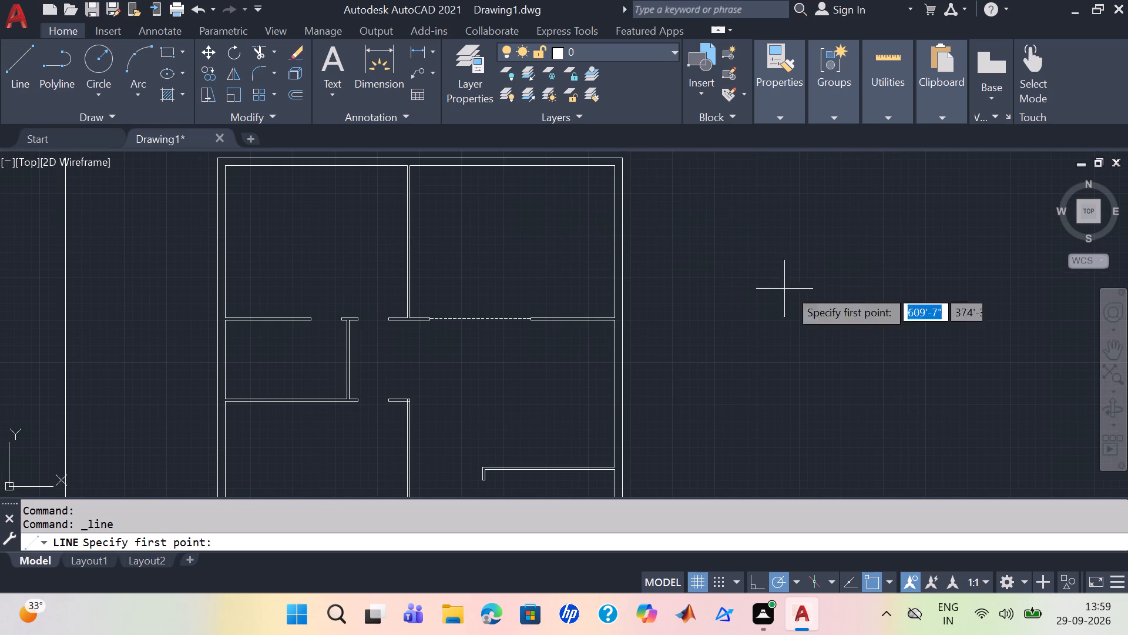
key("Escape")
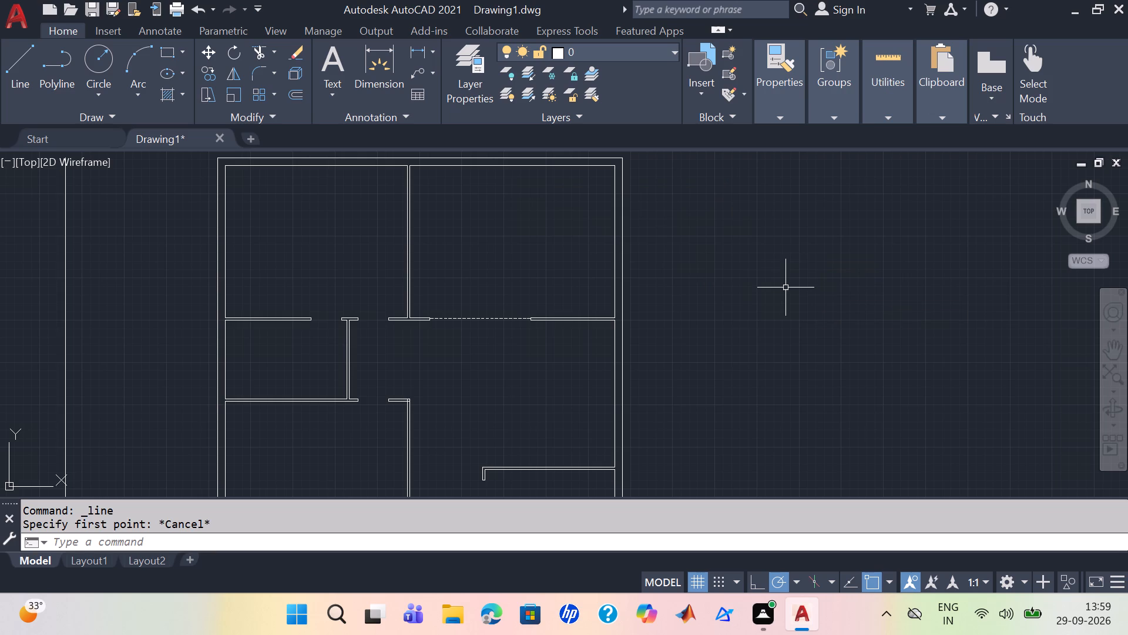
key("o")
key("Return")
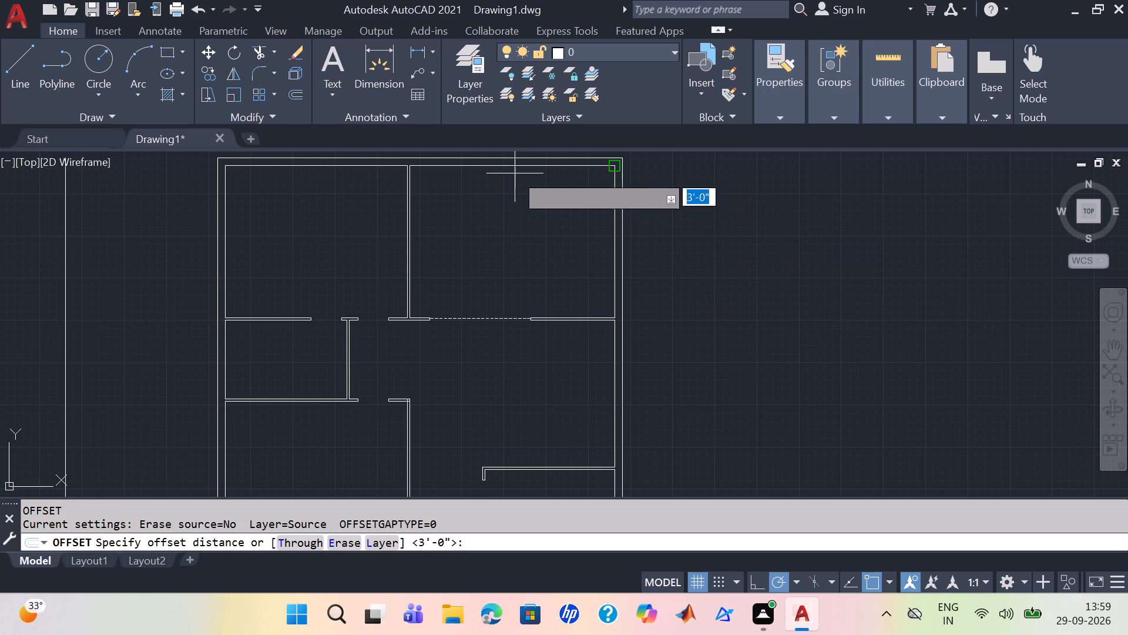
Measure the width and depth of the north-east room with the quick measuring tool.
left_click(874, 72)
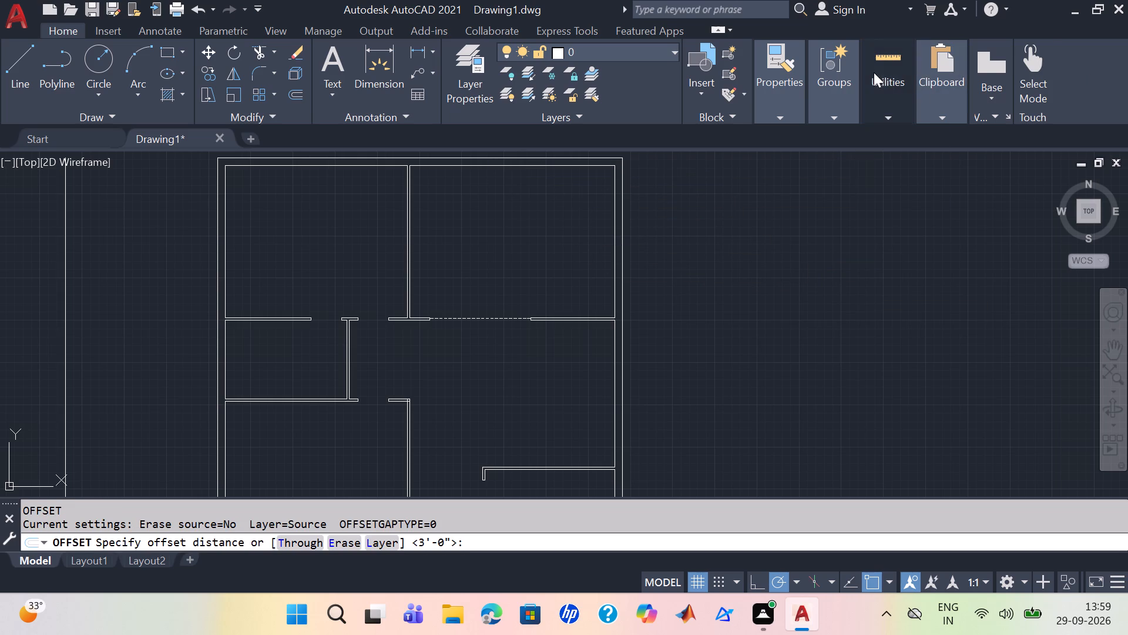
left_click(916, 145)
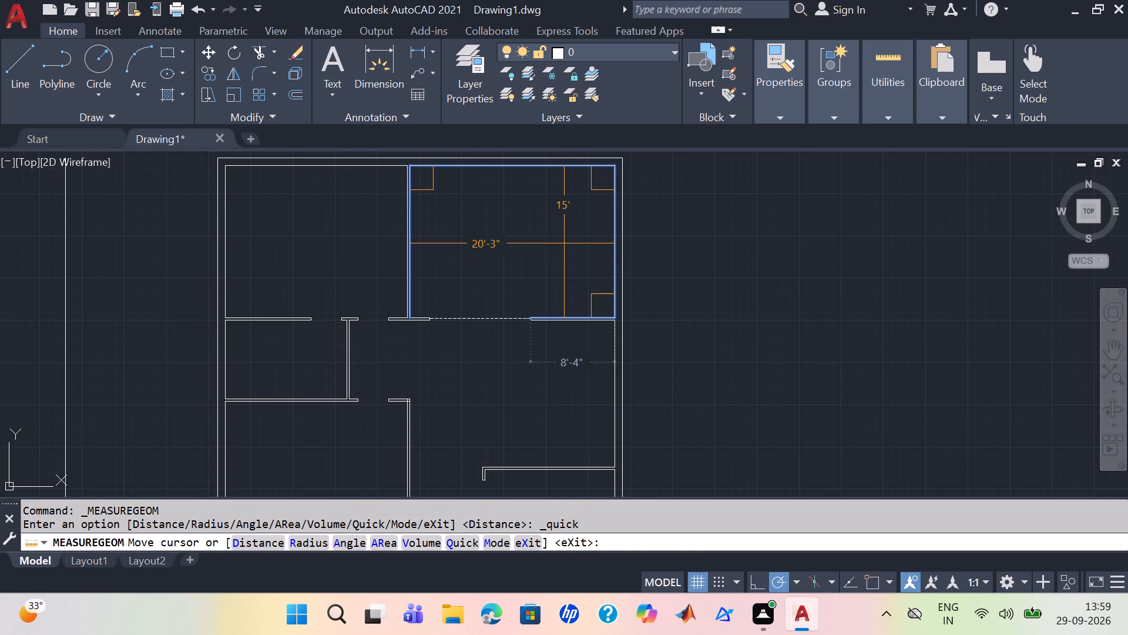
key("Escape")
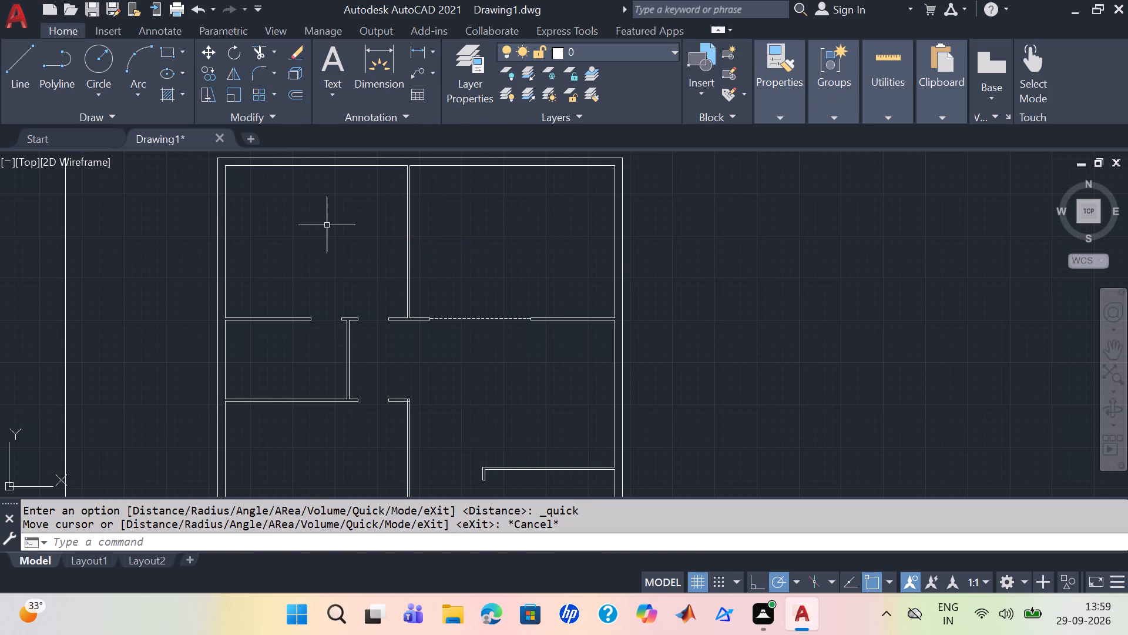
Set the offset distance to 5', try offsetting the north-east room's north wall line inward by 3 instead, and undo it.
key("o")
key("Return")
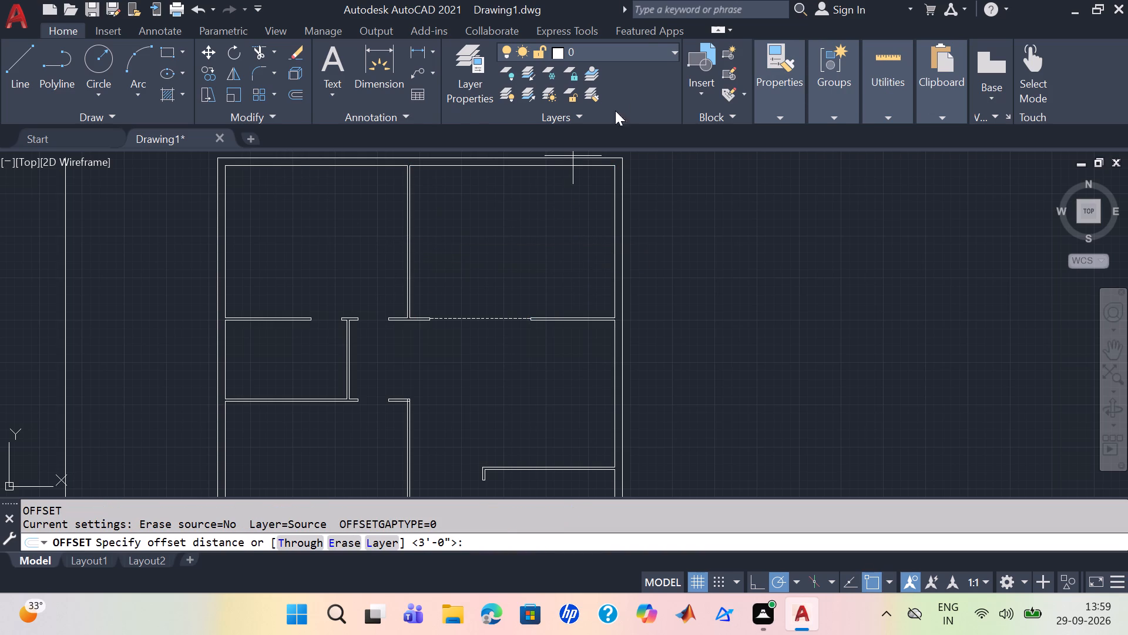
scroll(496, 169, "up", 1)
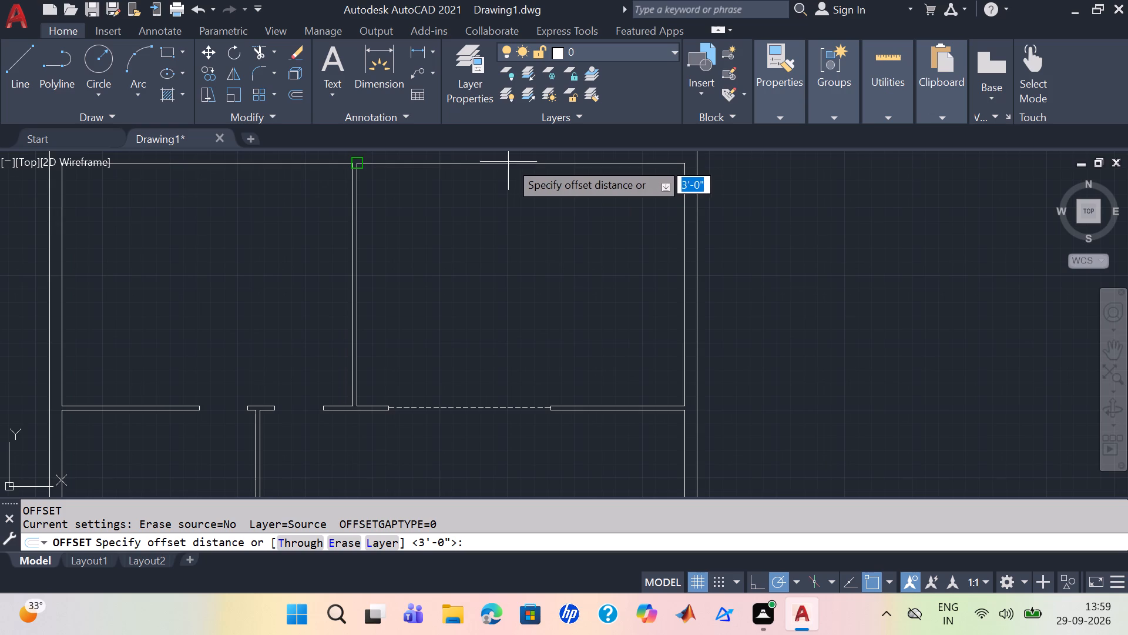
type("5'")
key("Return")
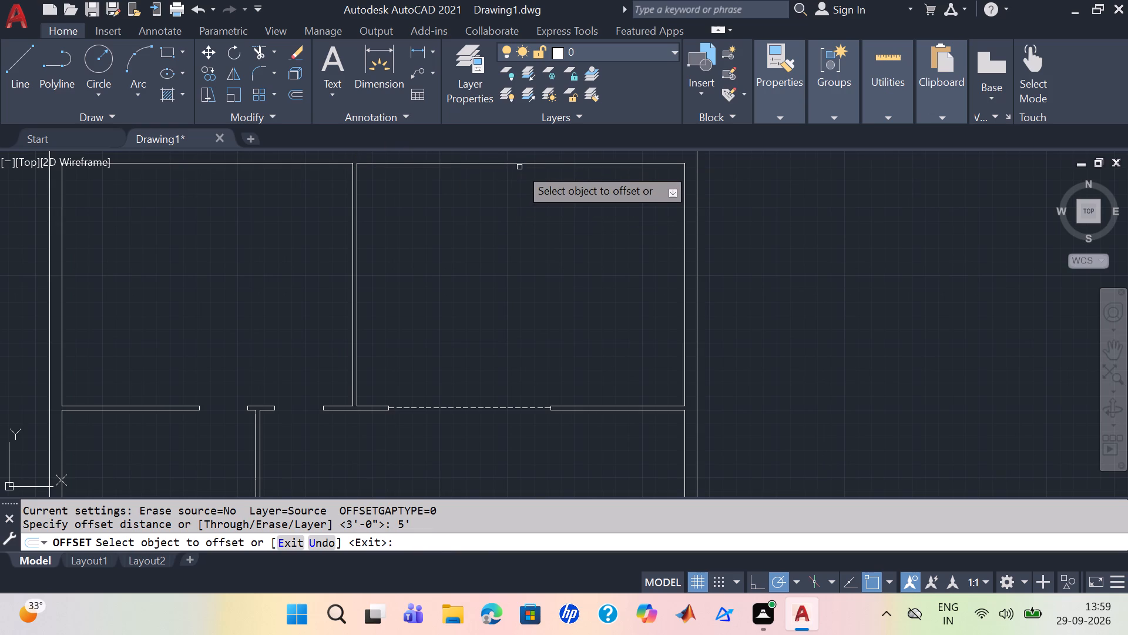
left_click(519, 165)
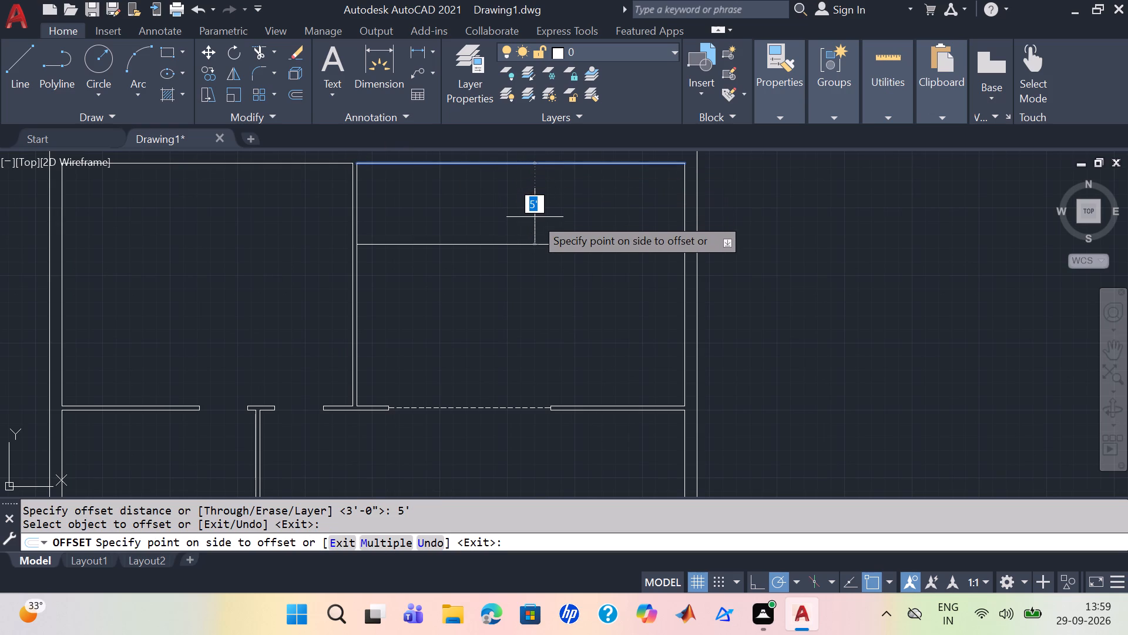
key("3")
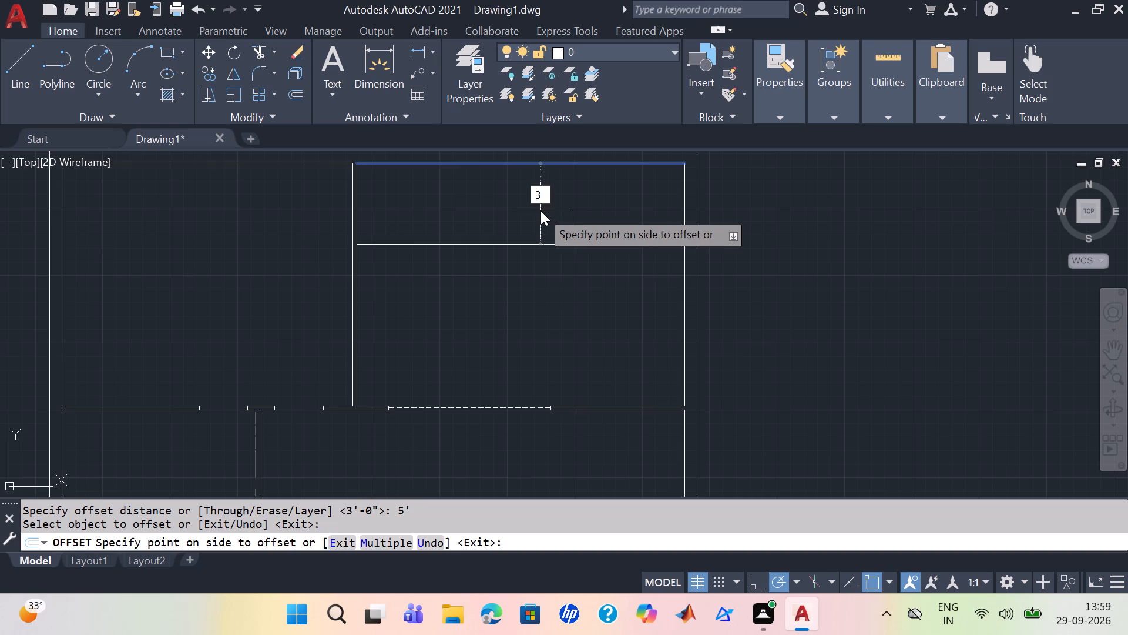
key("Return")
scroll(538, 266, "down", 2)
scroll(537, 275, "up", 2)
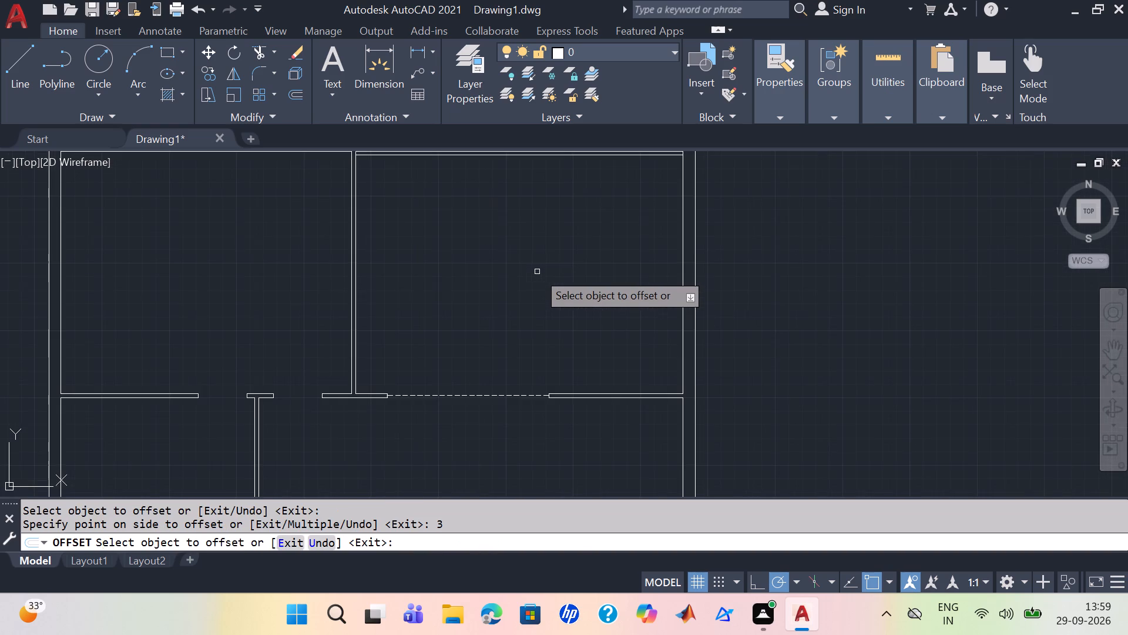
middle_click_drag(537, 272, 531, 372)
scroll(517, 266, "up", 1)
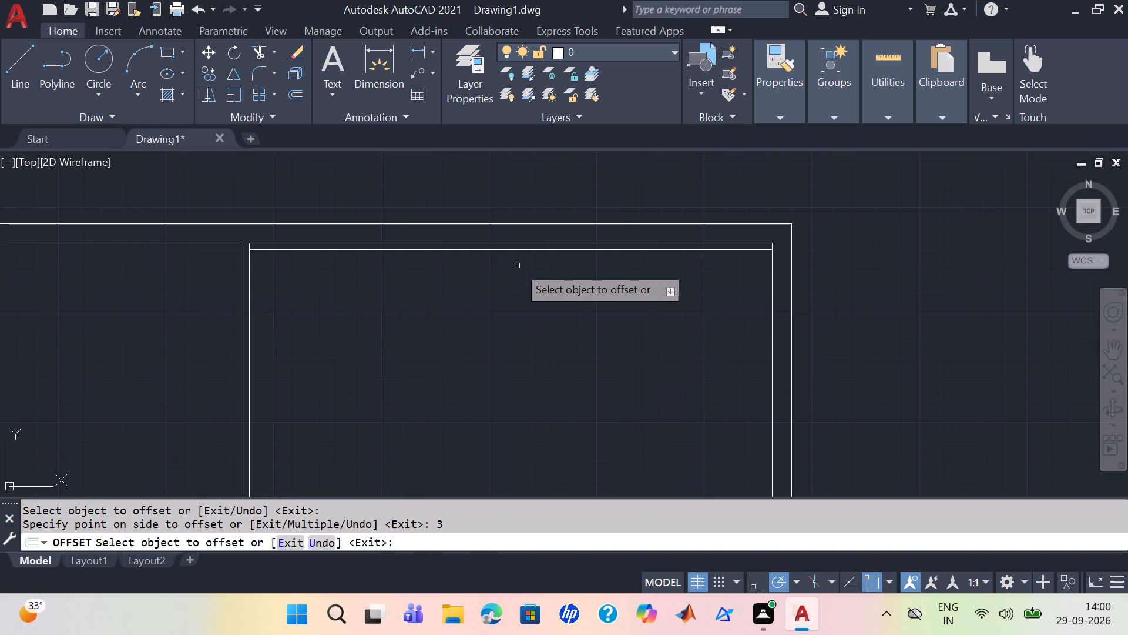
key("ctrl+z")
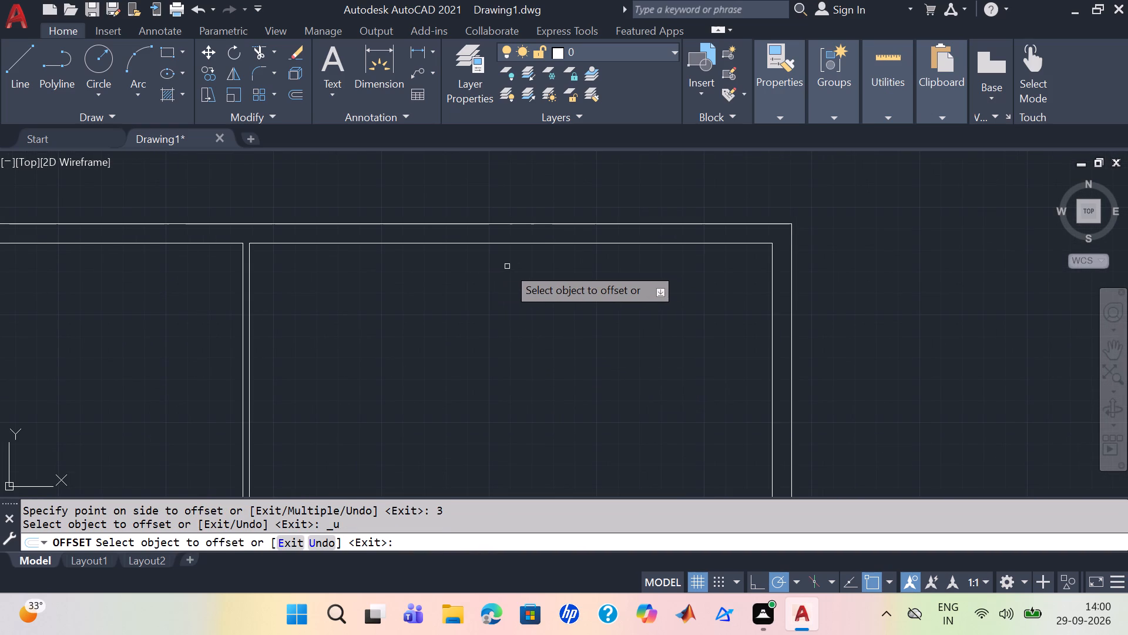
Offset the inner north and east wall lines of the north-east room 3' into the room.
scroll(507, 266, "down", 2)
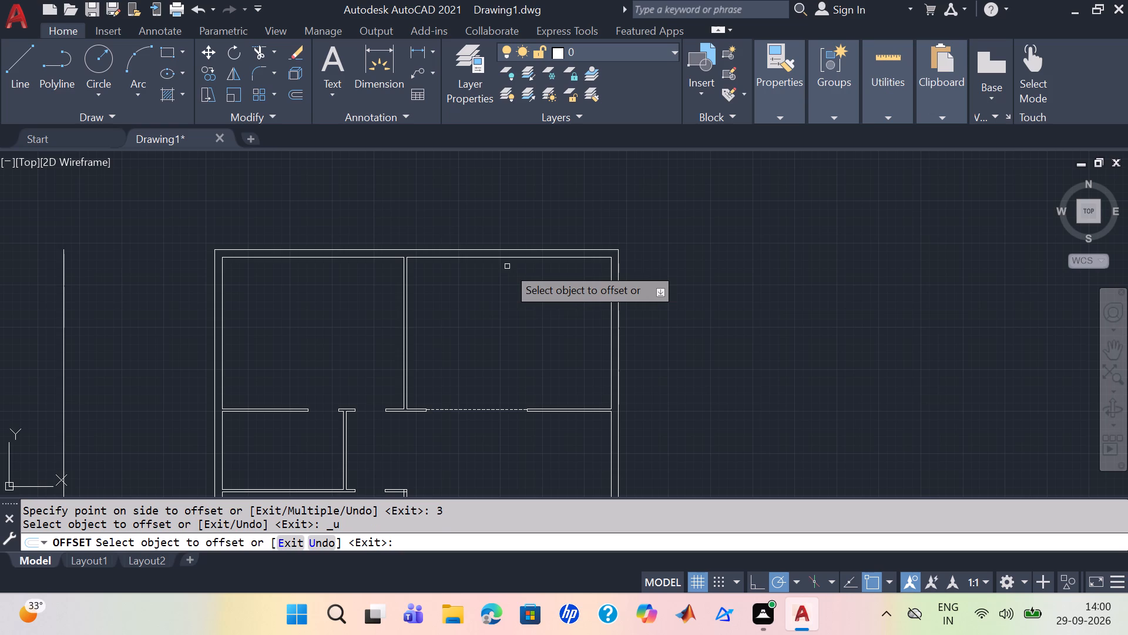
key("o")
key("Return")
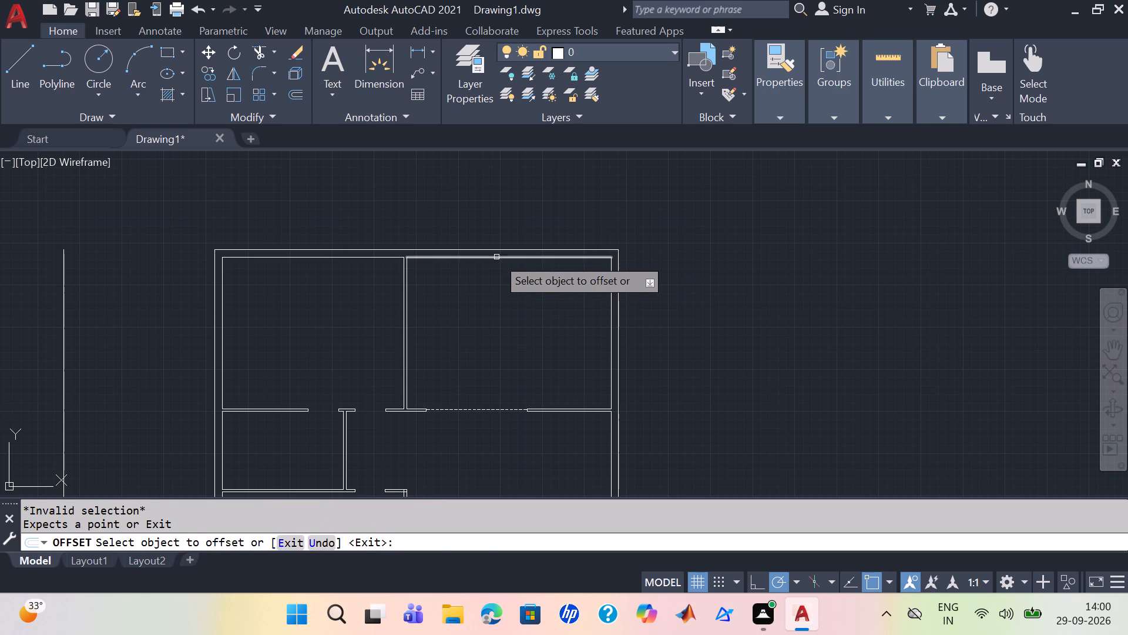
left_click(496, 257)
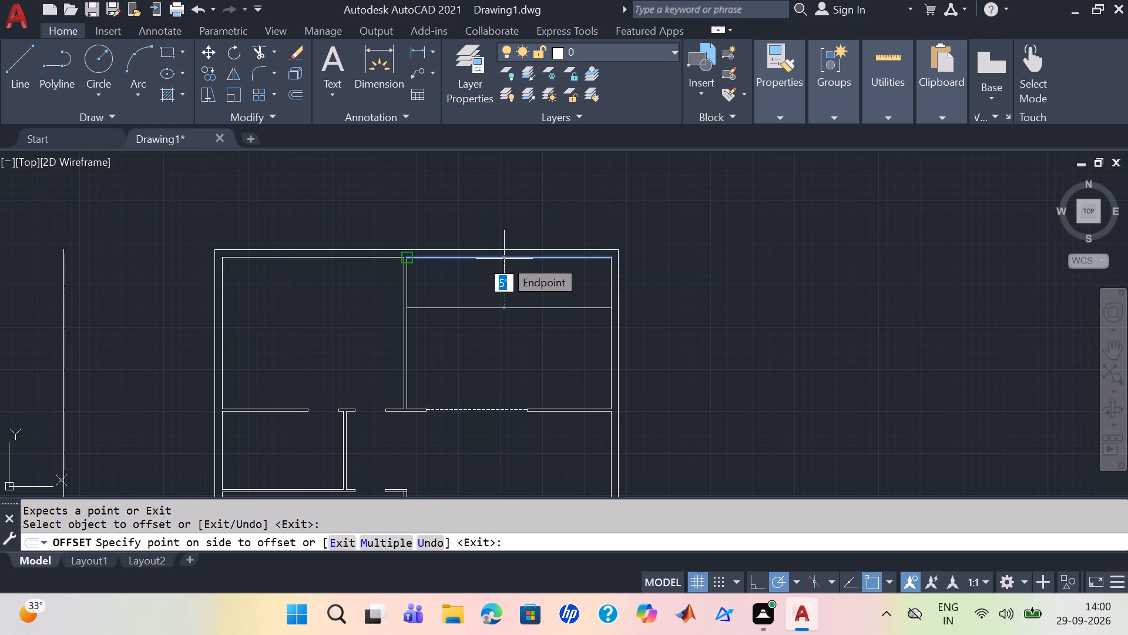
type("3'")
key("Return")
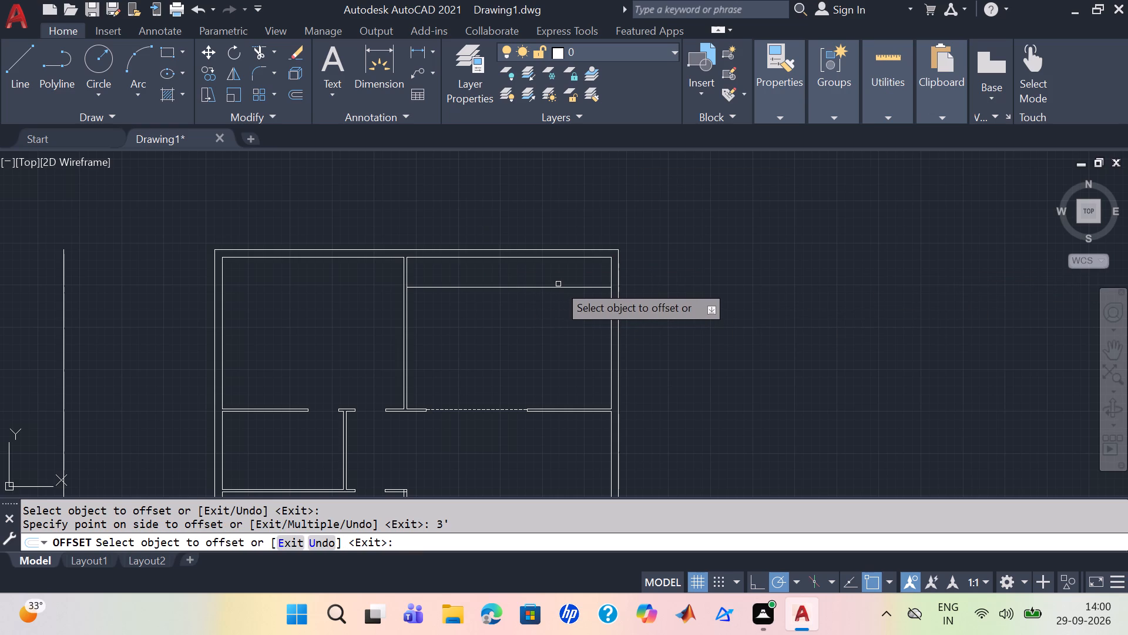
left_click(610, 329)
type("3'")
key("Return")
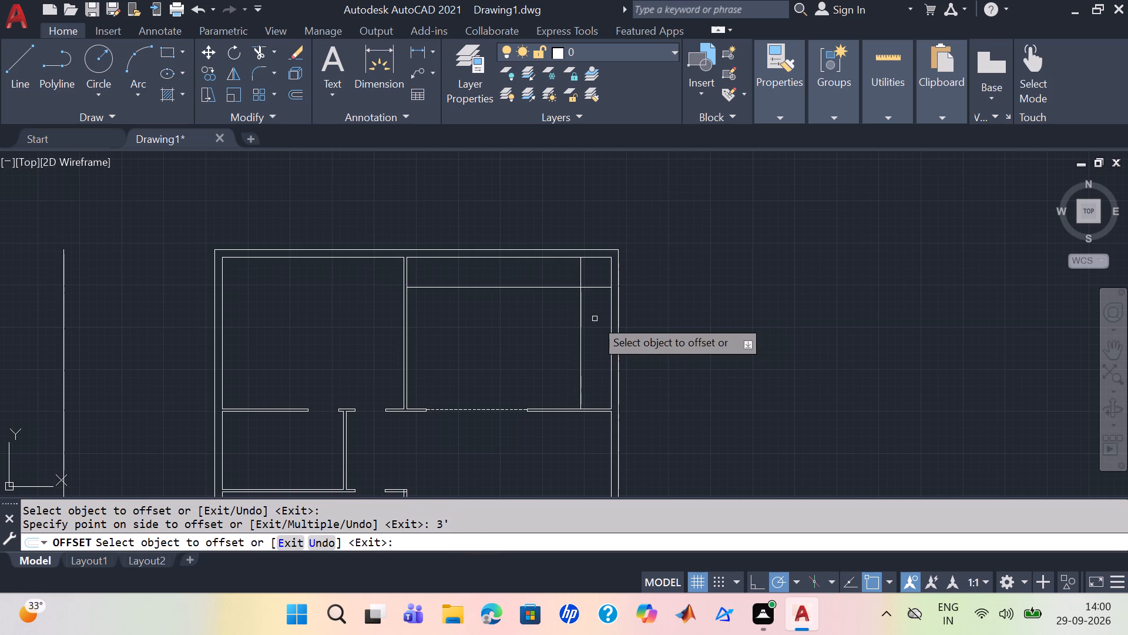
key("Escape")
Trim the ends of the two 3' offset lines beyond their crossing, so they form a single corner in the north-east room.
type("tr")
key("Return")
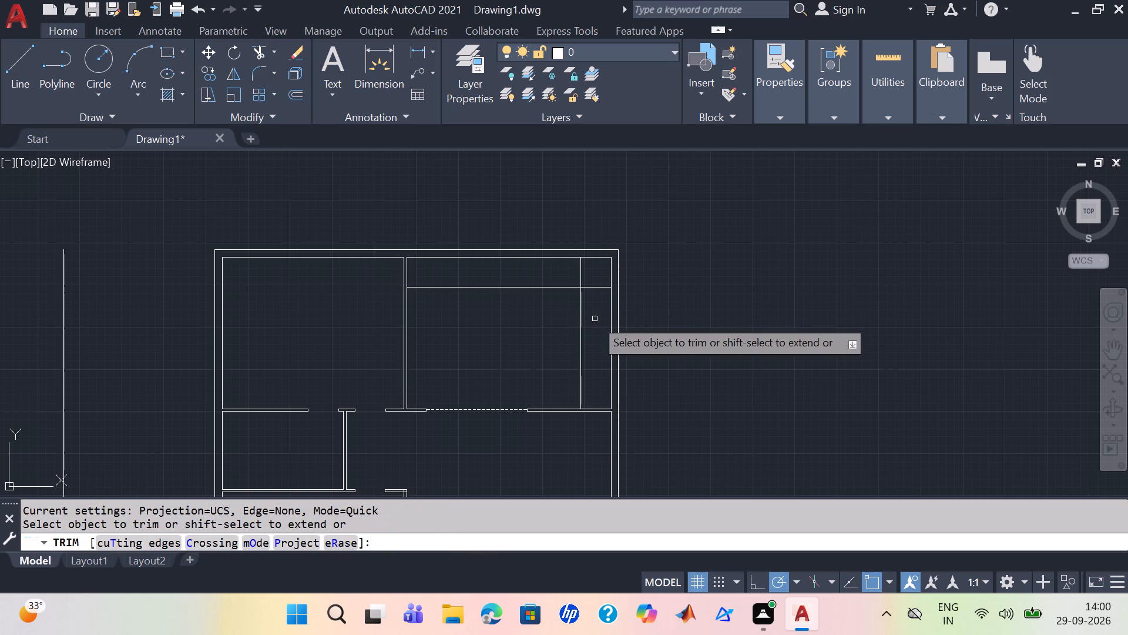
left_click_drag(573, 276, 616, 312)
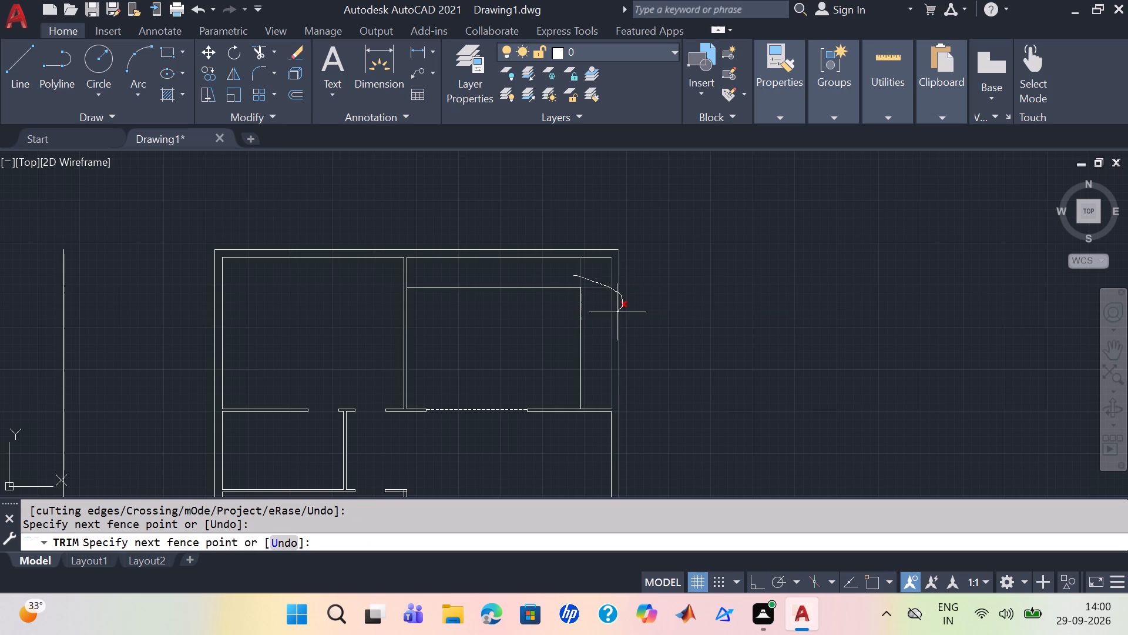
left_click_drag(616, 312, 606, 289)
key("ctrl+z")
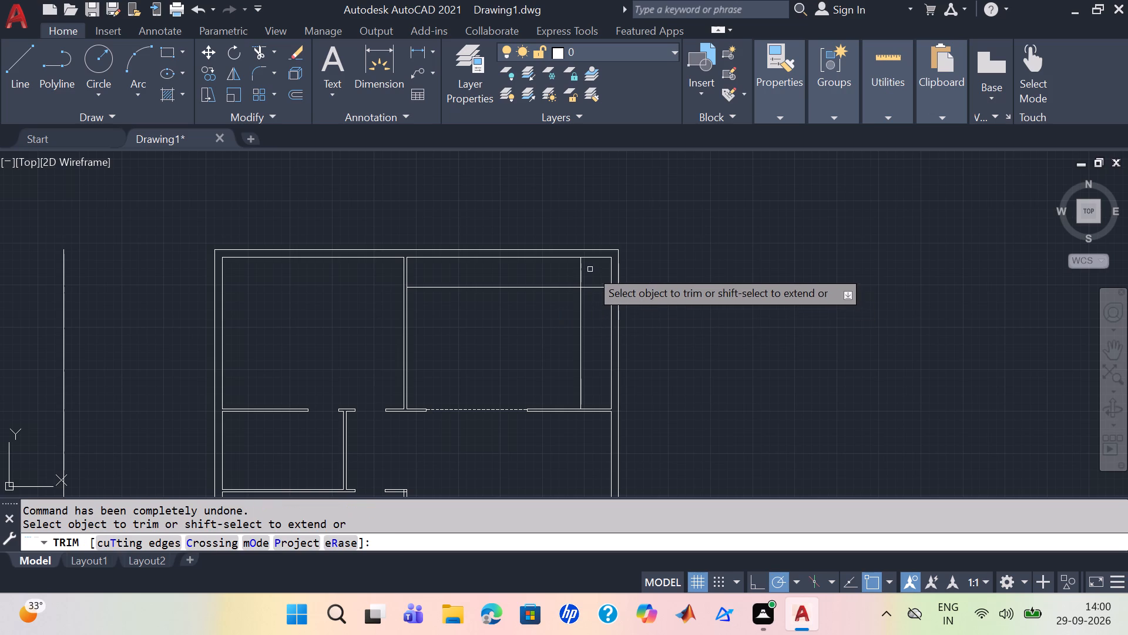
left_click_drag(600, 279, 598, 296)
left_click_drag(586, 274, 546, 279)
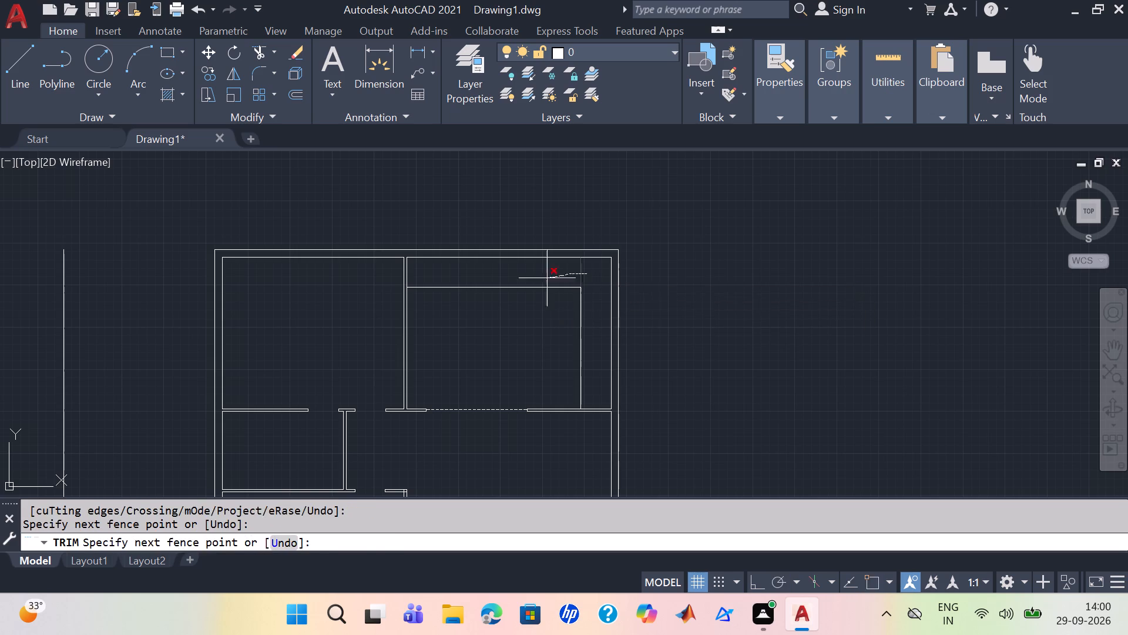
left_click_drag(546, 279, 546, 279)
key("Escape")
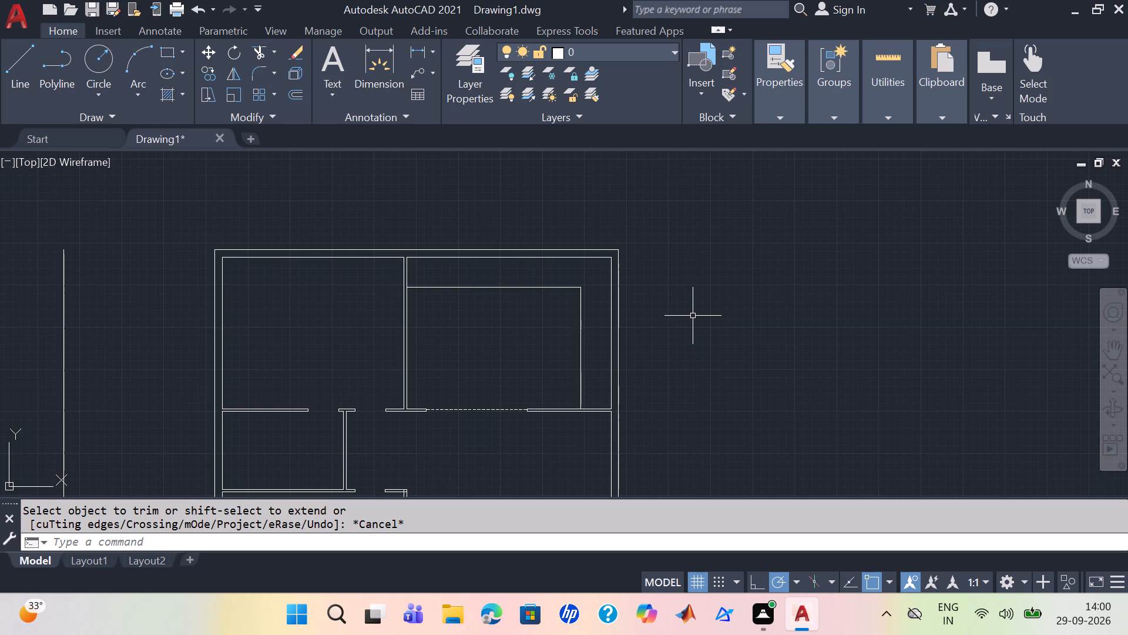
Examine the offset lines in the north-east room and the layout of the whole floor plan.
scroll(694, 314, "up", 2)
scroll(695, 313, "down", 2)
middle_click_drag(704, 328, 721, 307)
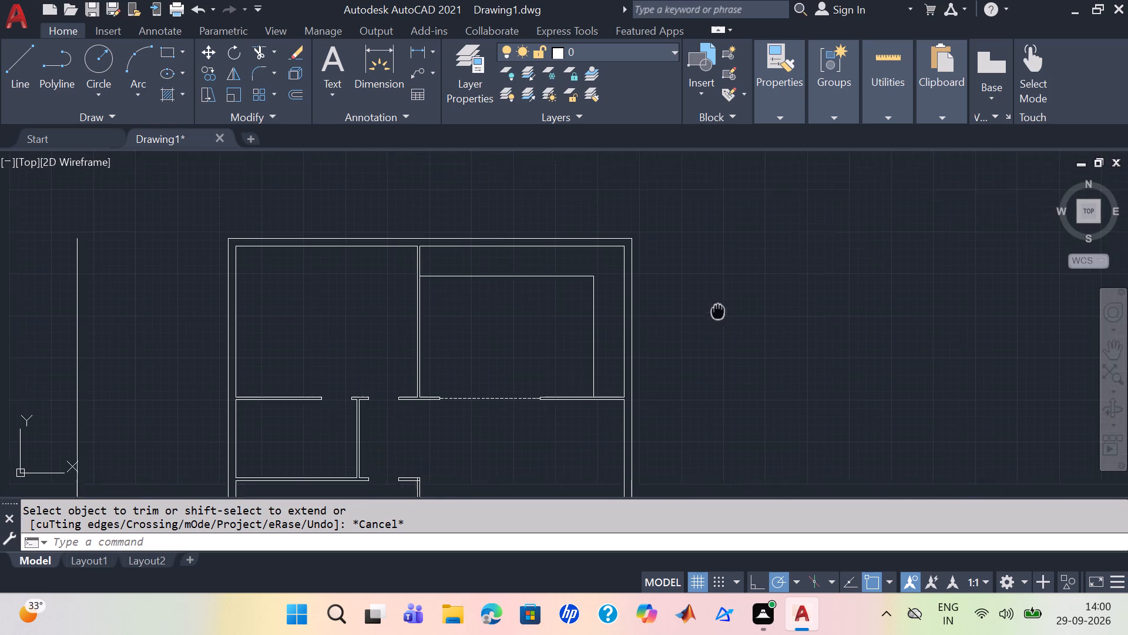
middle_click_drag(721, 307, 746, 283)
middle_click_drag(751, 335, 774, 296)
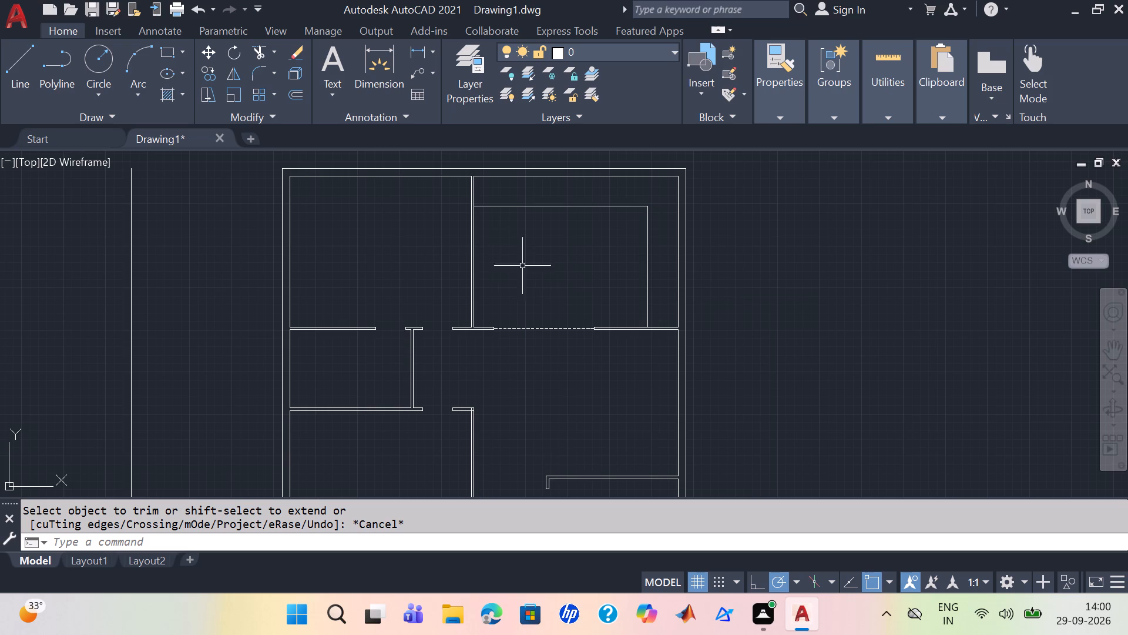
middle_click_drag(546, 375, 585, 403)
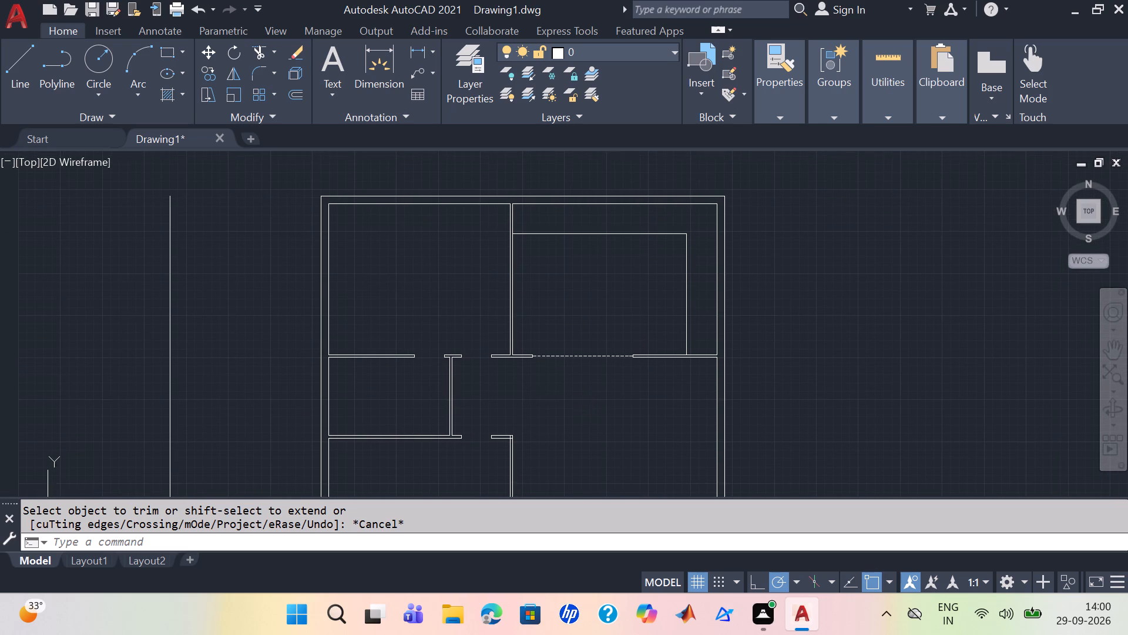
middle_click_drag(869, 412, 855, 345)
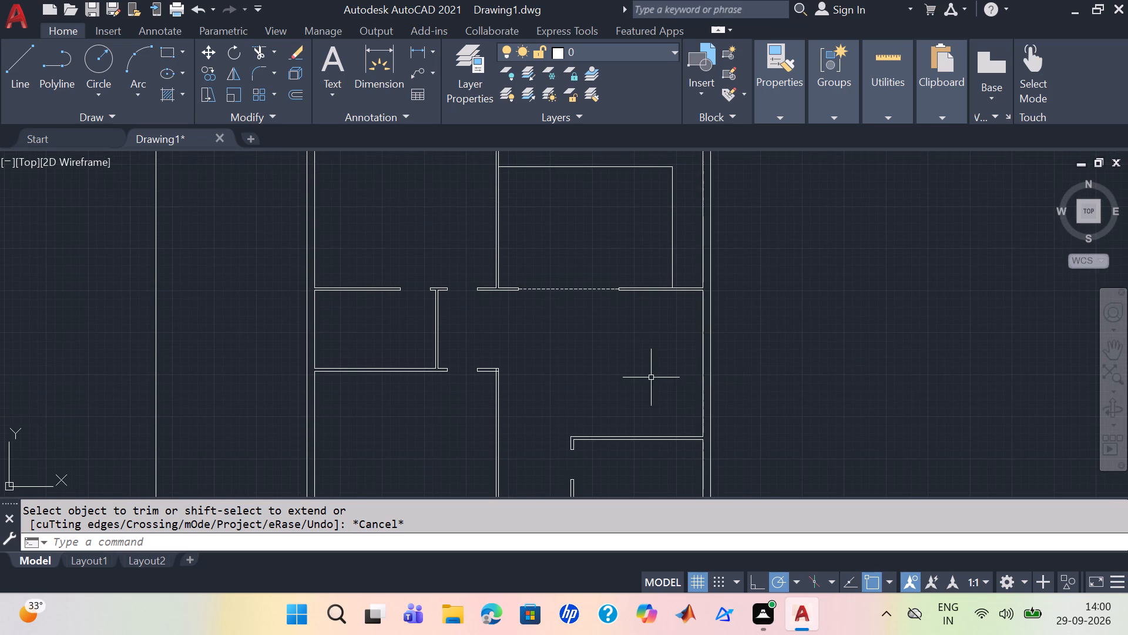
scroll(651, 377, "down", 1)
middle_click_drag(651, 377, 691, 352)
scroll(680, 351, "up", 2)
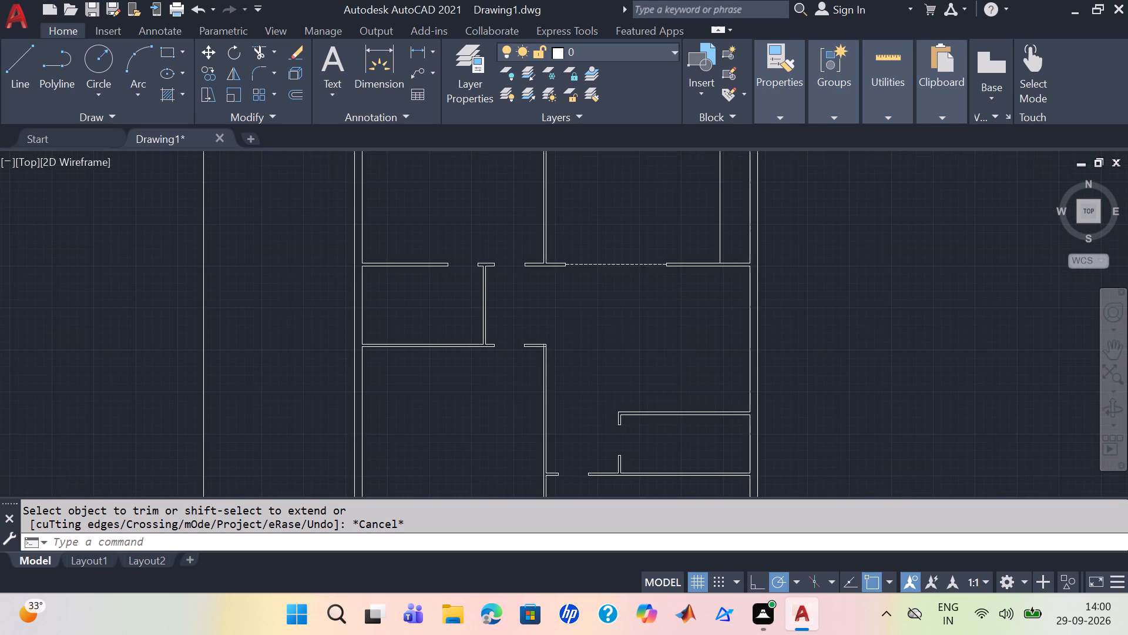
scroll(681, 349, "down", 2)
scroll(818, 375, "down", 2)
middle_click_drag(819, 380, 791, 343)
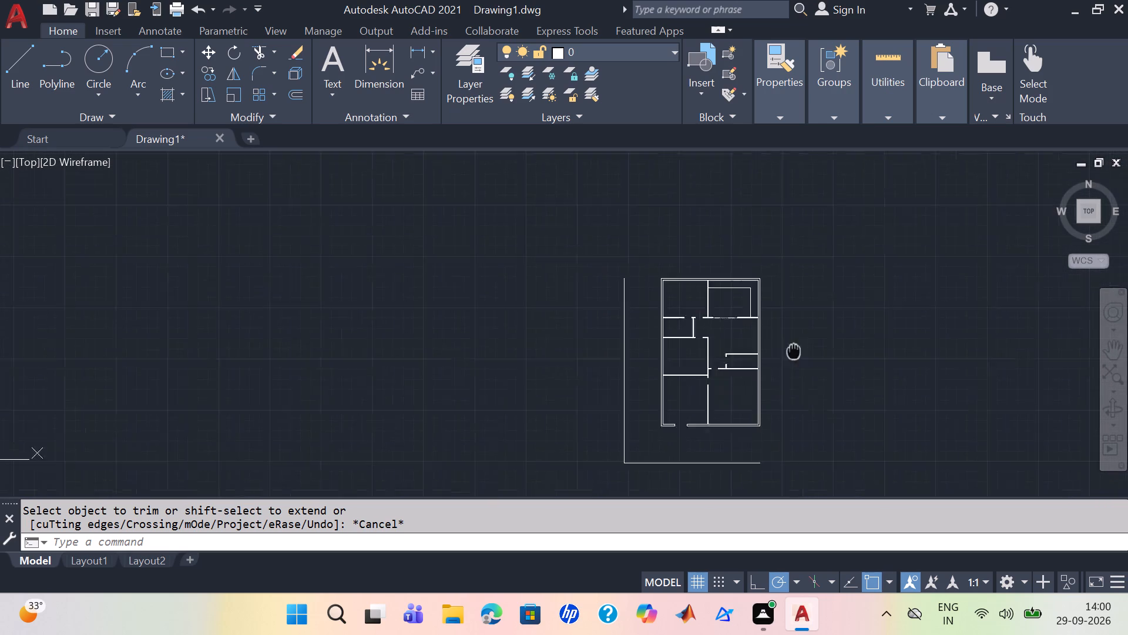
middle_click_drag(791, 343, 783, 316)
scroll(782, 349, "up", 2)
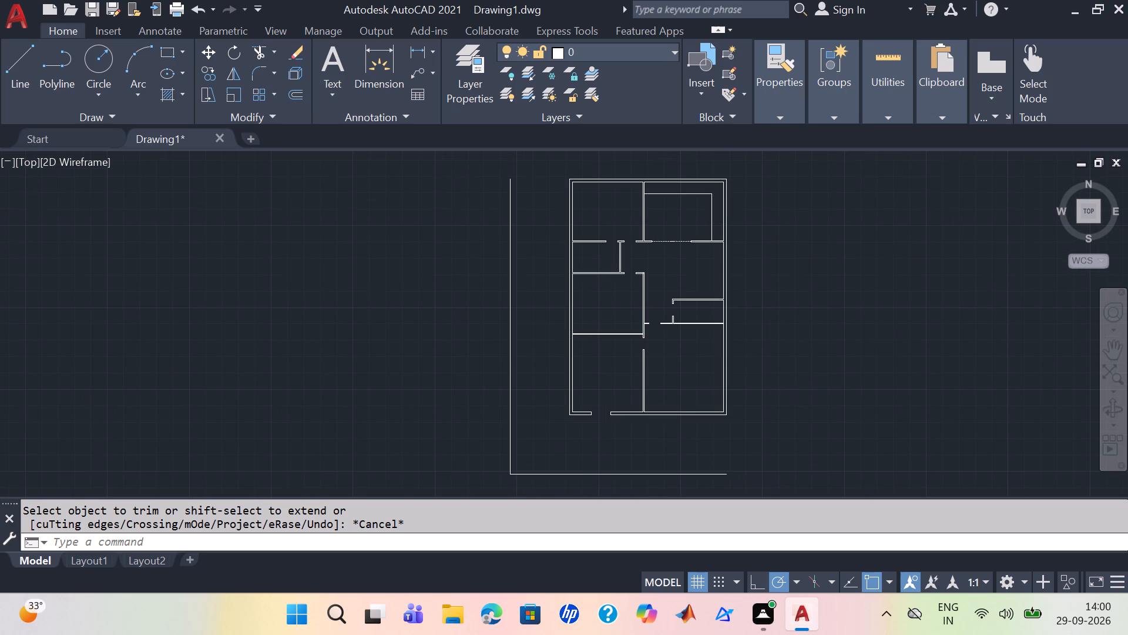
Insert a Door - Imperial block from the Architectural tool palette into the empty area east of the floor plan.
key("r")
key("BackSpace")
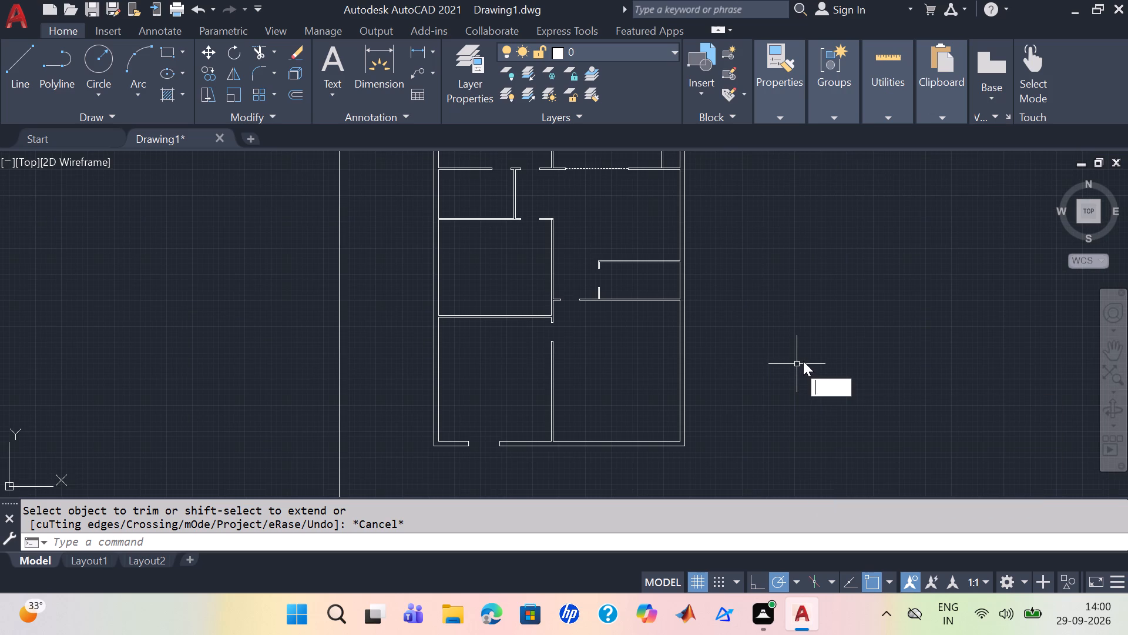
key("y")
key("BackSpace")
key("t")
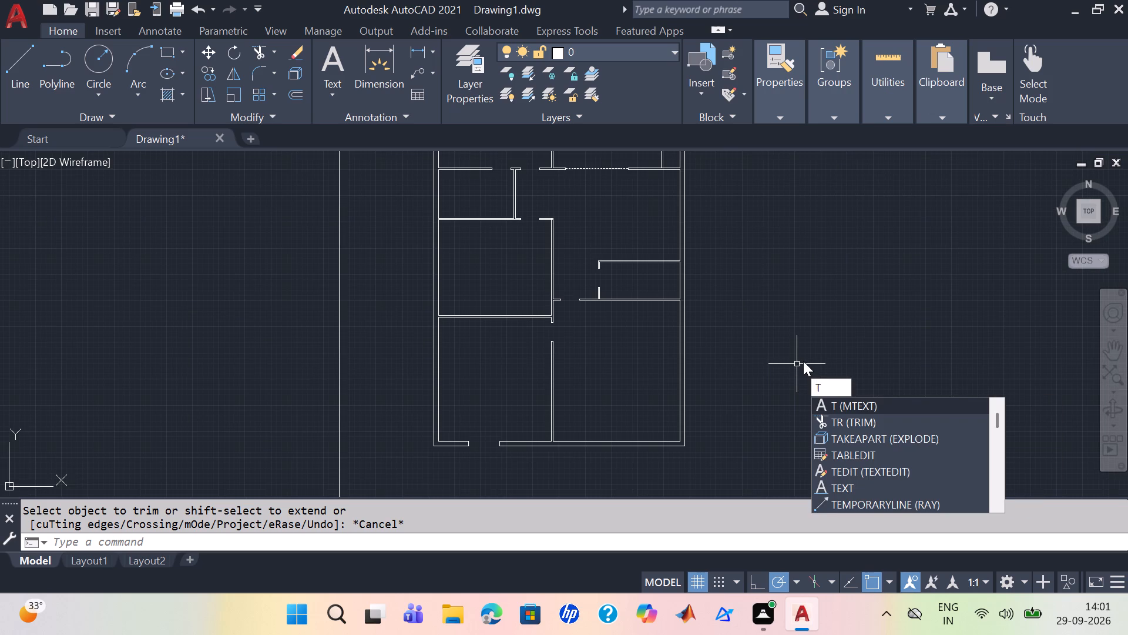
type("ool")
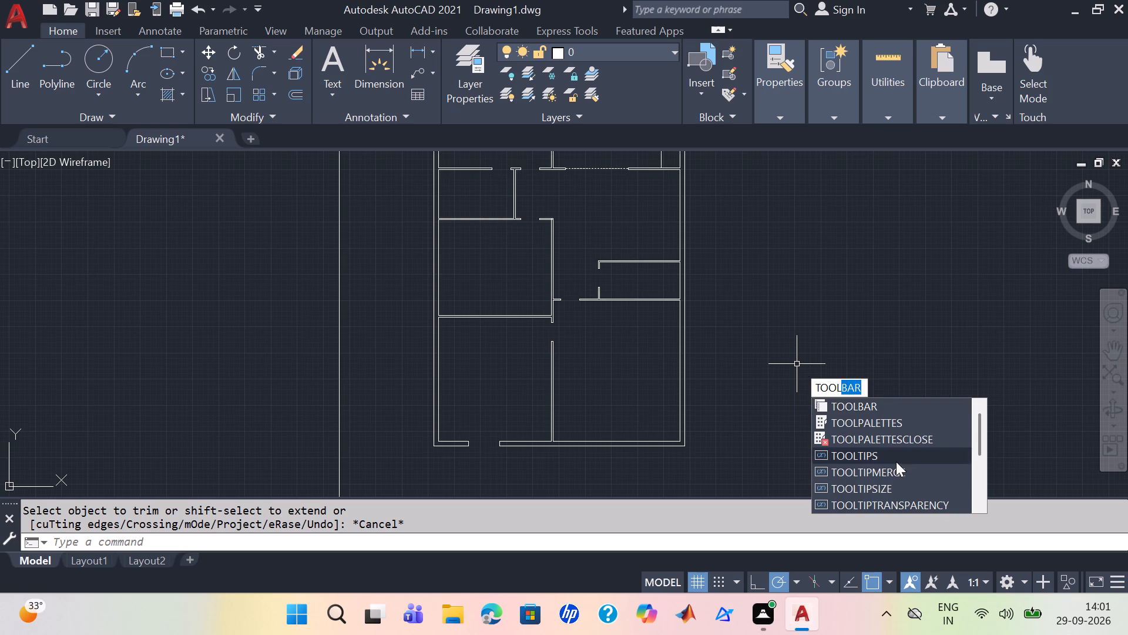
left_click(892, 429)
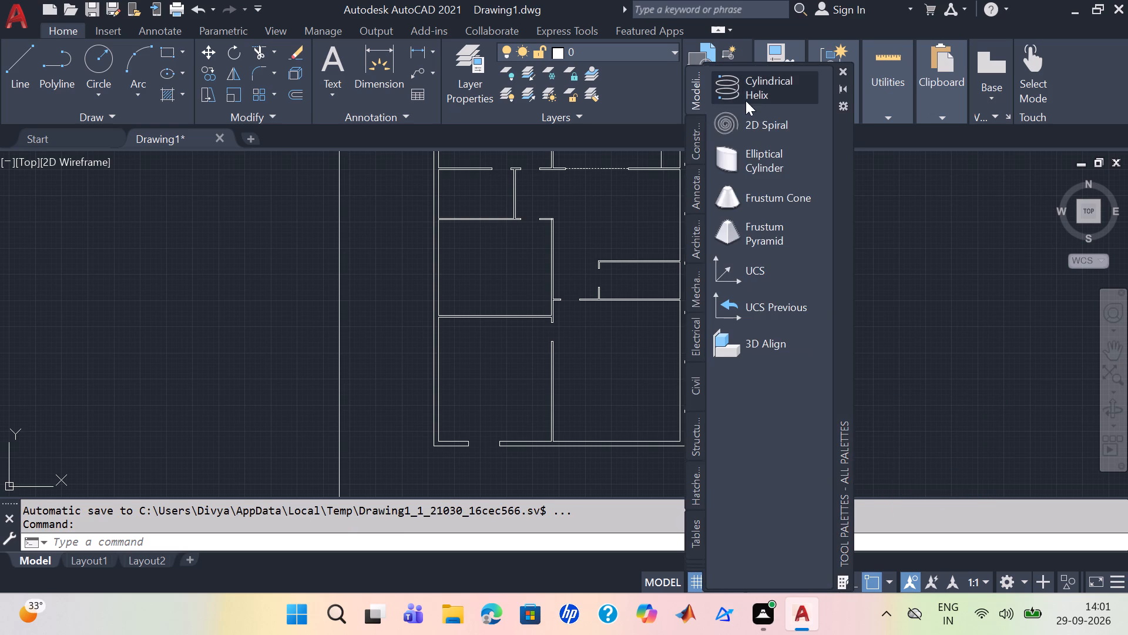
left_click(695, 109)
double_click(694, 101)
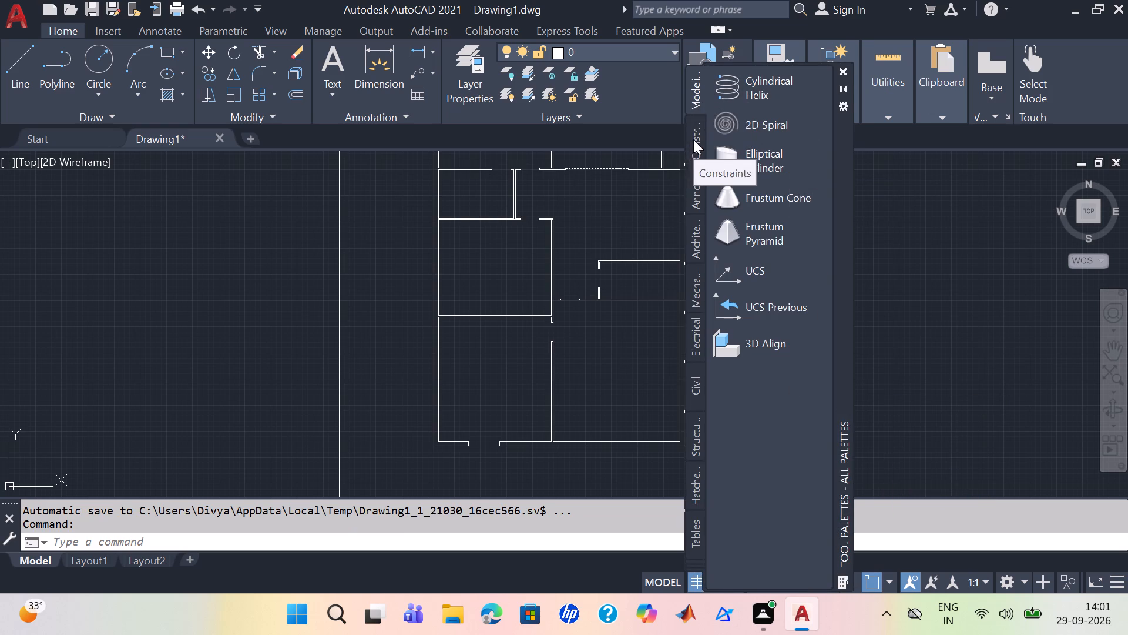
left_click(693, 139)
left_click(695, 186)
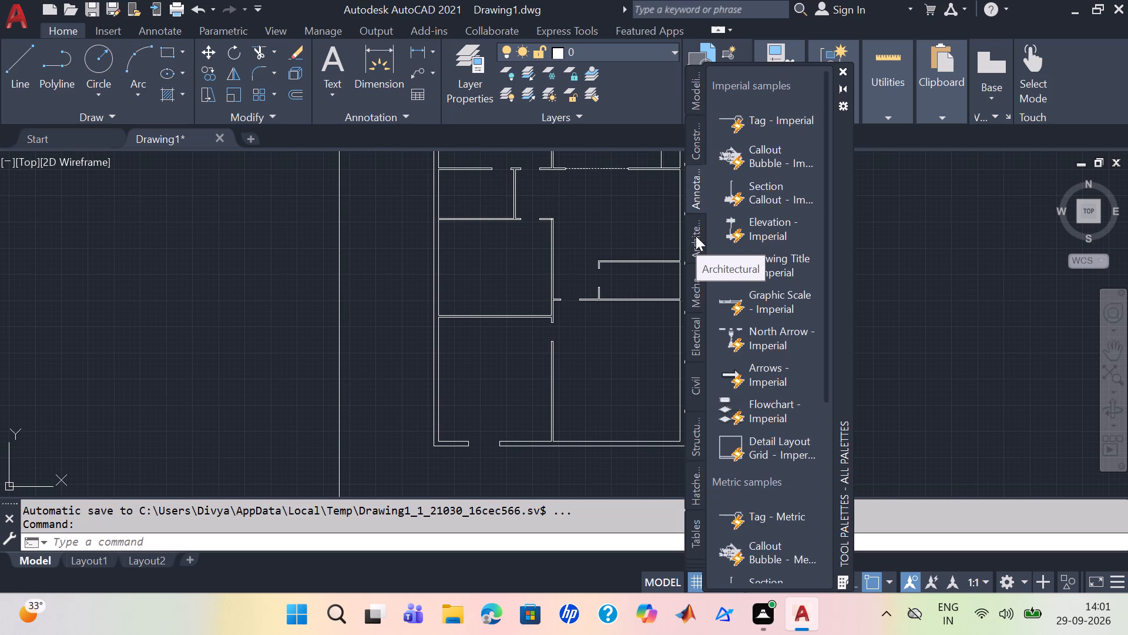
left_click(694, 240)
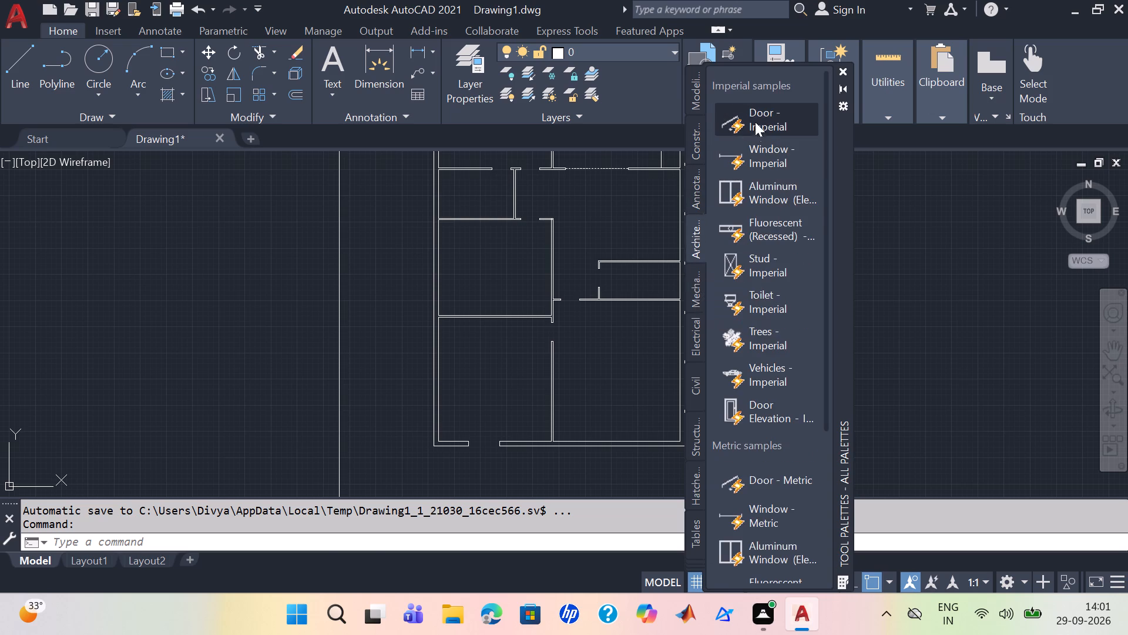
double_click(755, 116)
left_click(904, 230)
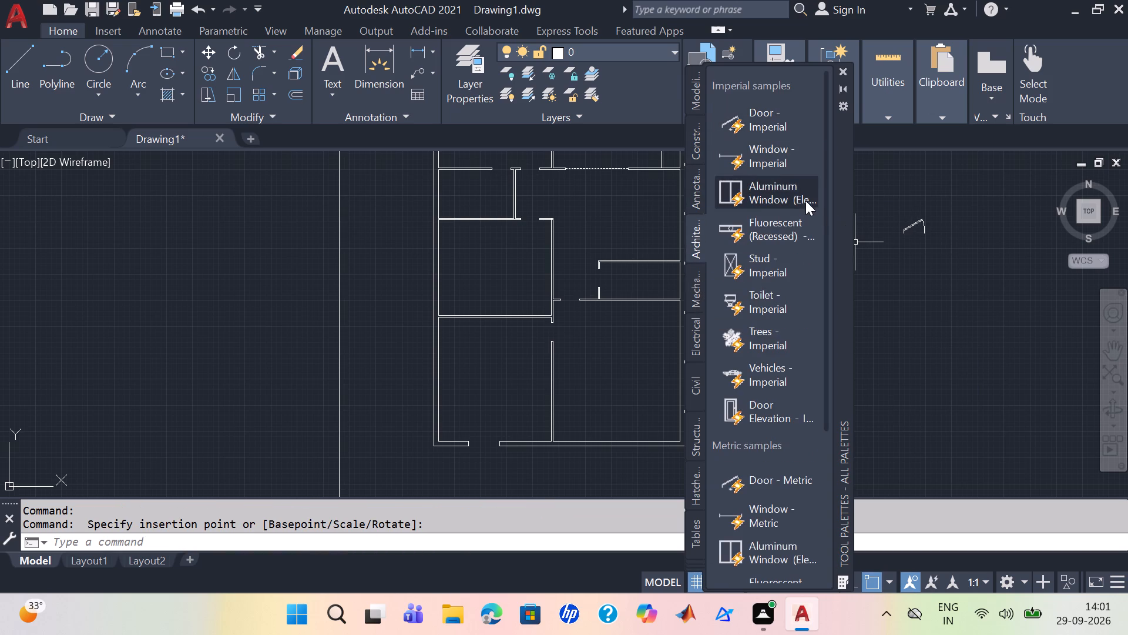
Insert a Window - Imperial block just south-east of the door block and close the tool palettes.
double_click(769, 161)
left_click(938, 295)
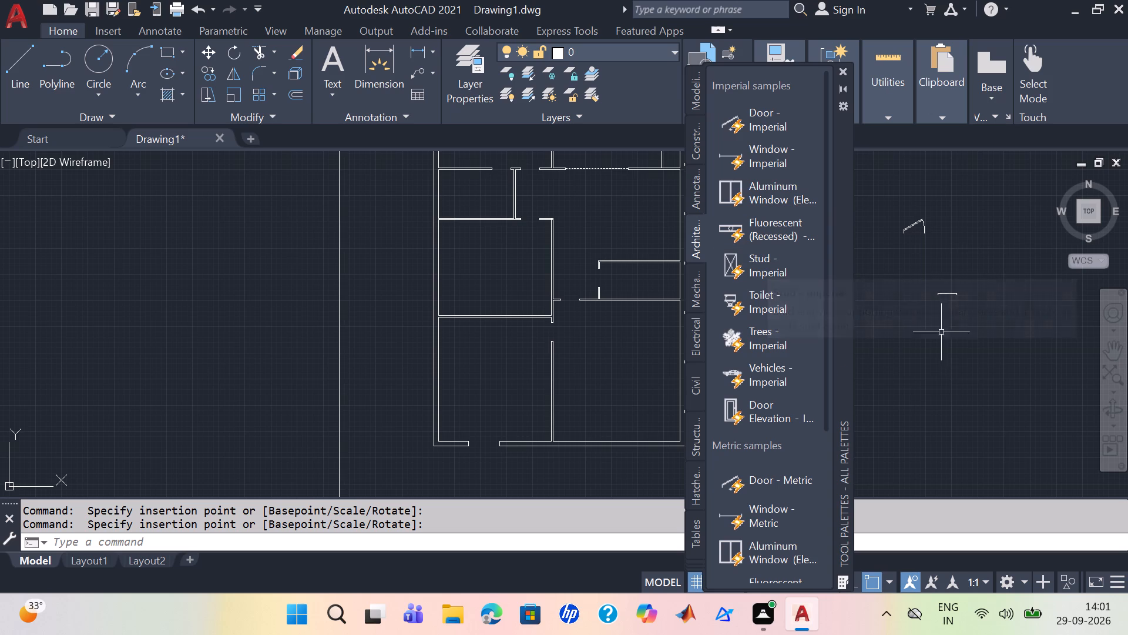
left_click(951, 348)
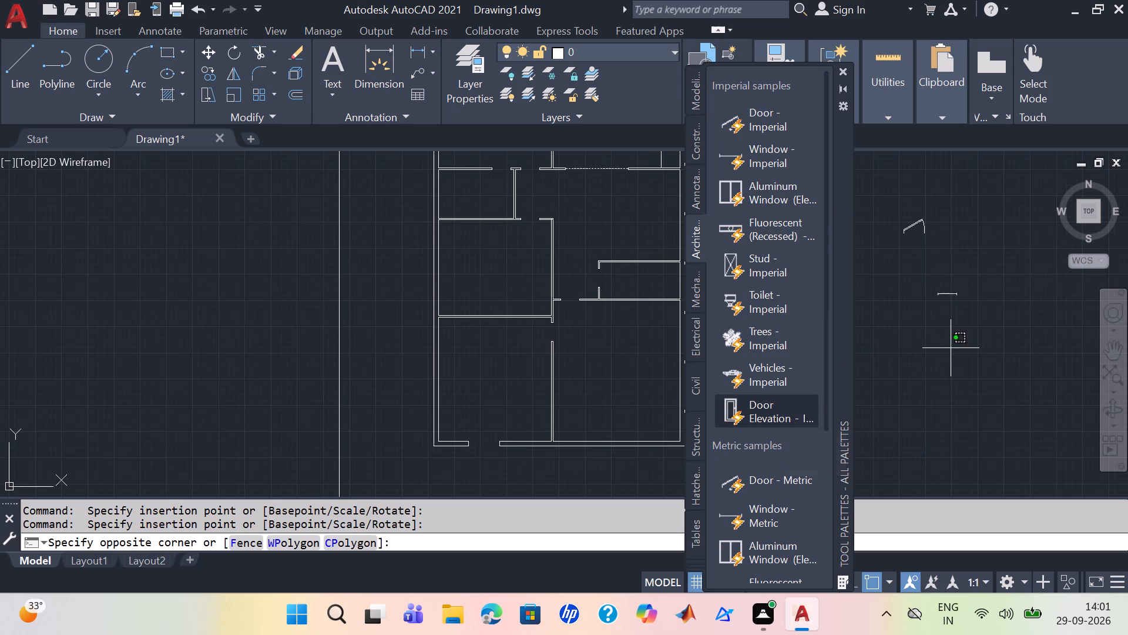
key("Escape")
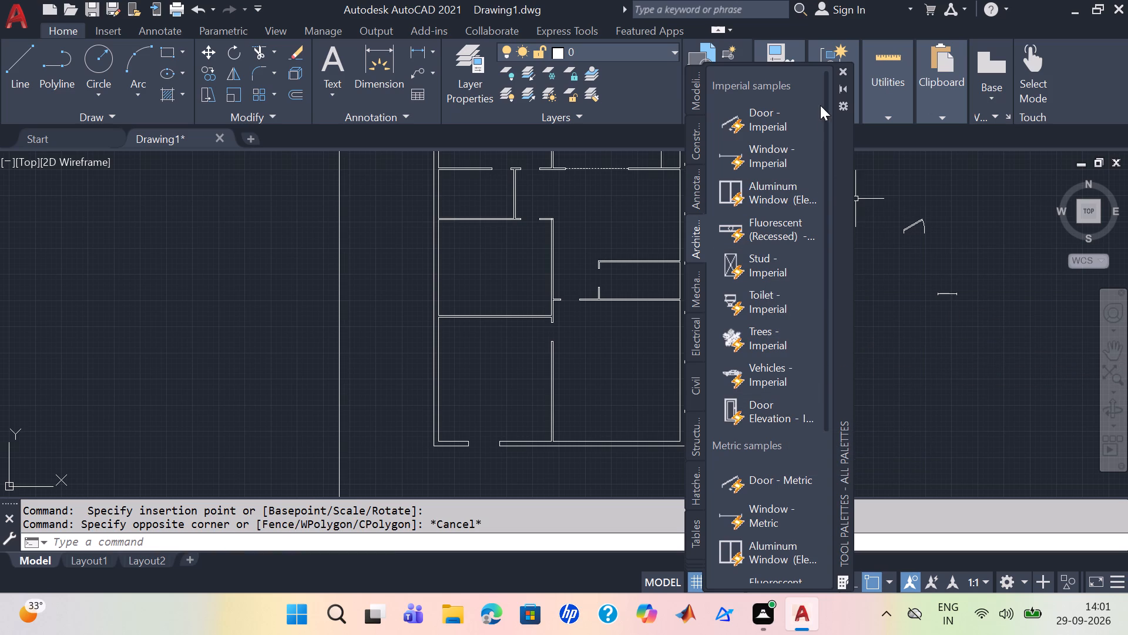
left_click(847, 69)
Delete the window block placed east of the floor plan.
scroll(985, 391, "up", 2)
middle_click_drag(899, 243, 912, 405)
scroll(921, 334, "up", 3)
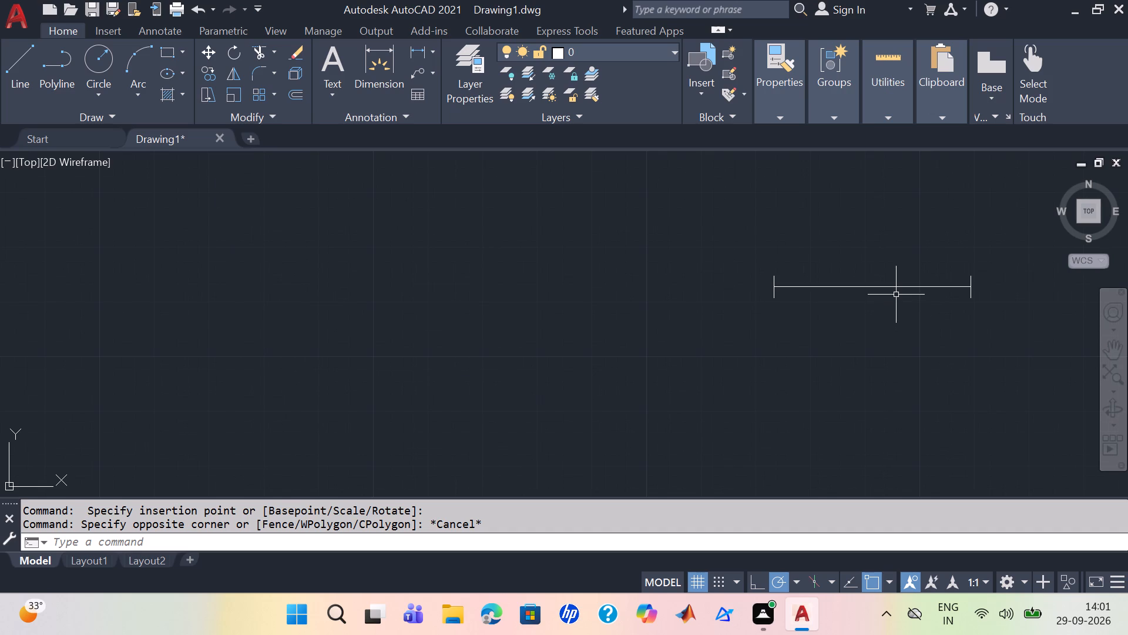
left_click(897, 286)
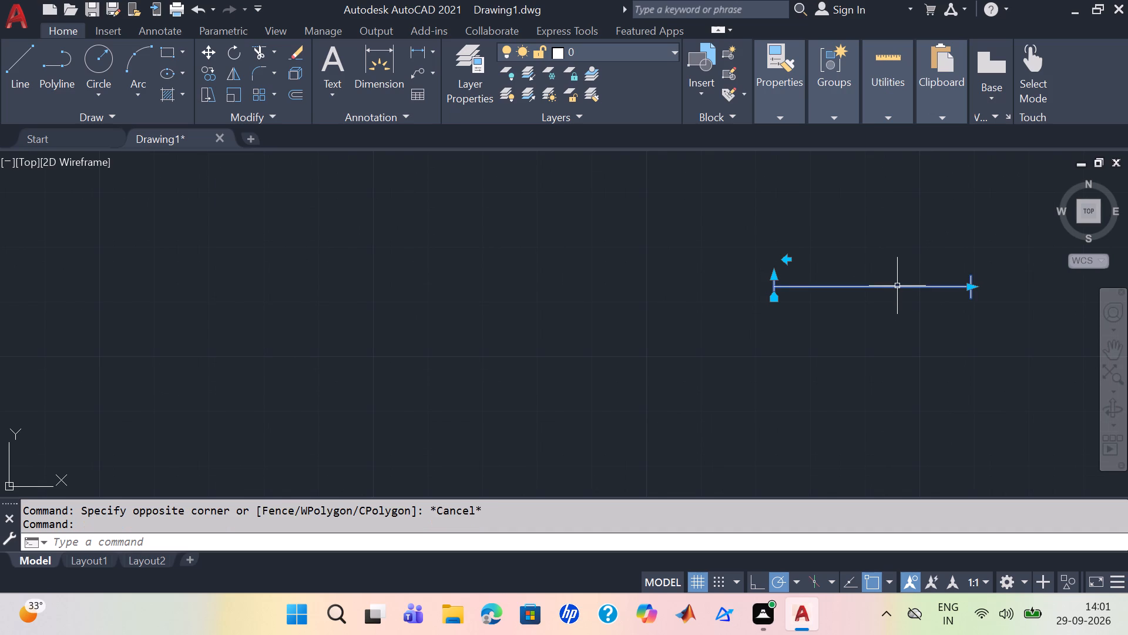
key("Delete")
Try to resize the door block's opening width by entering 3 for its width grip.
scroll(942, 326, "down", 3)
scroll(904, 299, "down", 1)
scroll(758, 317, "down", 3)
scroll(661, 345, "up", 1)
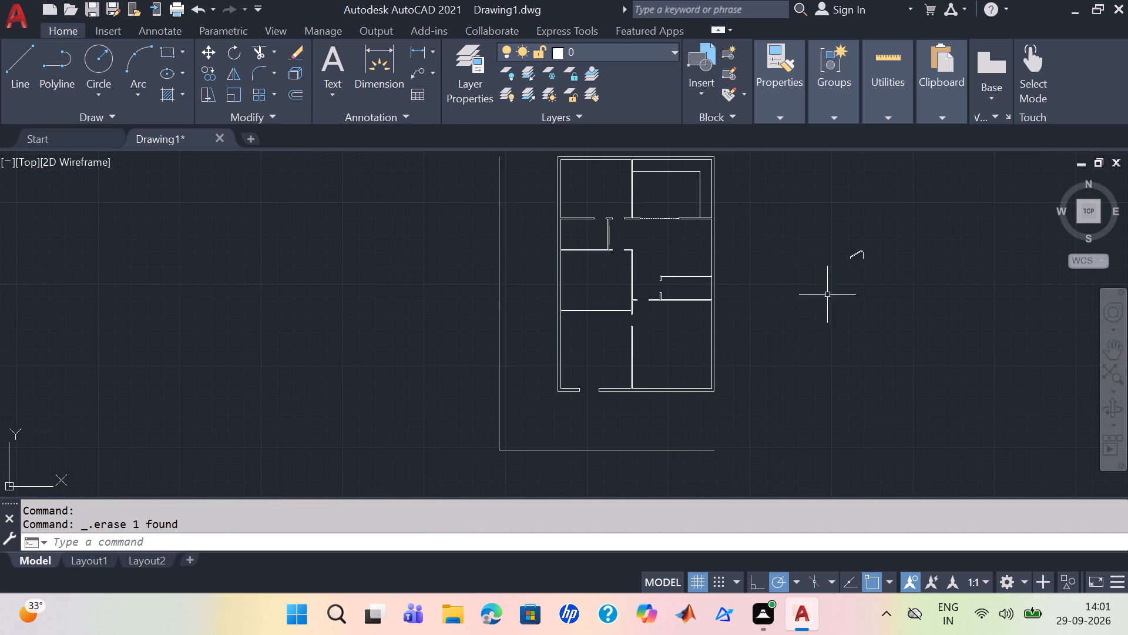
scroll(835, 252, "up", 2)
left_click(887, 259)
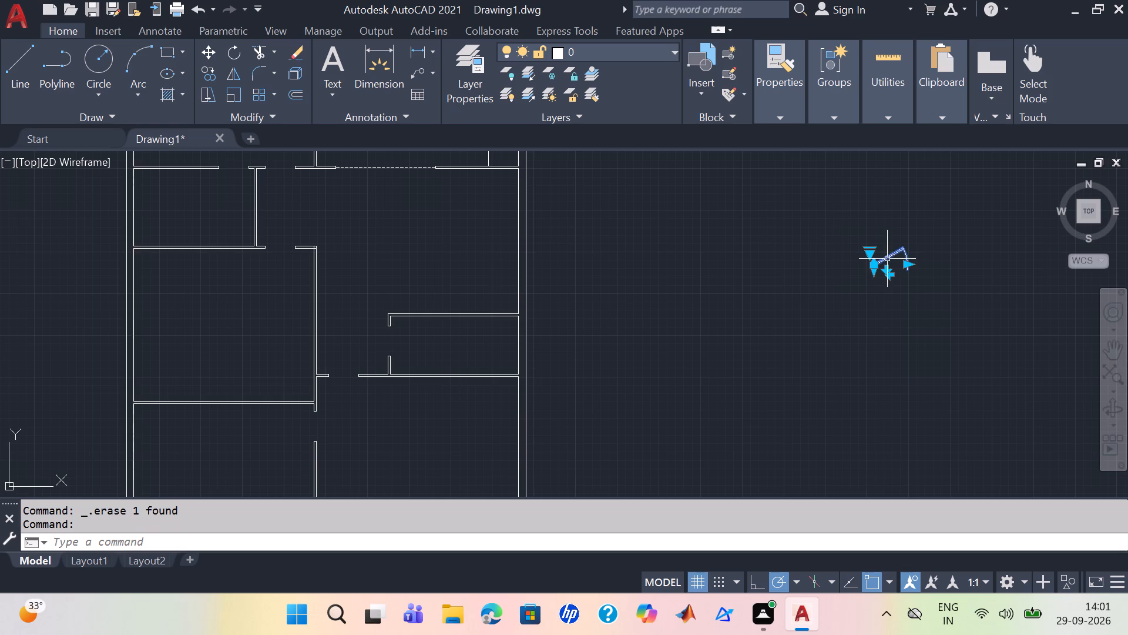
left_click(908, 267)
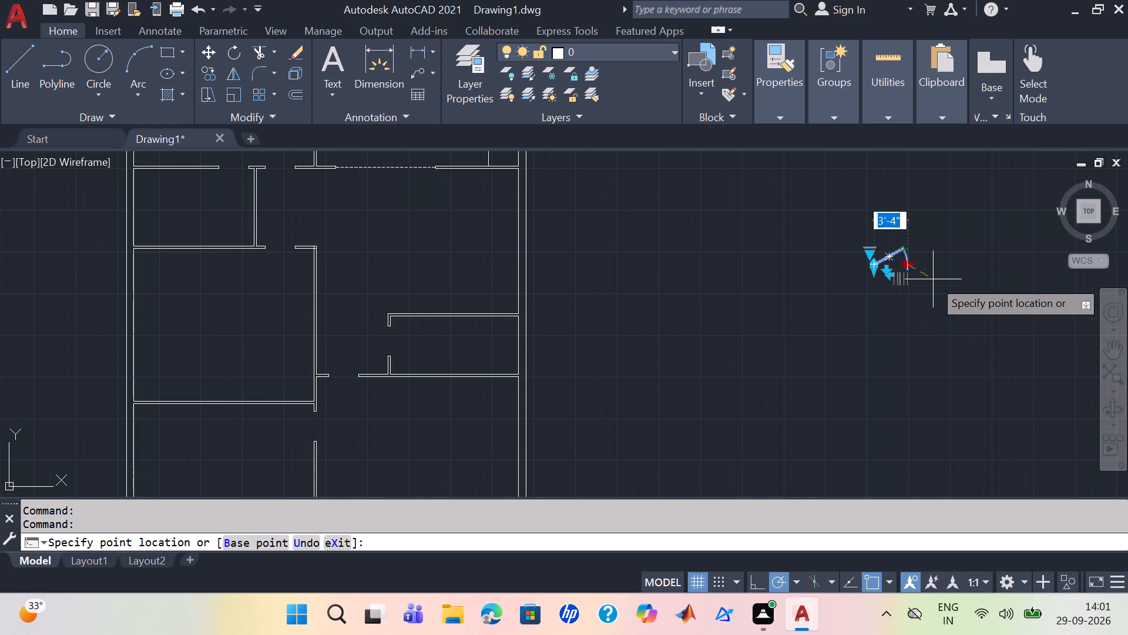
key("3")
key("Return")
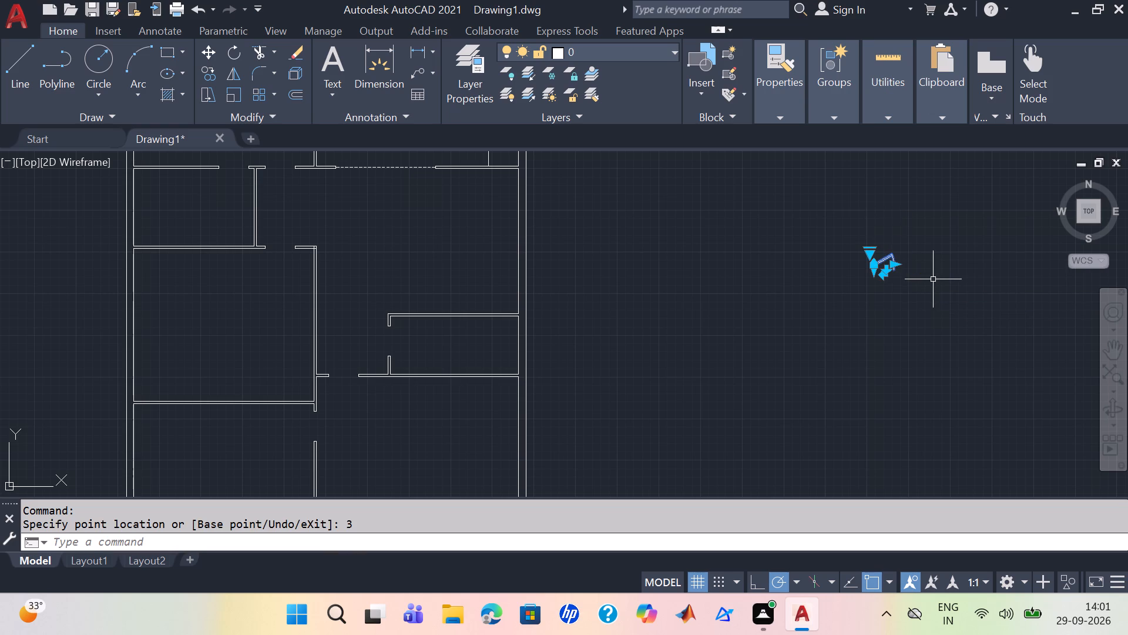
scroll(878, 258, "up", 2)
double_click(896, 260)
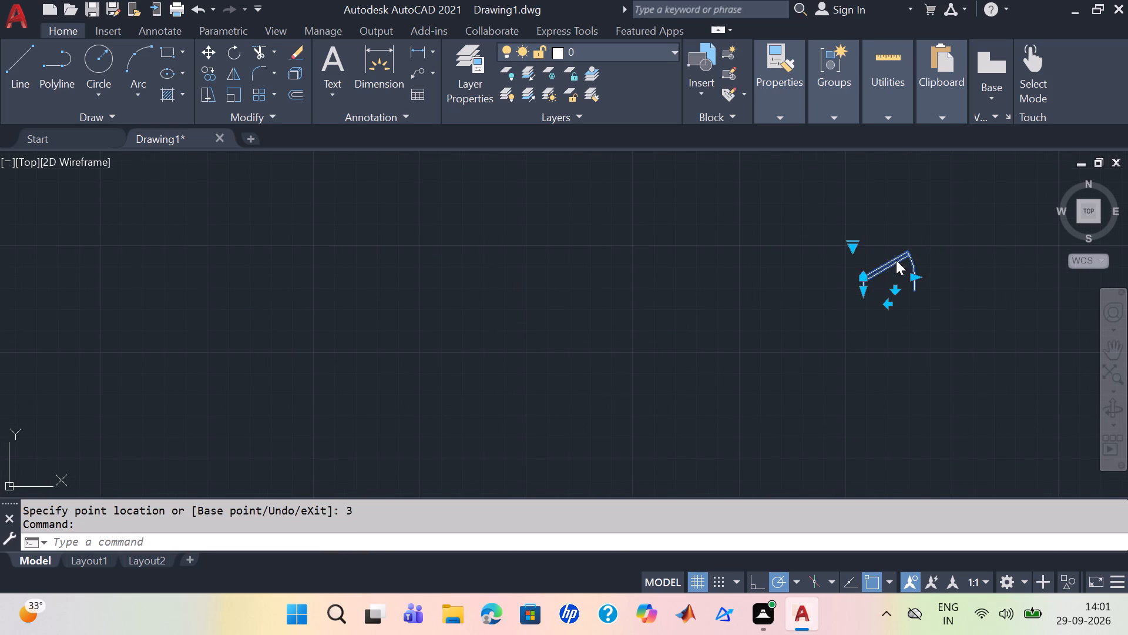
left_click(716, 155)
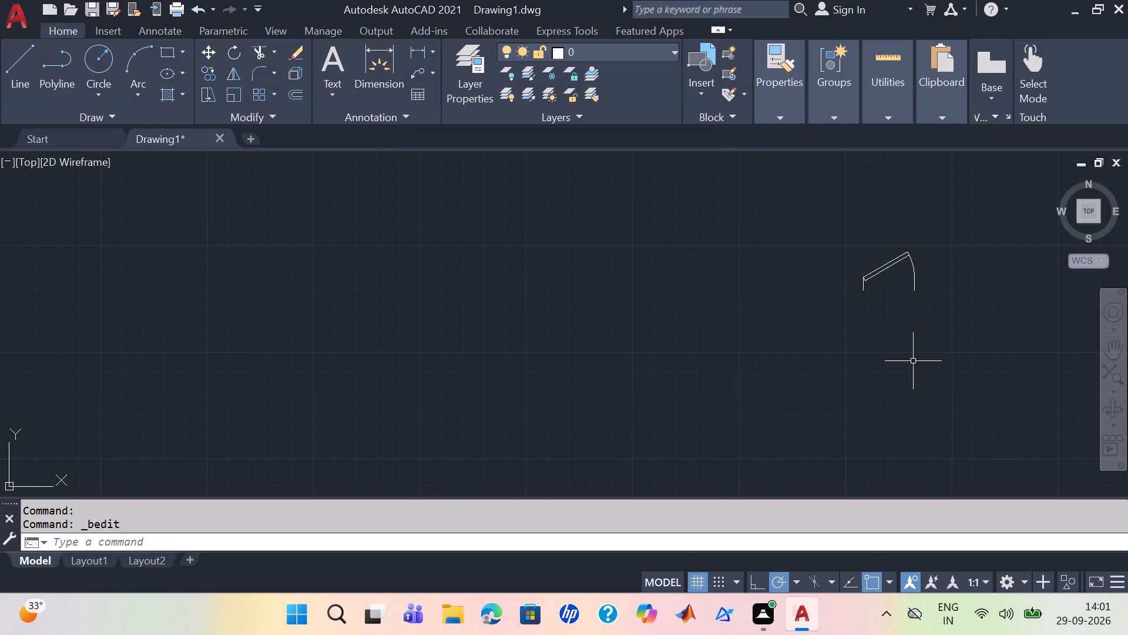
Move the door block about 8'-1" to the south-east within the empty area east of the plan.
left_click(903, 262)
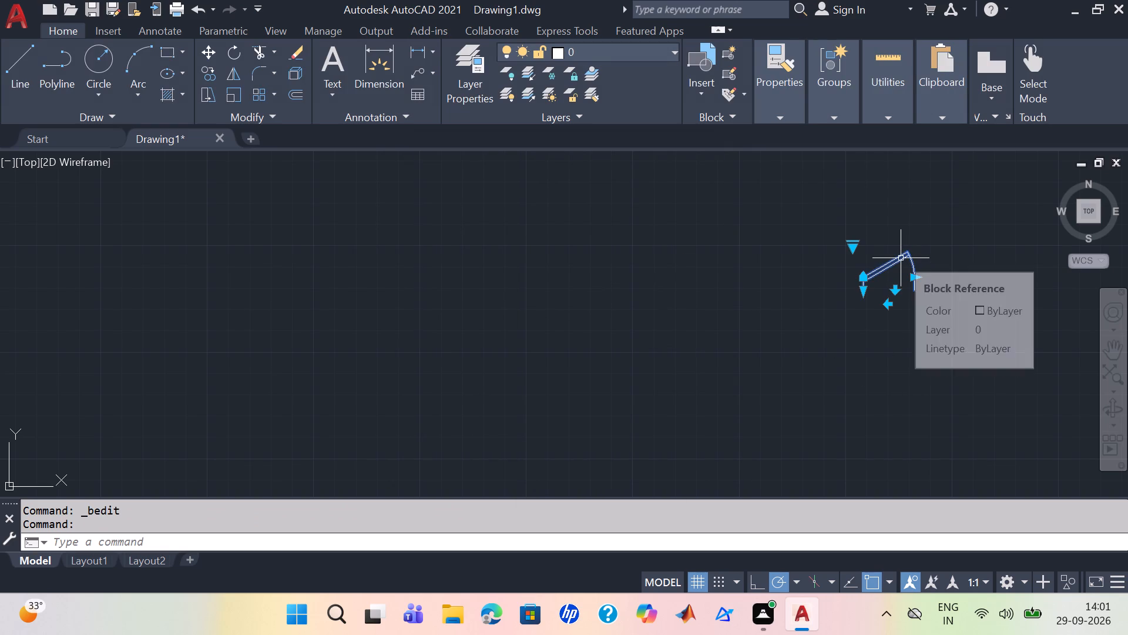
key("m")
key("Return")
left_click_drag(904, 257, 643, 292)
scroll(570, 288, "down", 1)
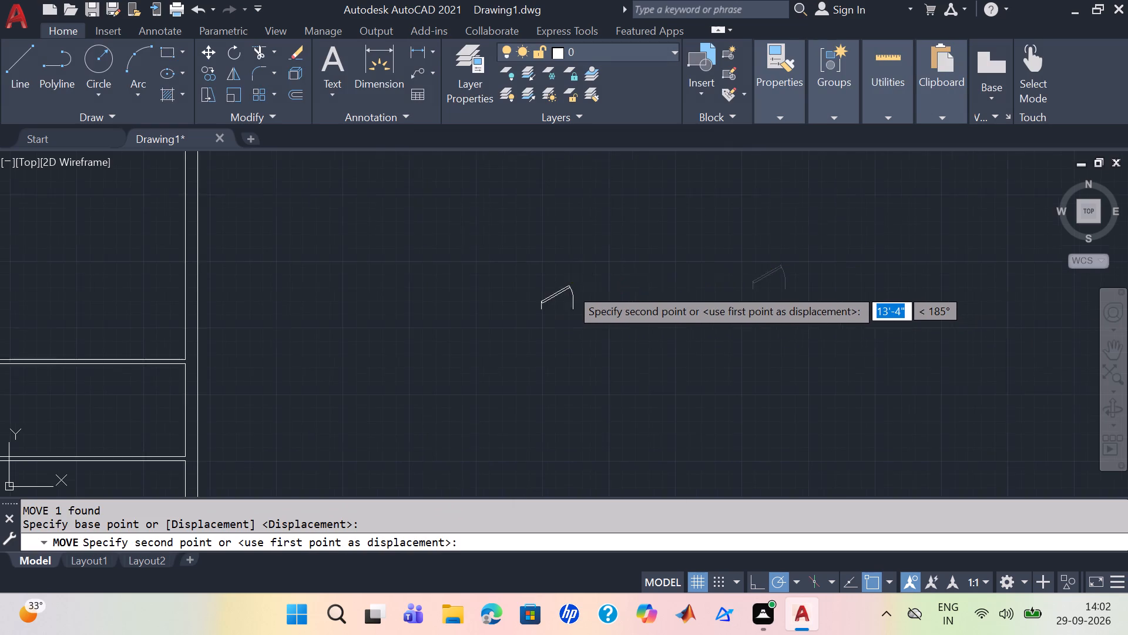
scroll(570, 288, "down", 2)
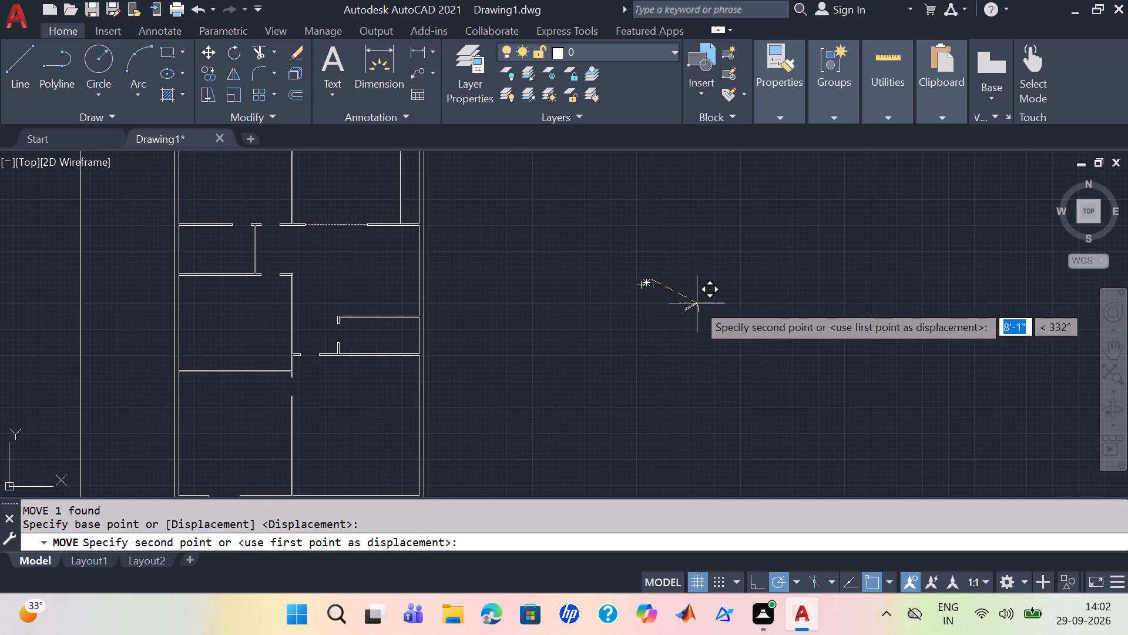
left_click(697, 303)
Flip the door block so its leaf swings south with the hinge at the west end.
left_click(727, 319)
left_click(682, 290)
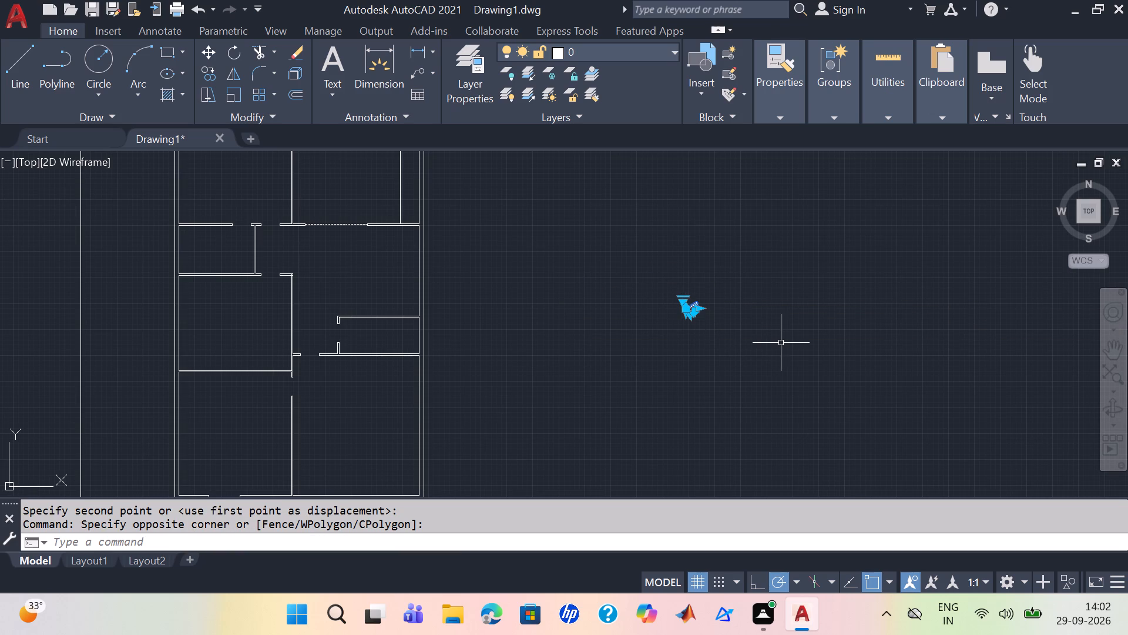
key("ctrl+c")
left_click(689, 315)
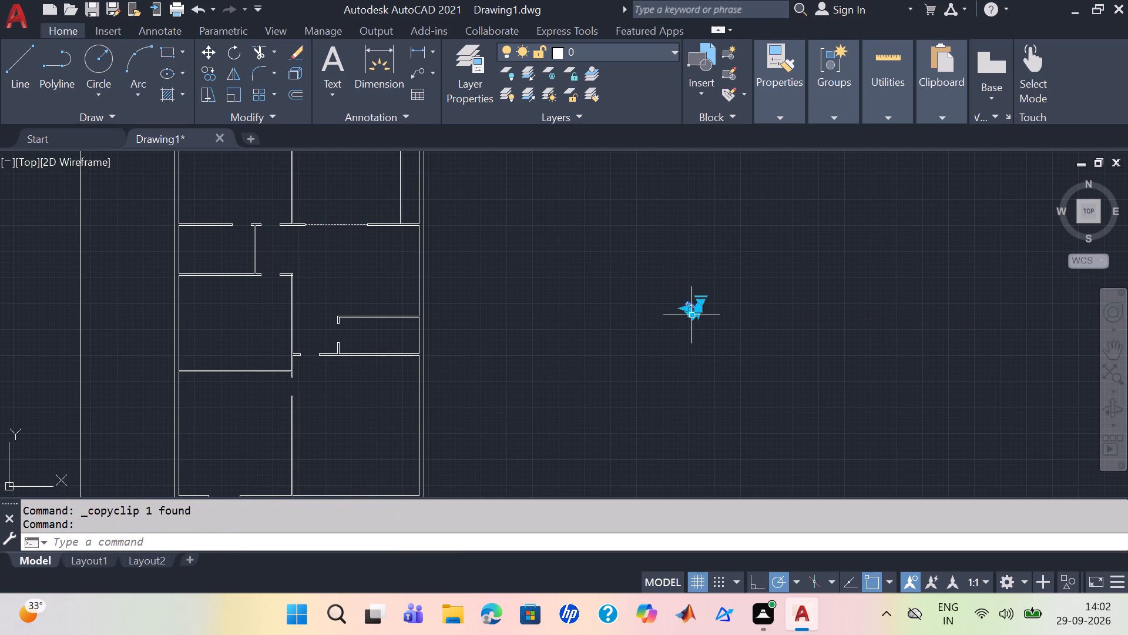
left_click(689, 313)
scroll(696, 322, "up", 2)
scroll(707, 268, "up", 2)
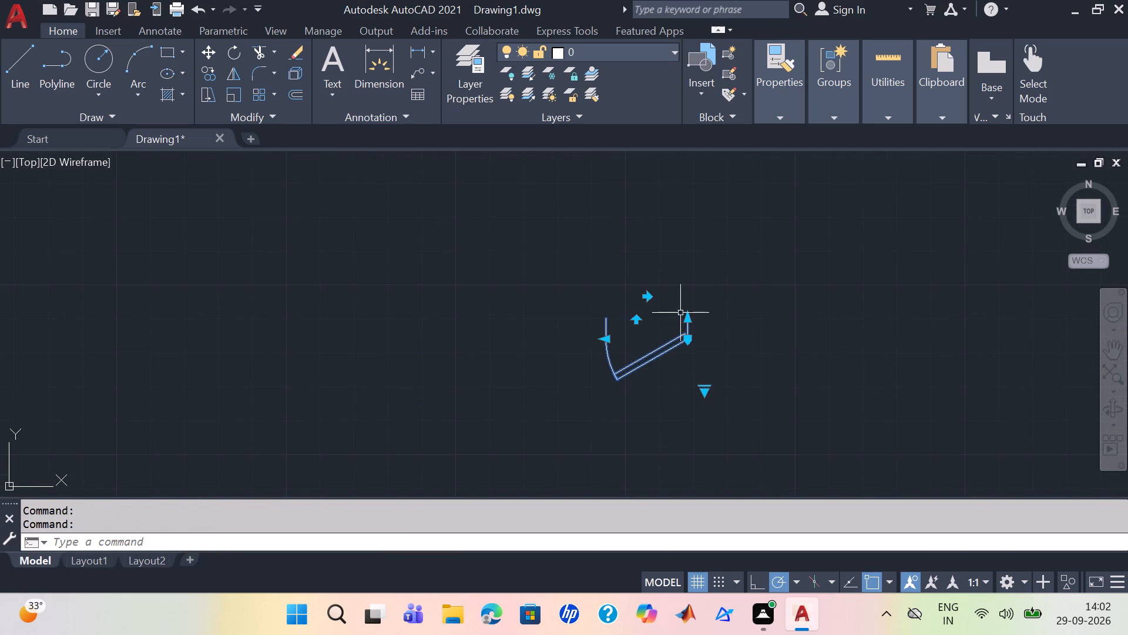
left_click(647, 296)
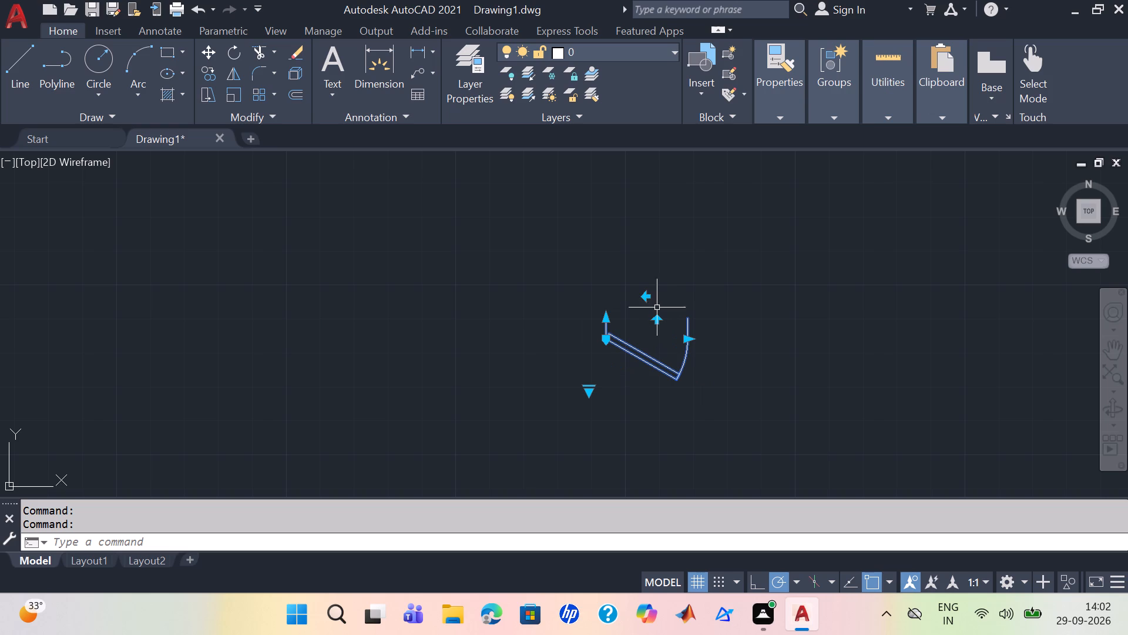
Stretch the door block's opening width to 3'.
left_click(687, 340)
left_click(687, 340)
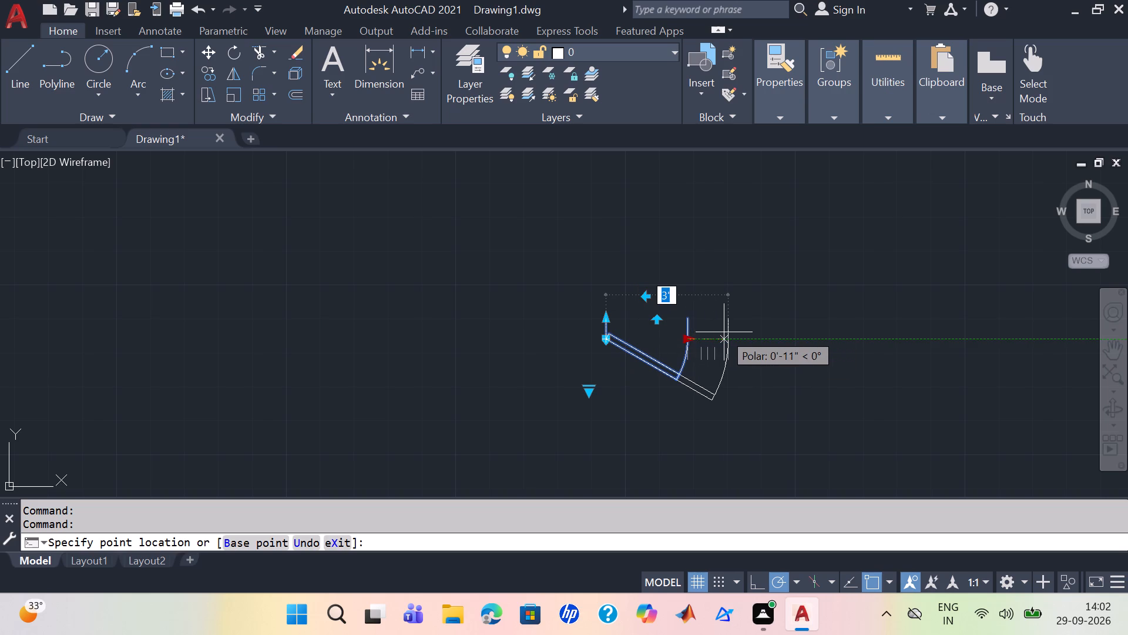
left_click(724, 332)
key("Return")
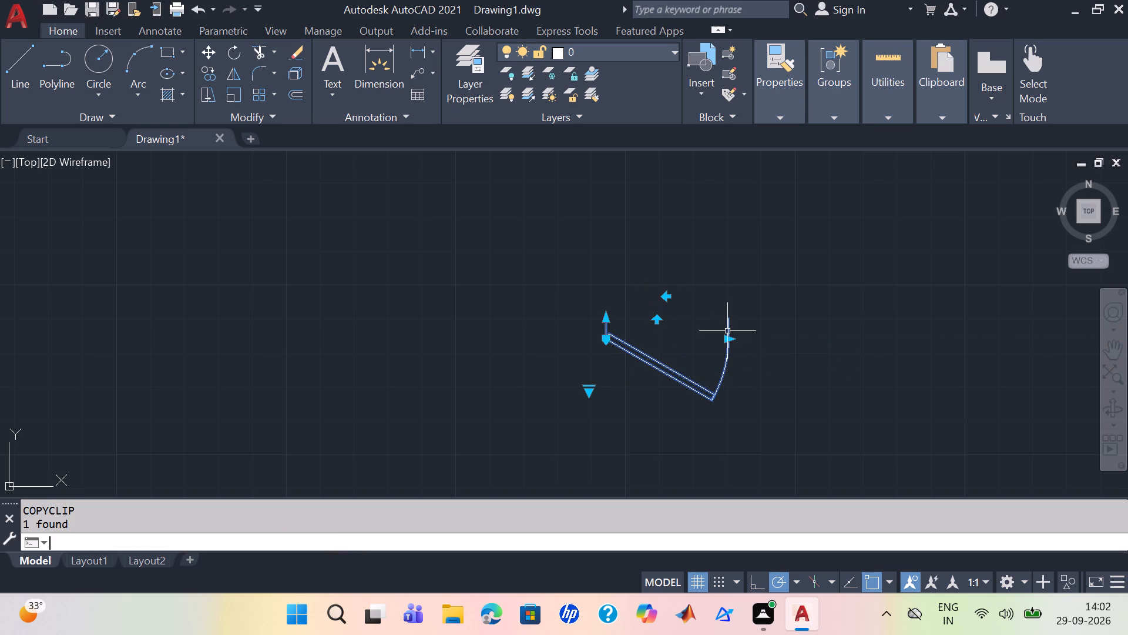
Copy the 3' door block and paste it into the opening just east of the central partition, in the wall along the small east room's south side.
left_click(738, 427)
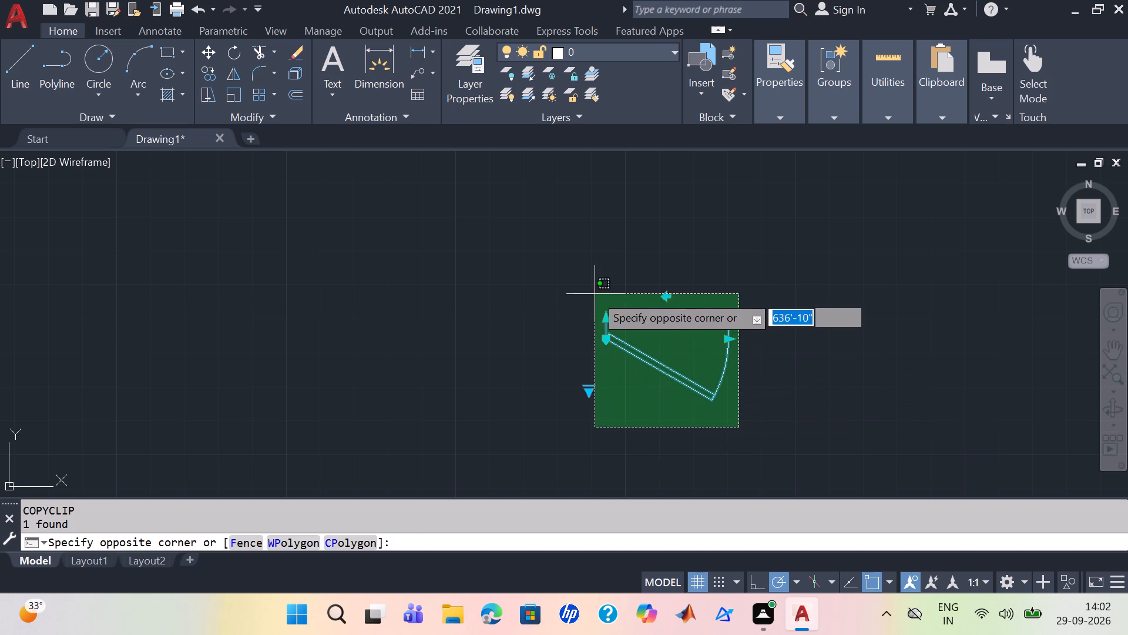
left_click(584, 283)
key("ctrl+c")
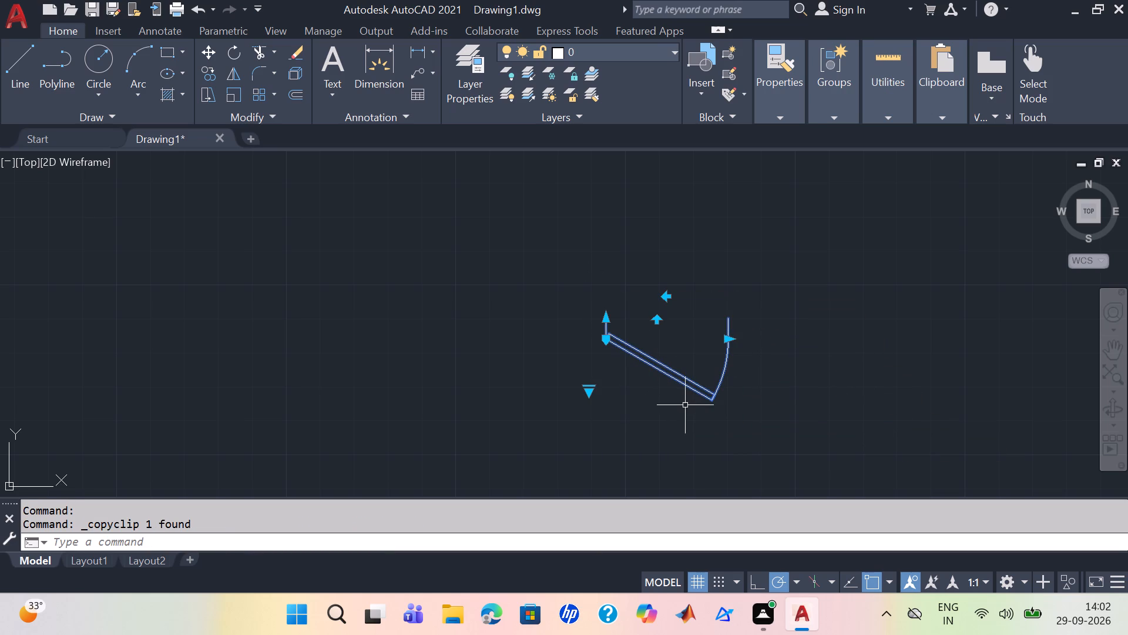
left_click(862, 412)
key("ctrl+v")
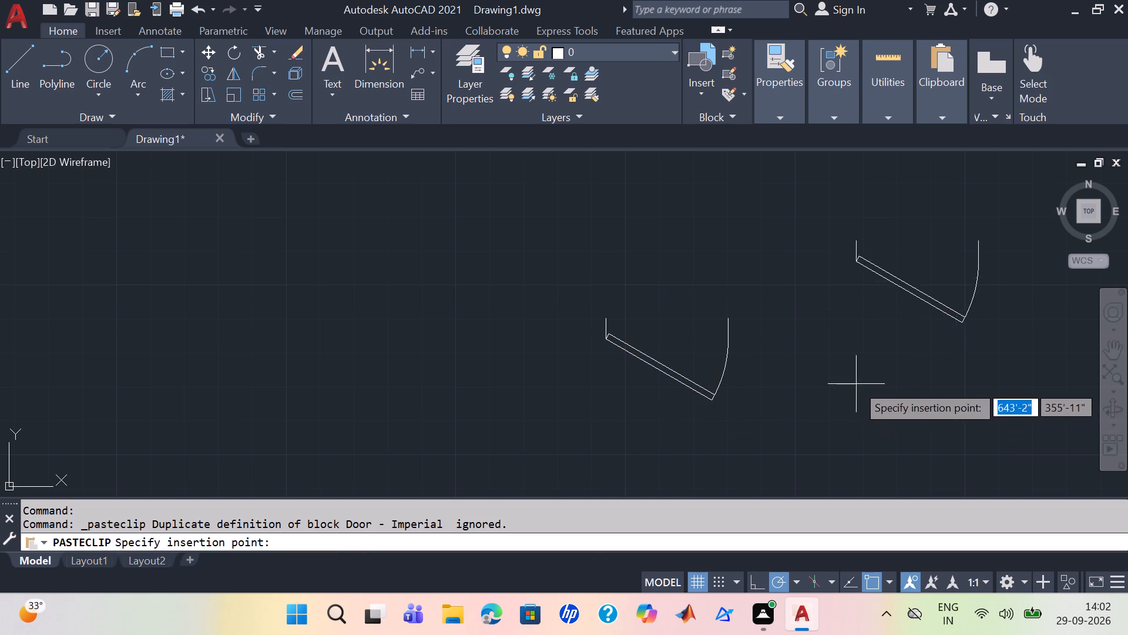
scroll(361, 406, "down", 3)
middle_click_drag(281, 374, 667, 365)
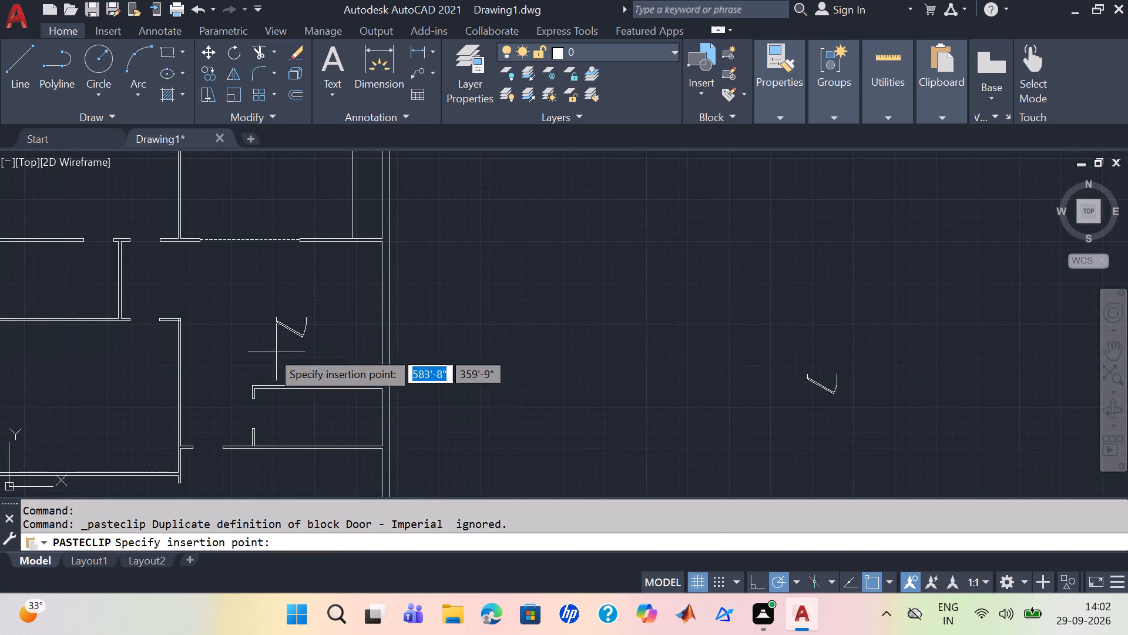
scroll(152, 305, "up", 1)
middle_click_drag(151, 299, 220, 436)
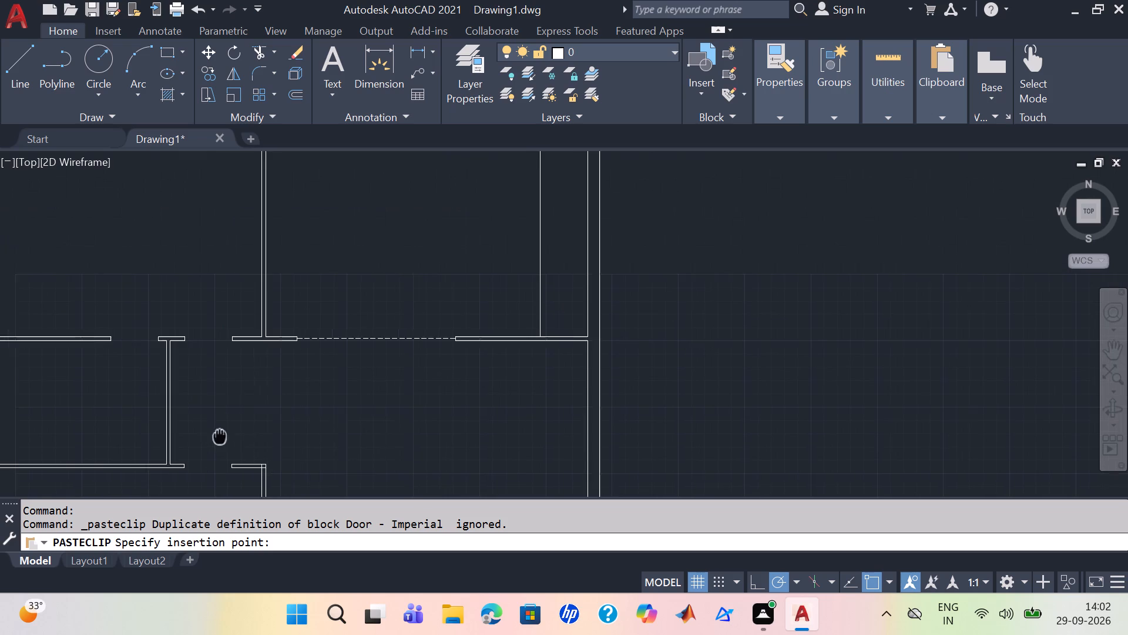
middle_click_drag(220, 436, 220, 437)
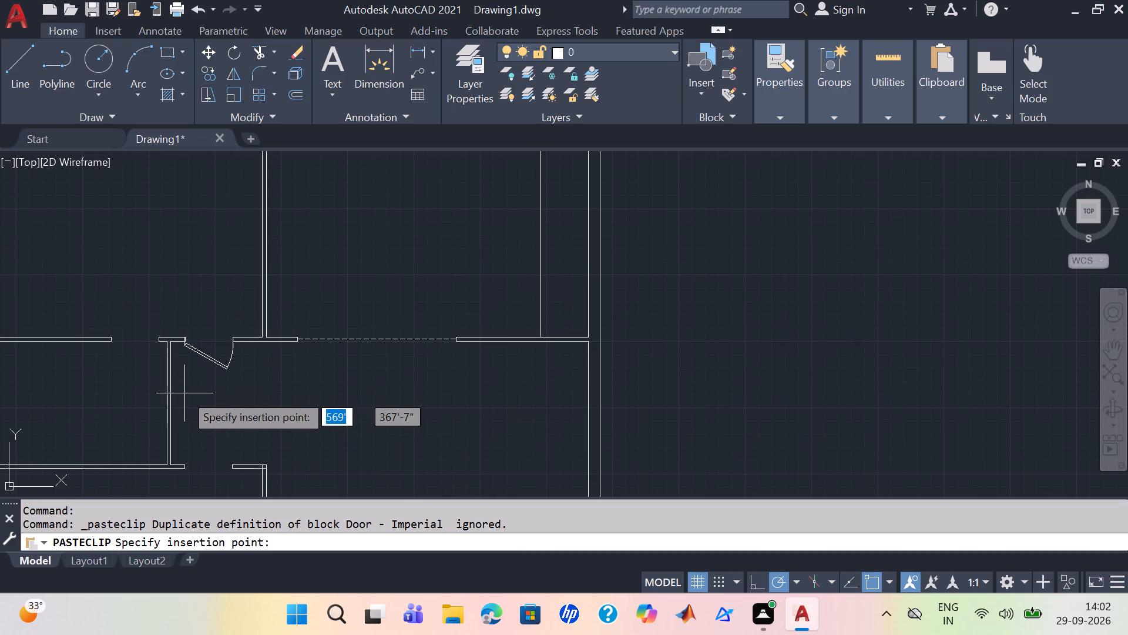
scroll(184, 393, "up", 1)
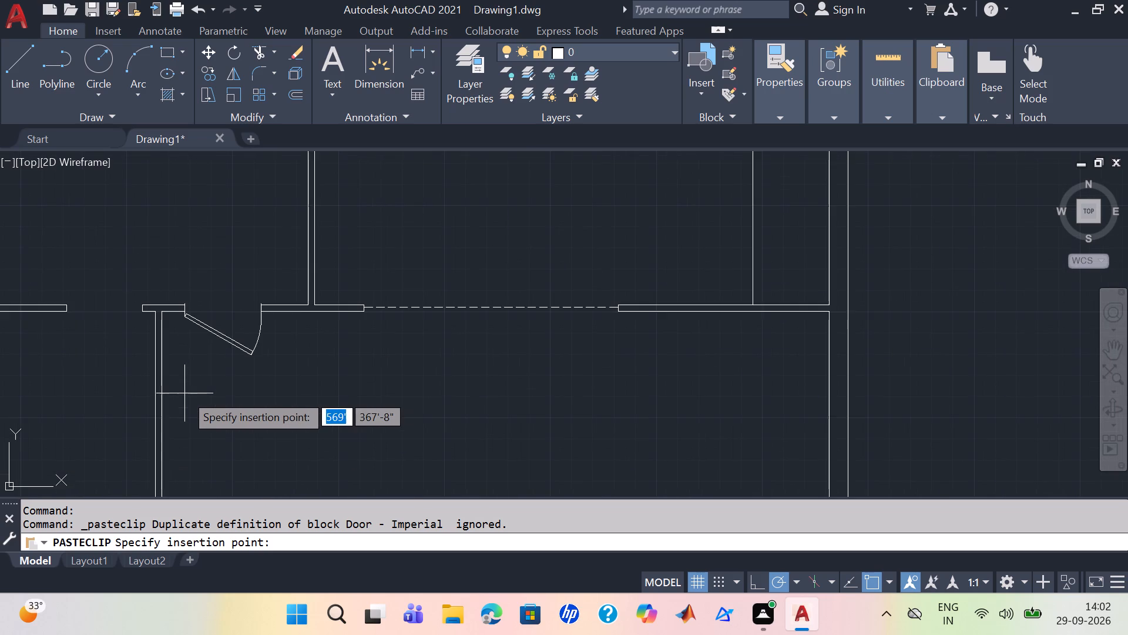
scroll(184, 393, "up", 1)
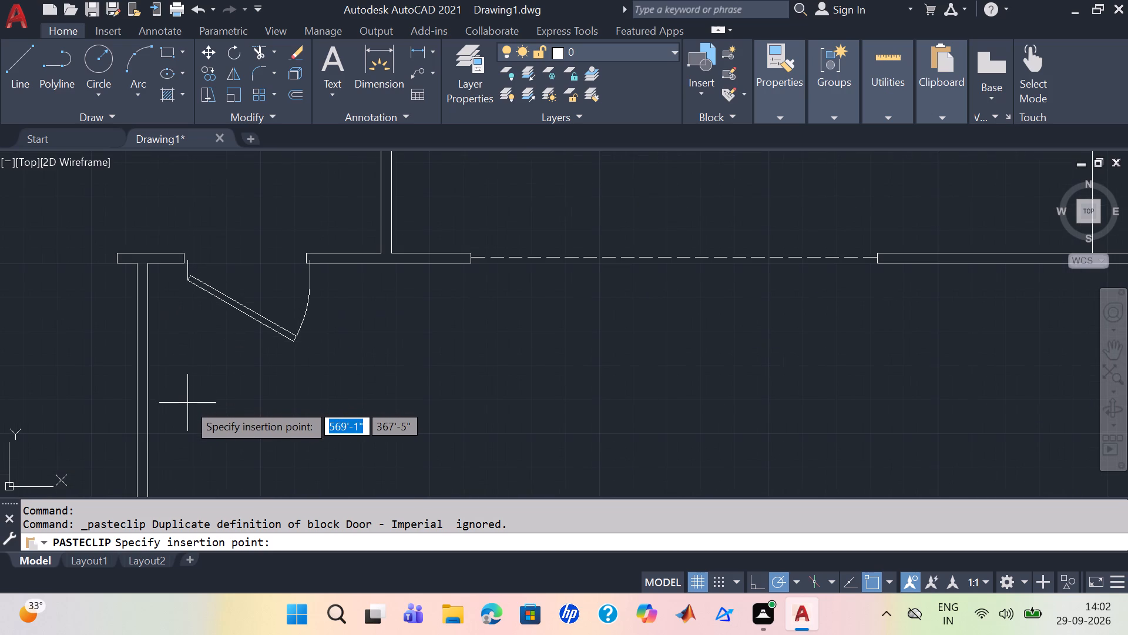
scroll(183, 398, "up", 1)
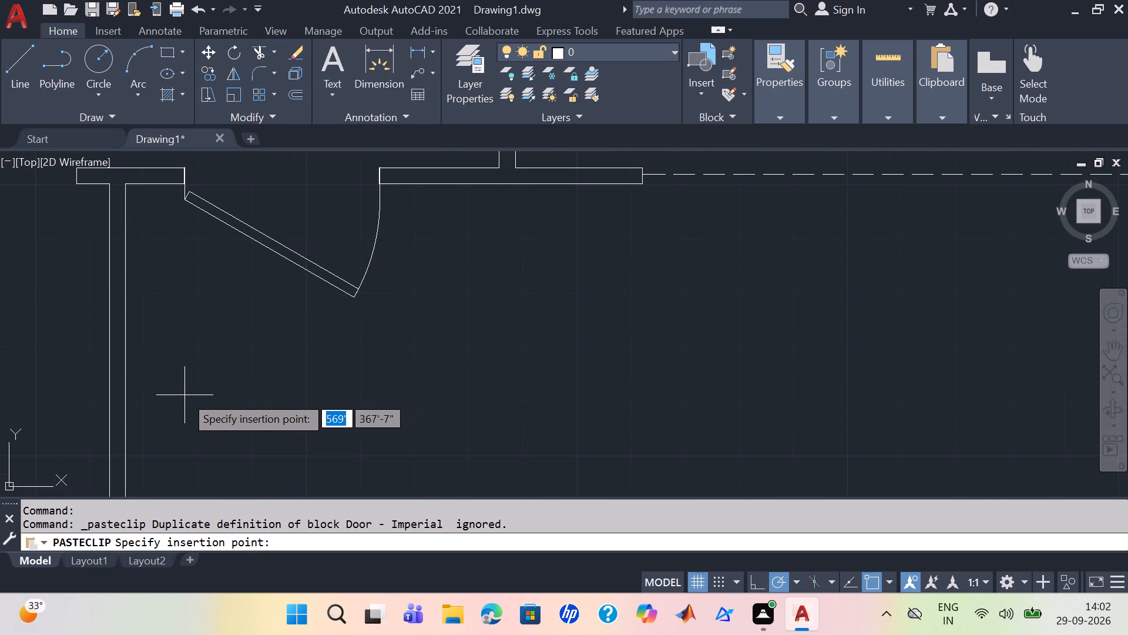
middle_click_drag(187, 393, 173, 510)
scroll(244, 490, "down", 2)
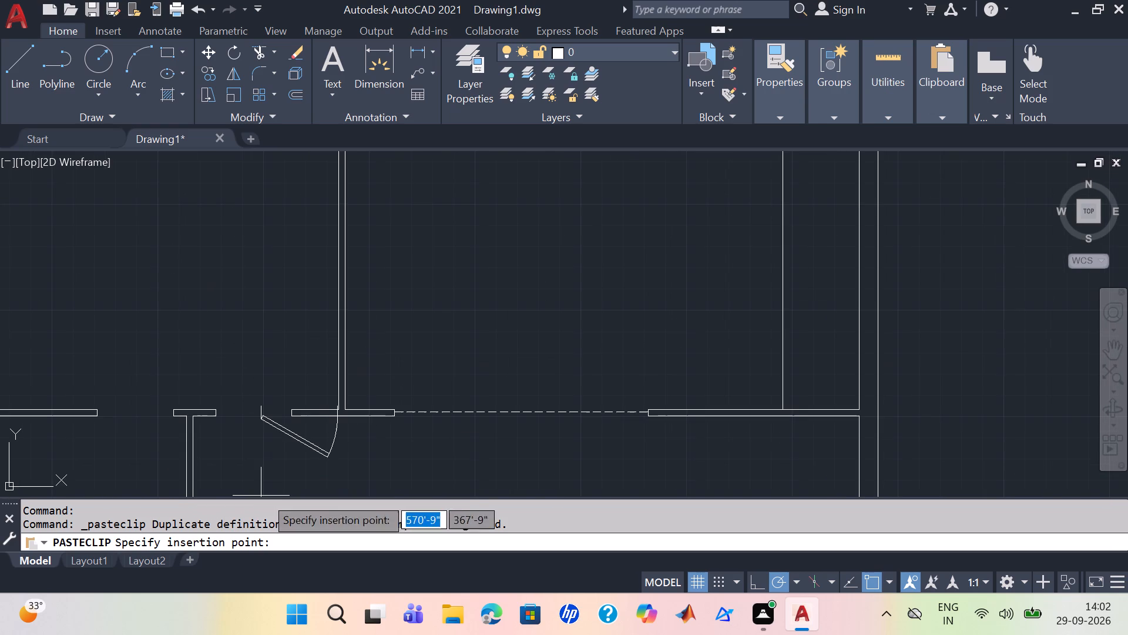
scroll(294, 500, "down", 2)
scroll(352, 426, "down", 1)
middle_click_drag(352, 425, 399, 161)
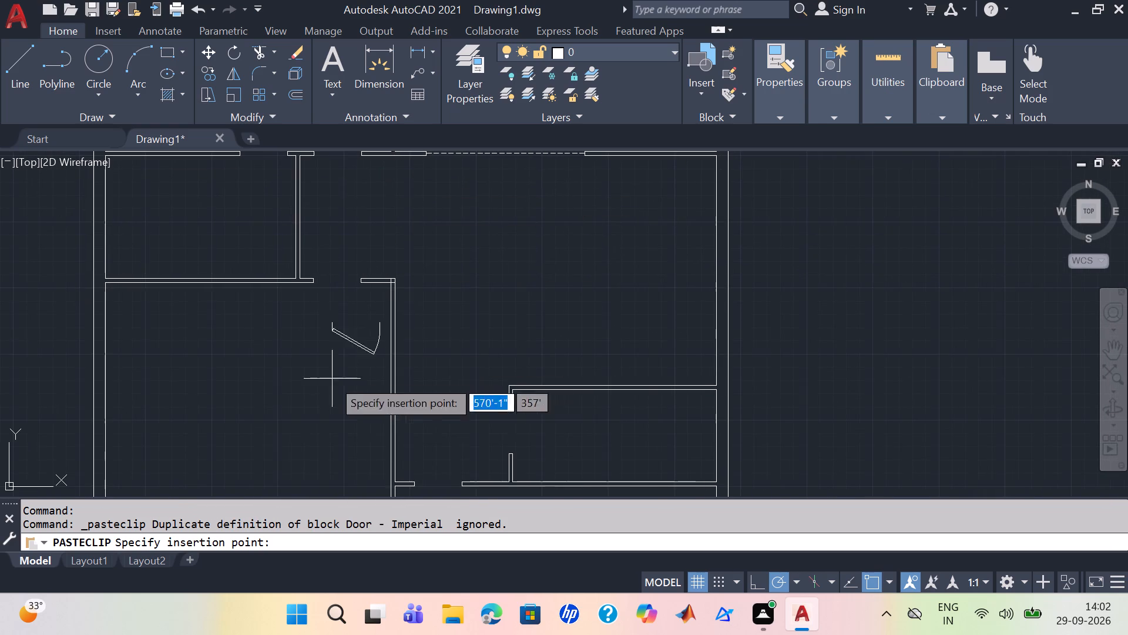
middle_click_drag(243, 480, 318, 263)
middle_click_drag(263, 412, 343, 145)
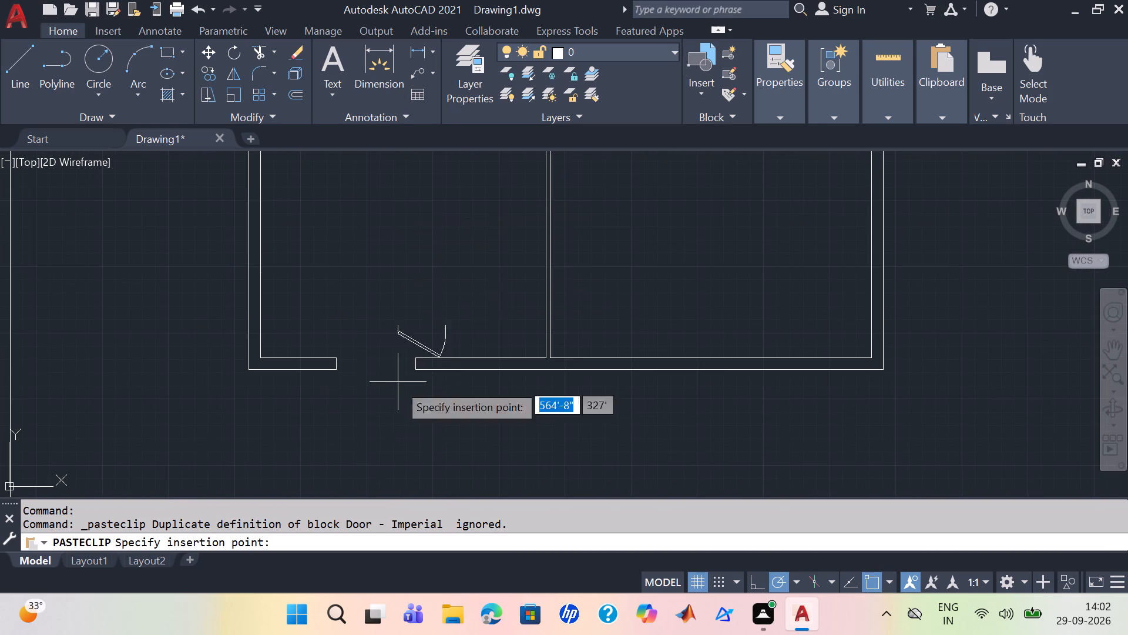
scroll(338, 422, "up", 3)
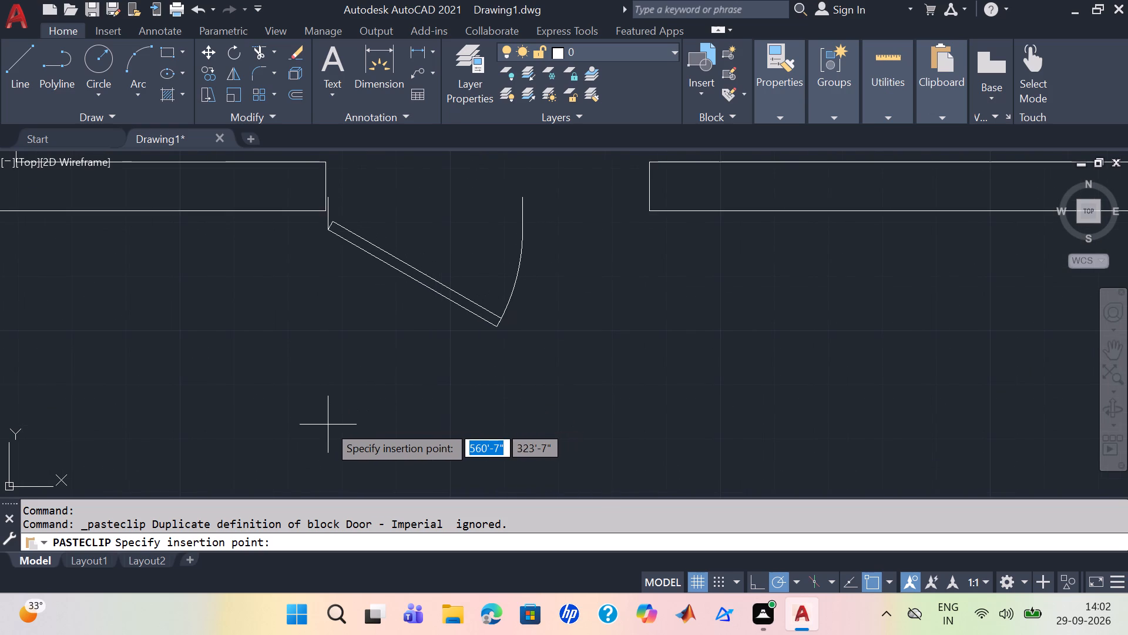
scroll(342, 427, "down", 1)
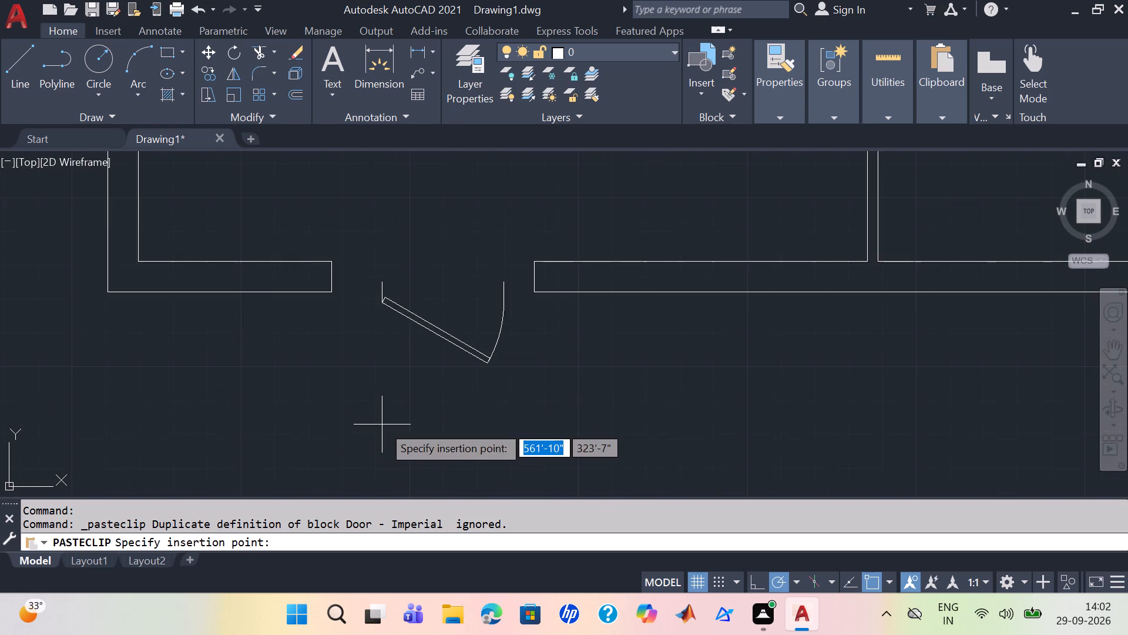
scroll(382, 425, "down", 2)
middle_click_drag(426, 364, 252, 461)
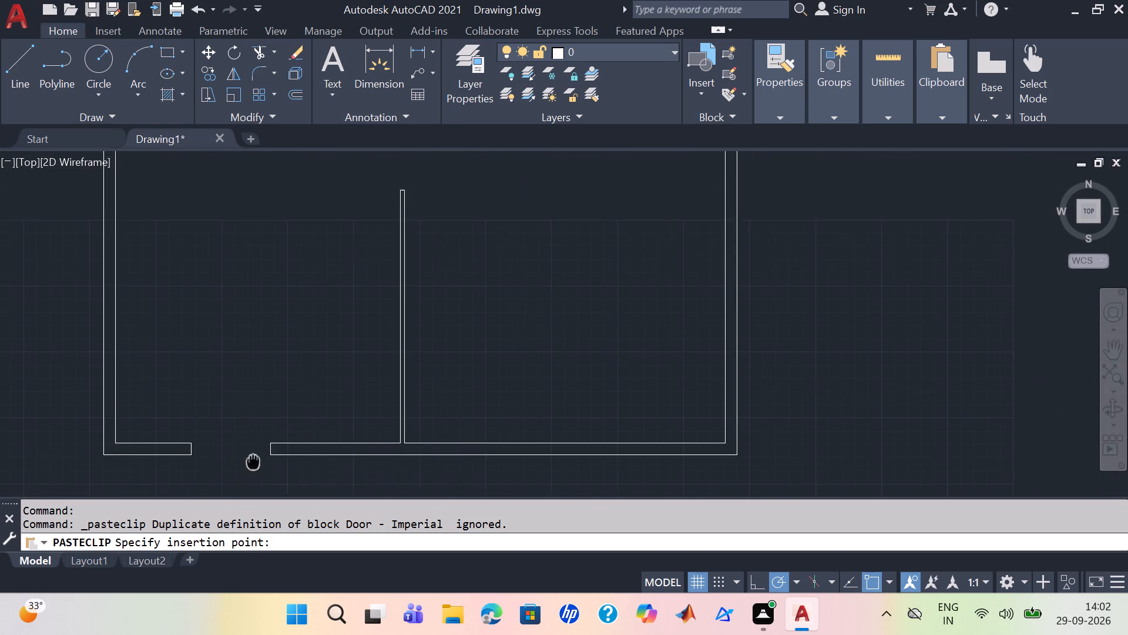
middle_click_drag(252, 461, 250, 462)
middle_click_drag(462, 266, 409, 469)
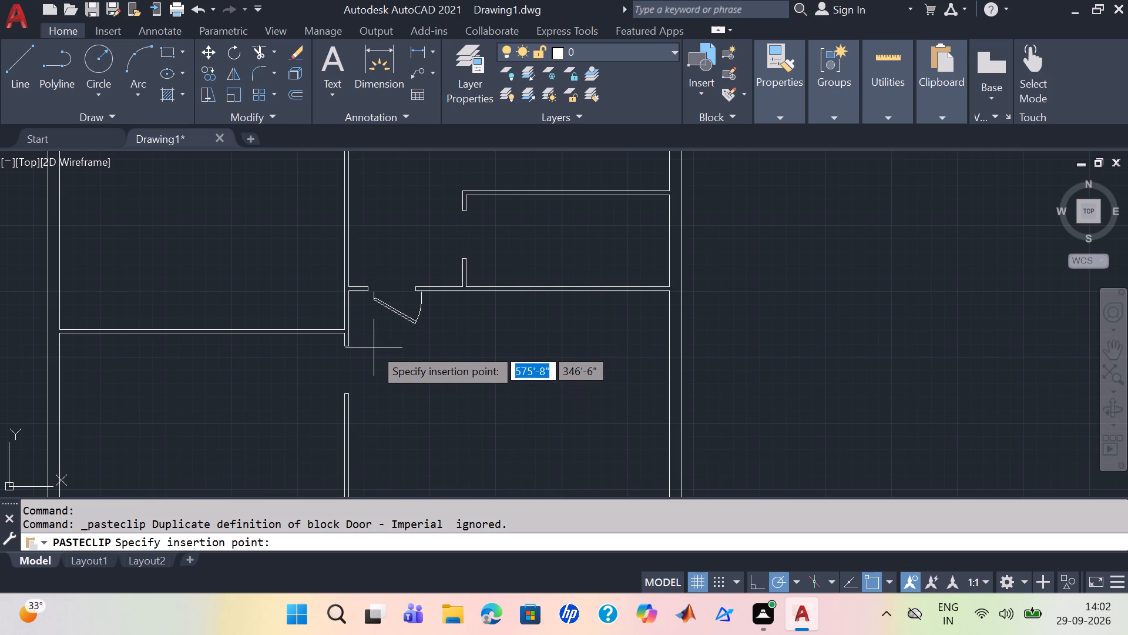
scroll(370, 345, "up", 2)
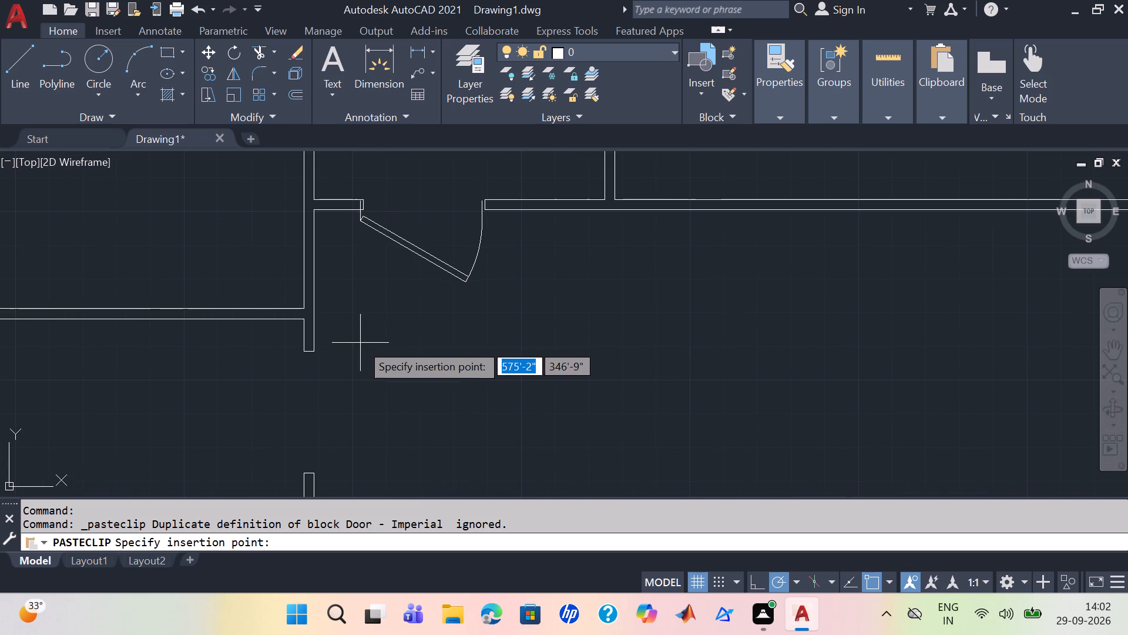
scroll(360, 343, "up", 1)
scroll(378, 373, "down", 1)
middle_click_drag(376, 373, 366, 427)
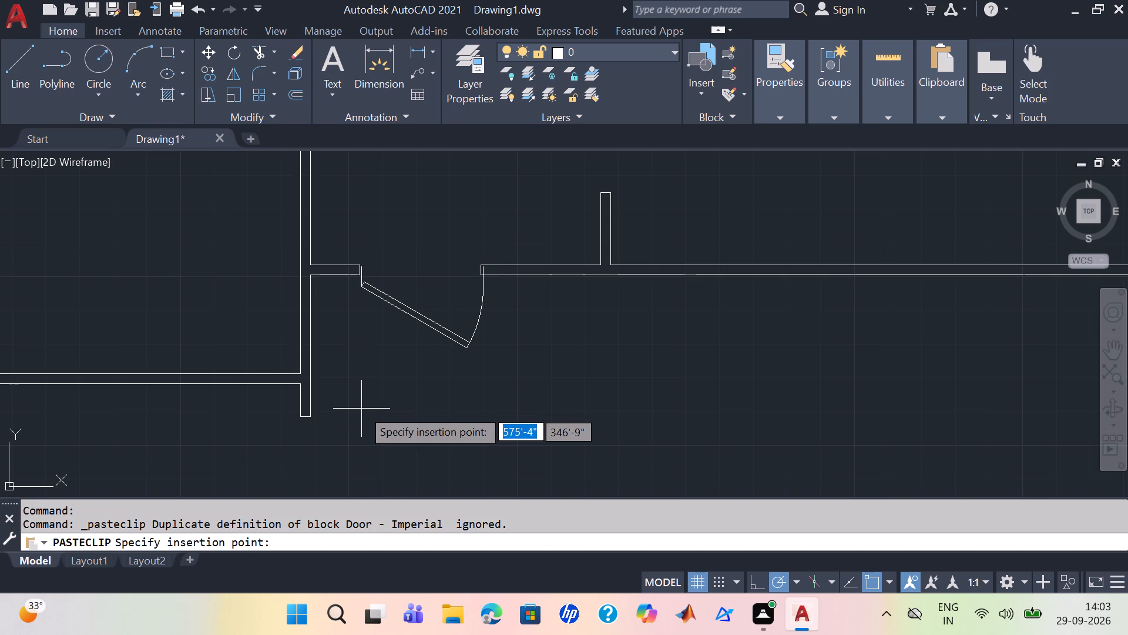
scroll(362, 405, "up", 1)
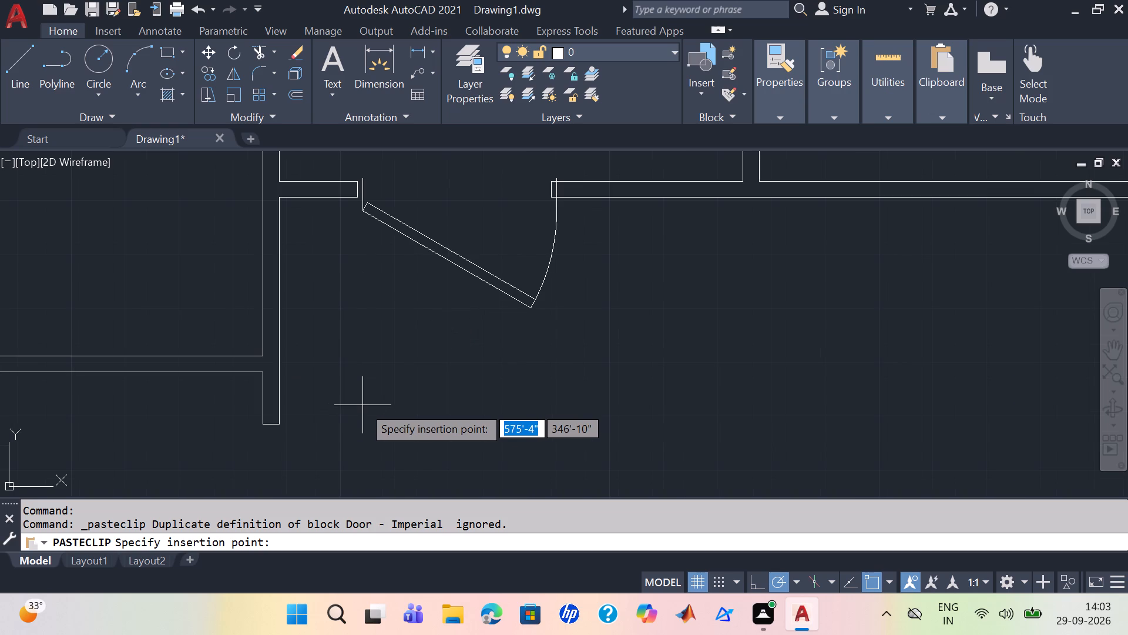
scroll(364, 405, "up", 1)
middle_click_drag(365, 404, 365, 469)
scroll(378, 434, "down", 2)
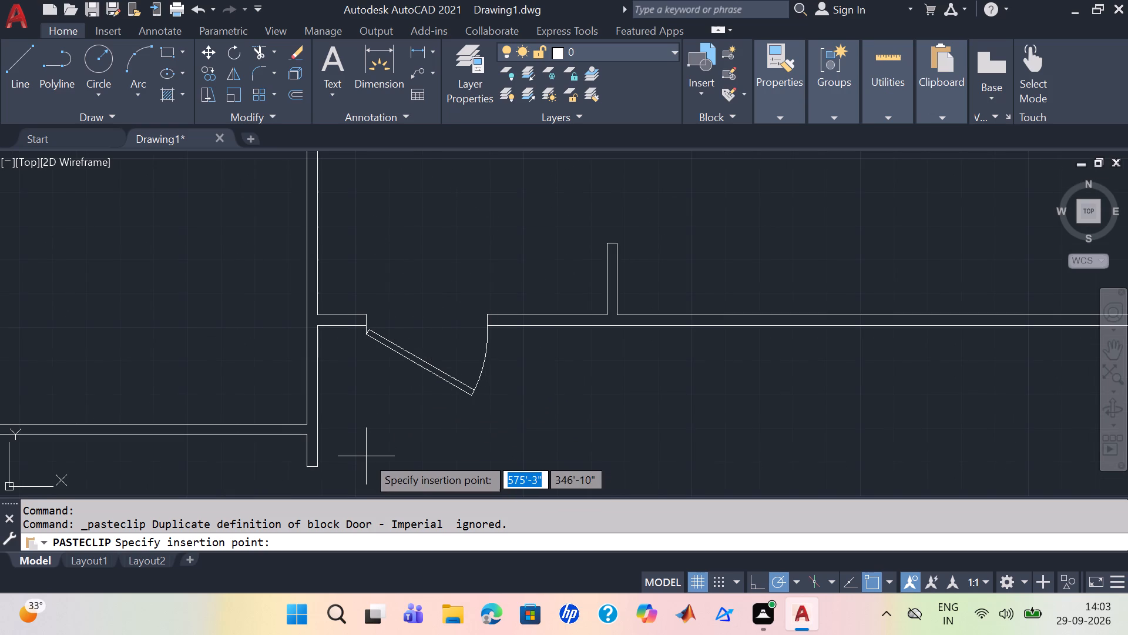
double_click(366, 456)
Nudge the pasted door block until its jamb ends line up with both wall ends of the opening.
scroll(387, 338, "up", 1)
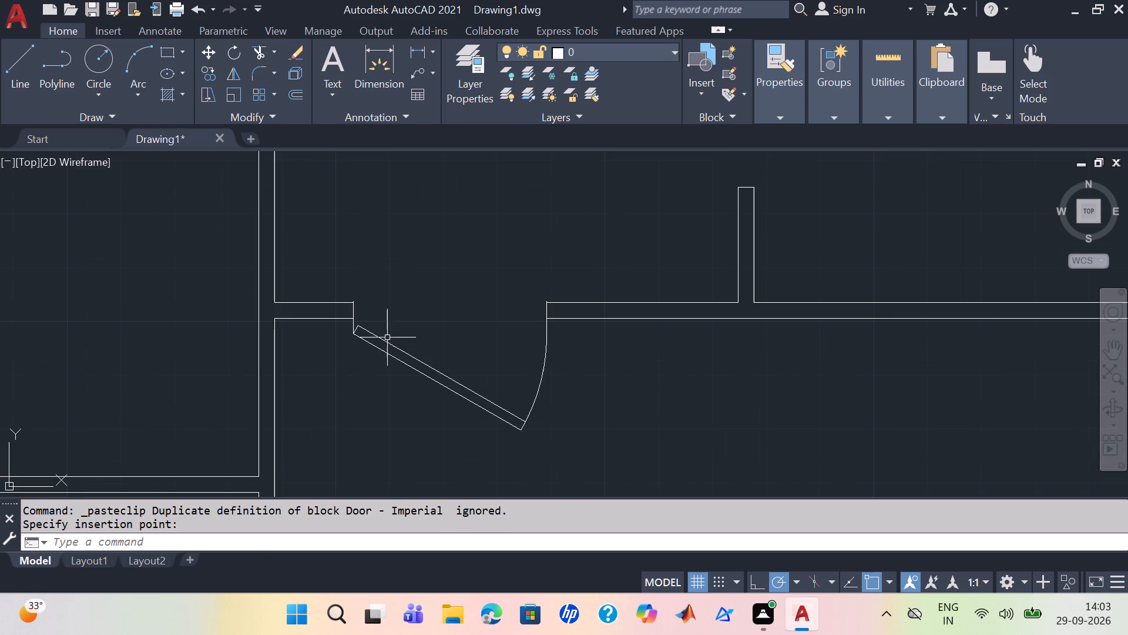
scroll(387, 337, "up", 2)
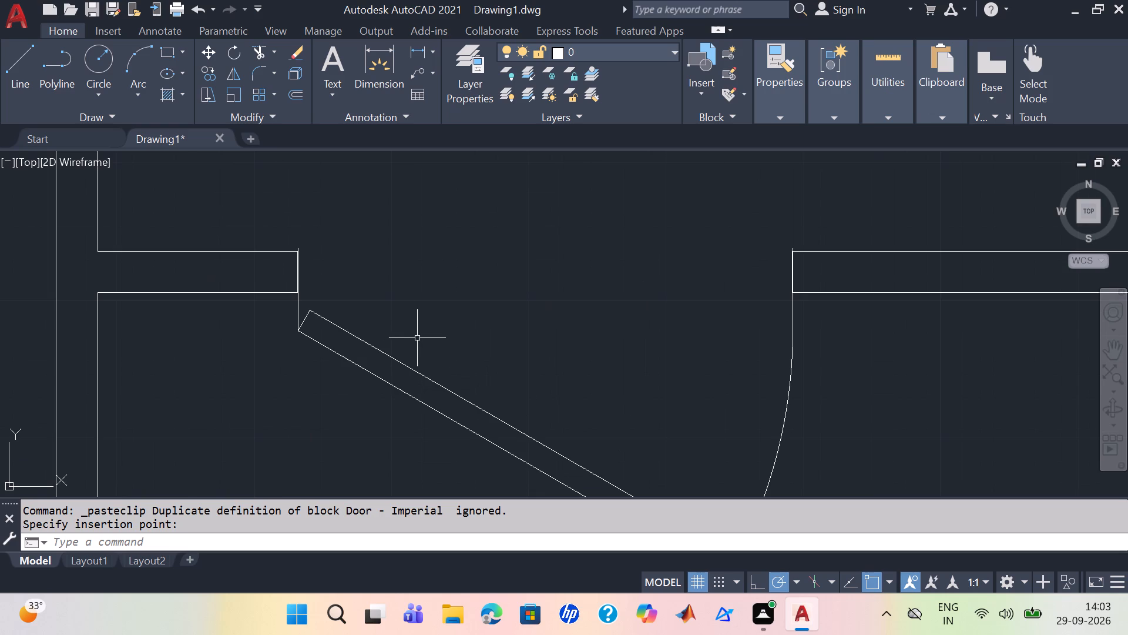
key("ctrl+z")
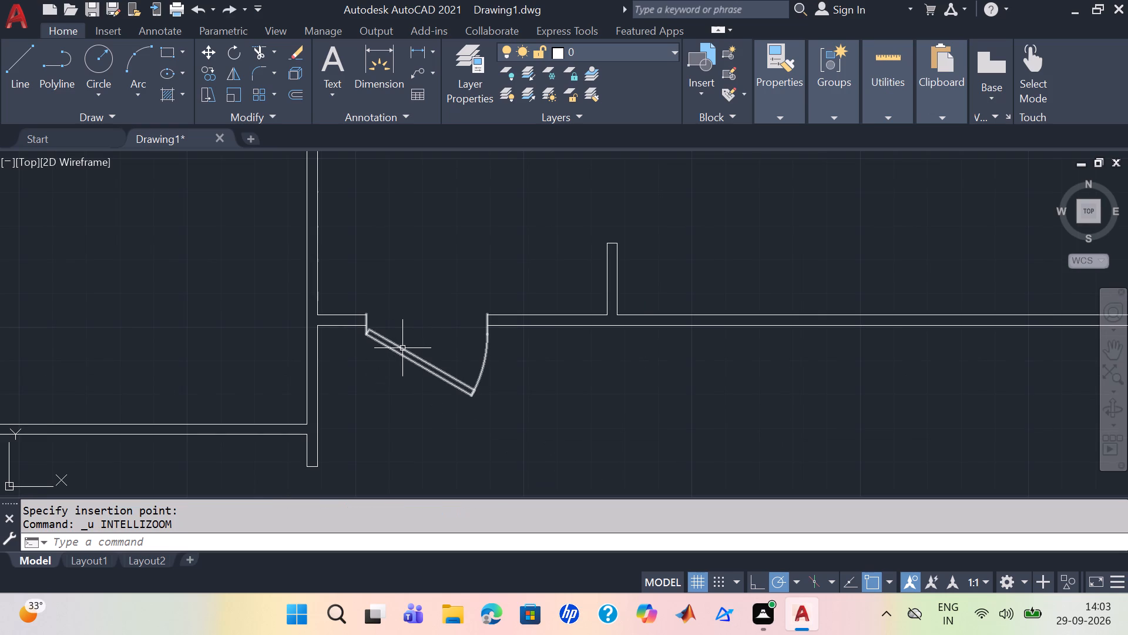
left_click(406, 351)
left_click_drag(405, 357, 407, 384)
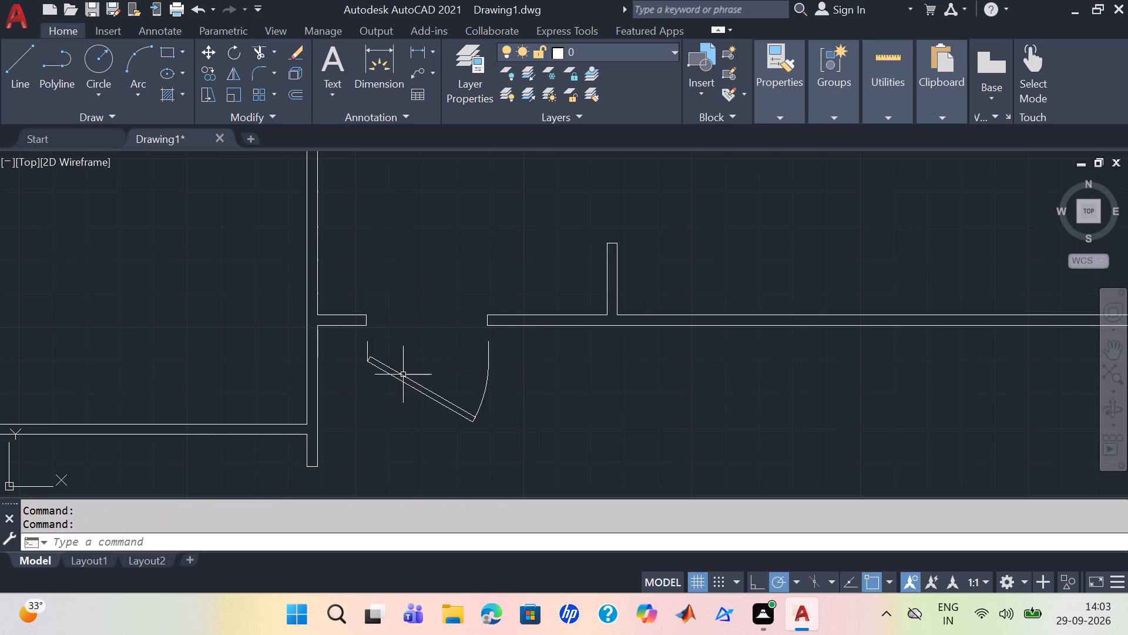
left_click_drag(401, 379, 394, 345)
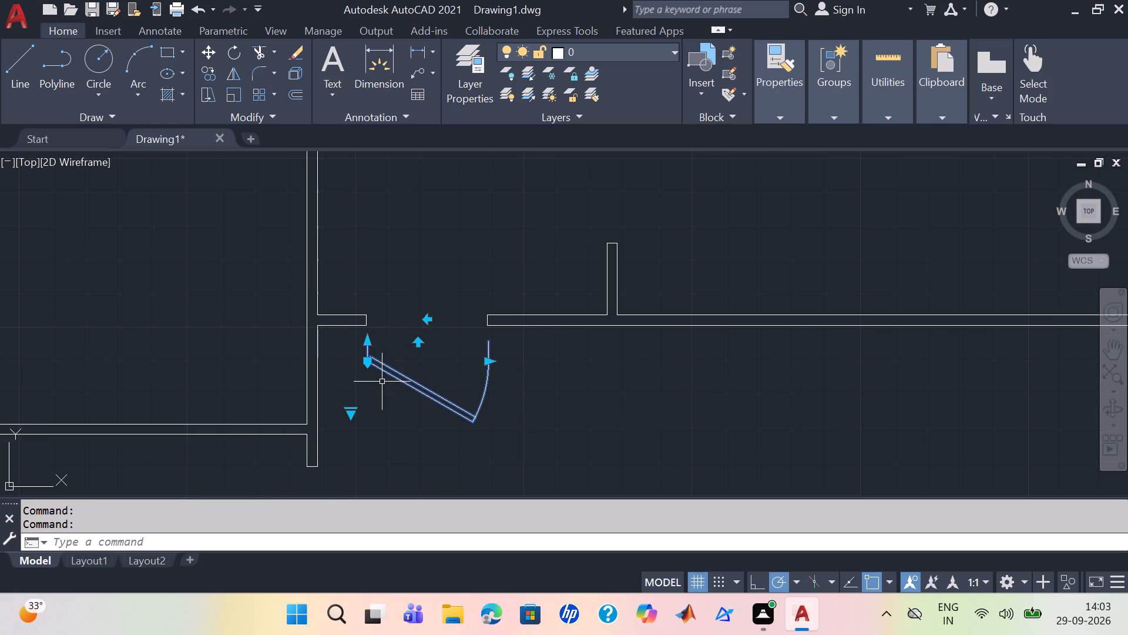
left_click_drag(388, 376, 390, 349)
scroll(390, 349, "up", 2)
middle_click_drag(392, 346, 357, 352)
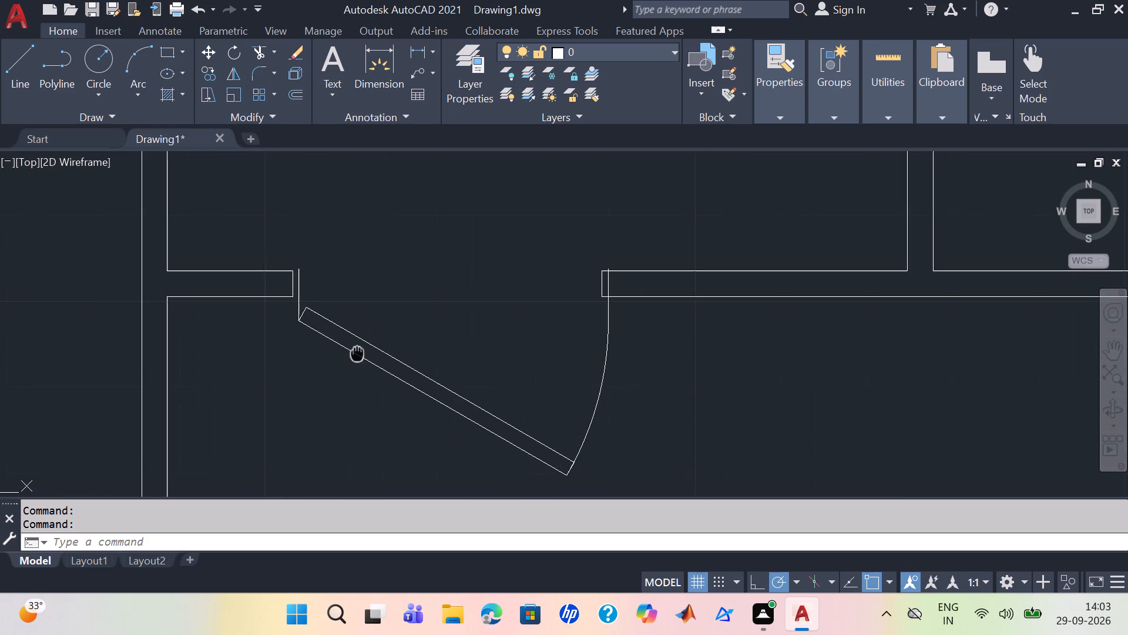
middle_click_drag(357, 352, 336, 360)
middle_click_drag(348, 352, 332, 352)
scroll(328, 362, "up", 1)
double_click(327, 376)
double_click(334, 374)
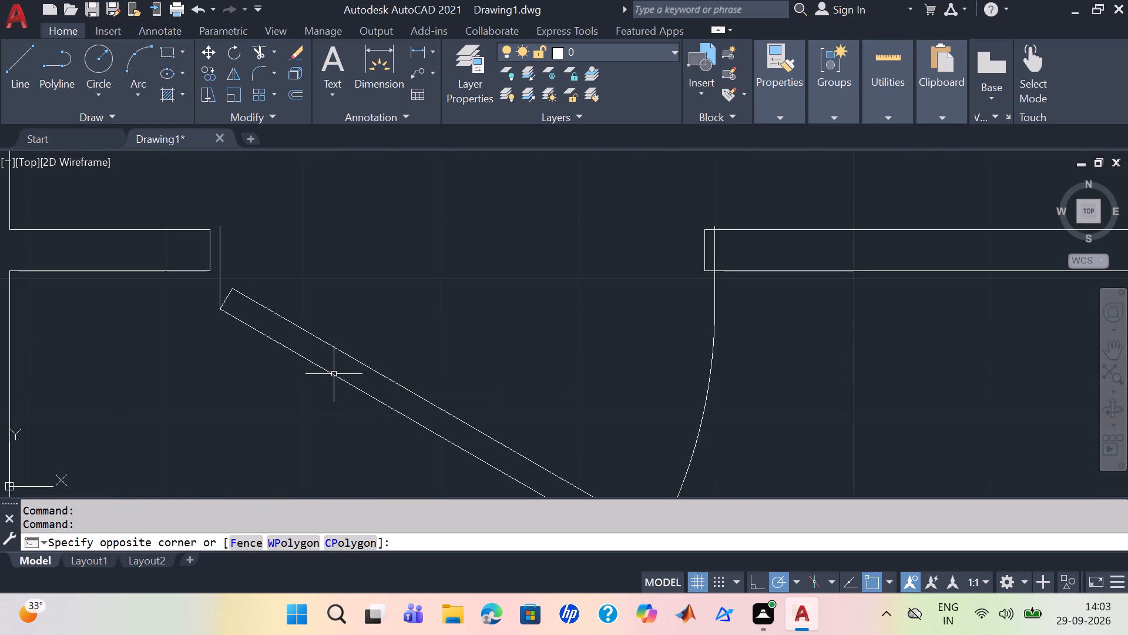
left_click(357, 356)
left_click(352, 357)
left_click(351, 357)
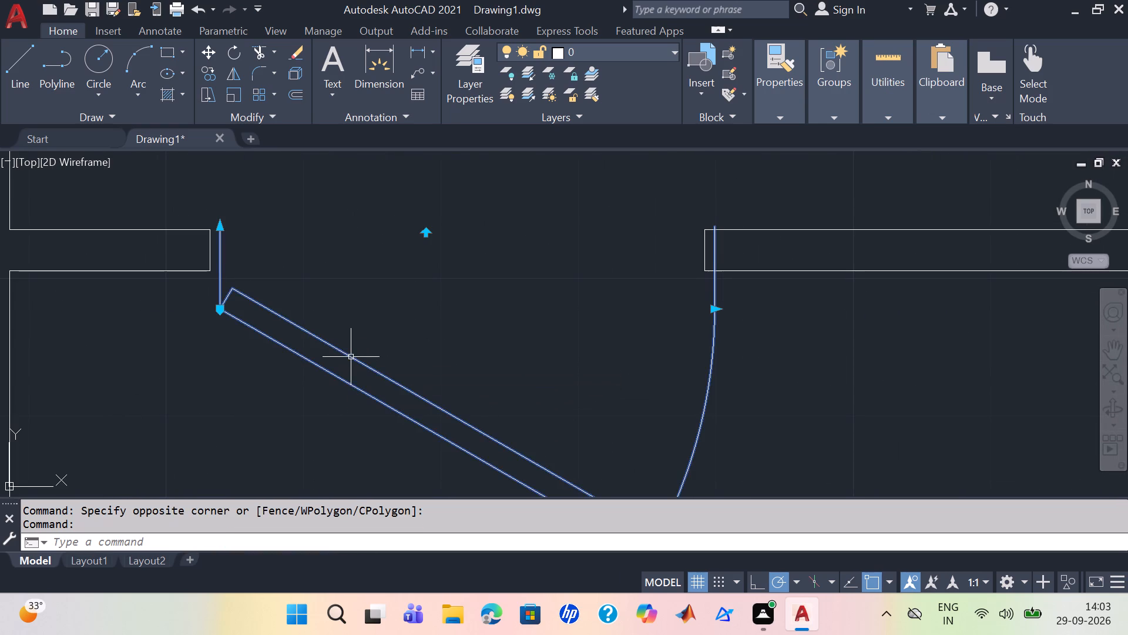
left_click_drag(348, 359, 338, 362)
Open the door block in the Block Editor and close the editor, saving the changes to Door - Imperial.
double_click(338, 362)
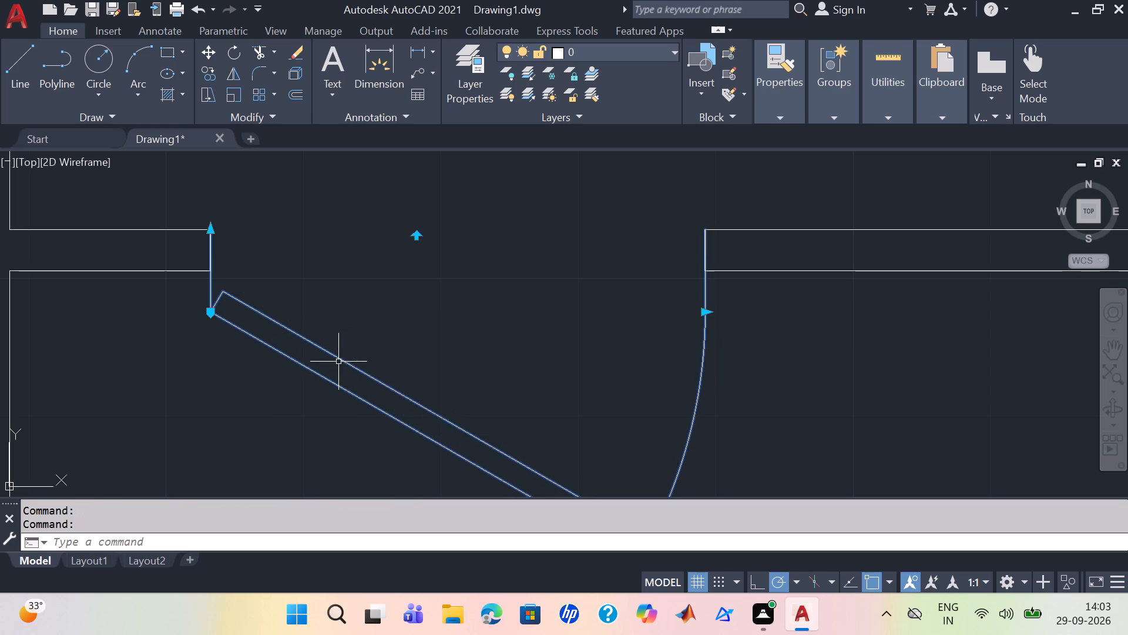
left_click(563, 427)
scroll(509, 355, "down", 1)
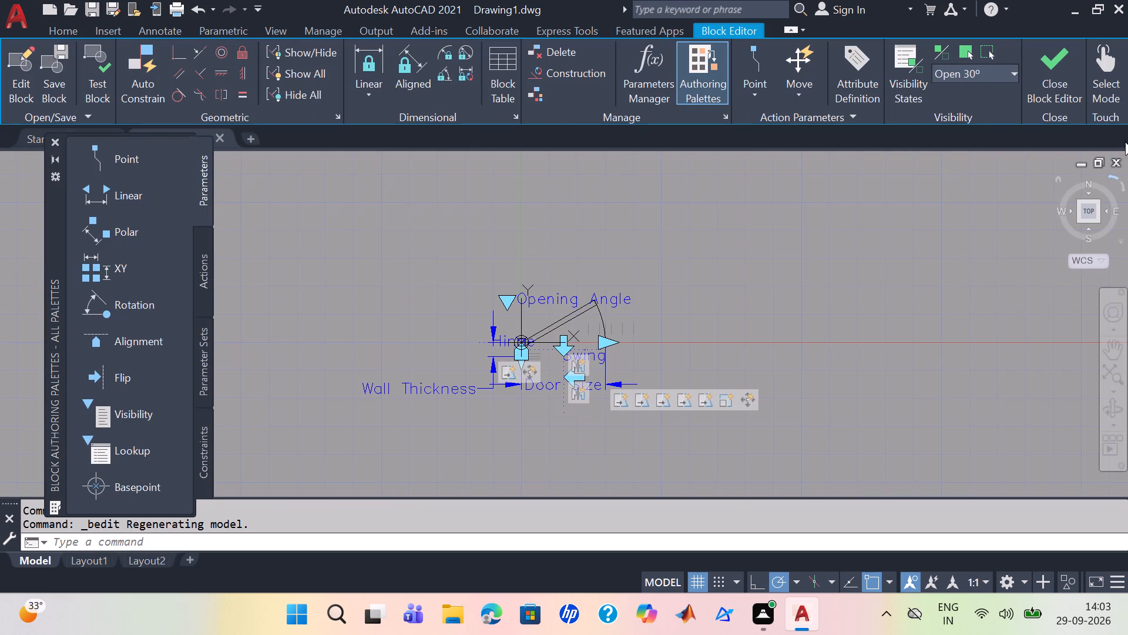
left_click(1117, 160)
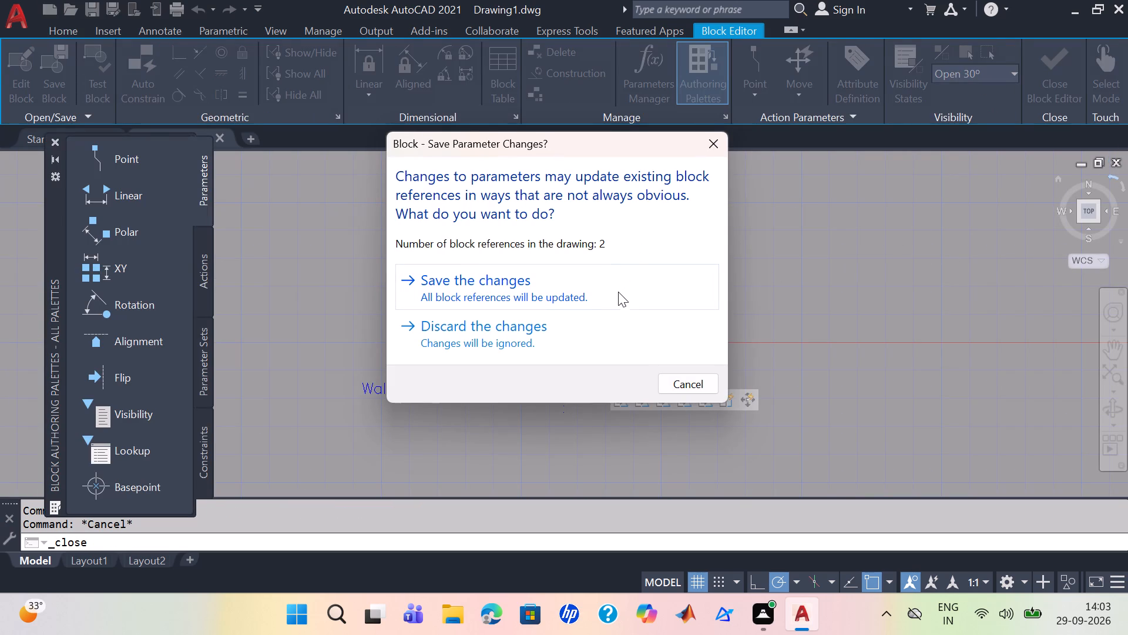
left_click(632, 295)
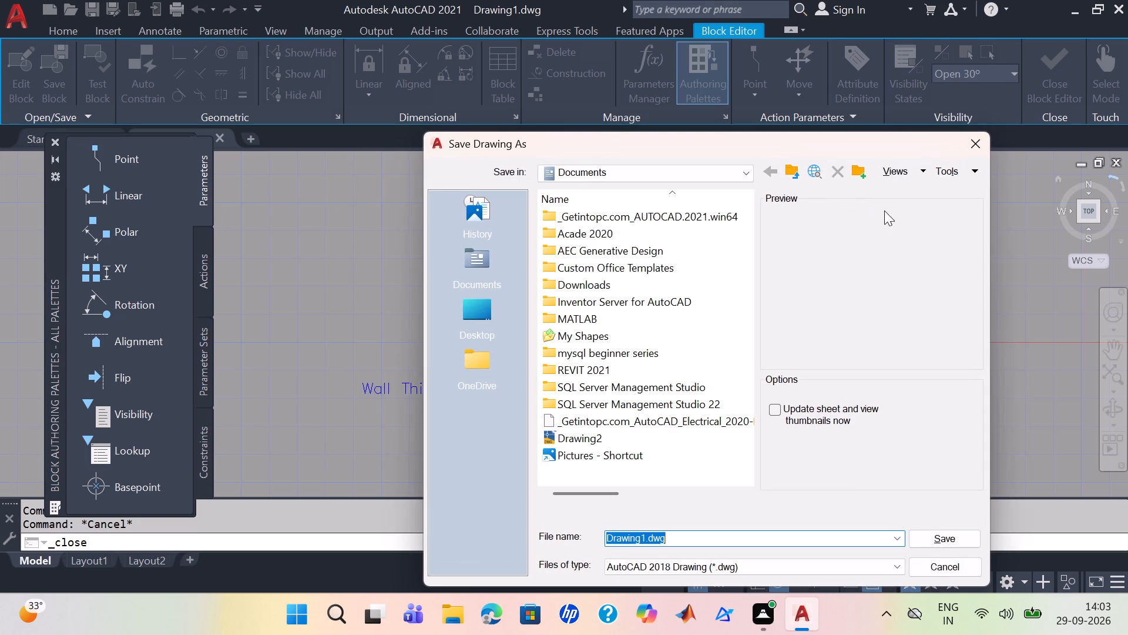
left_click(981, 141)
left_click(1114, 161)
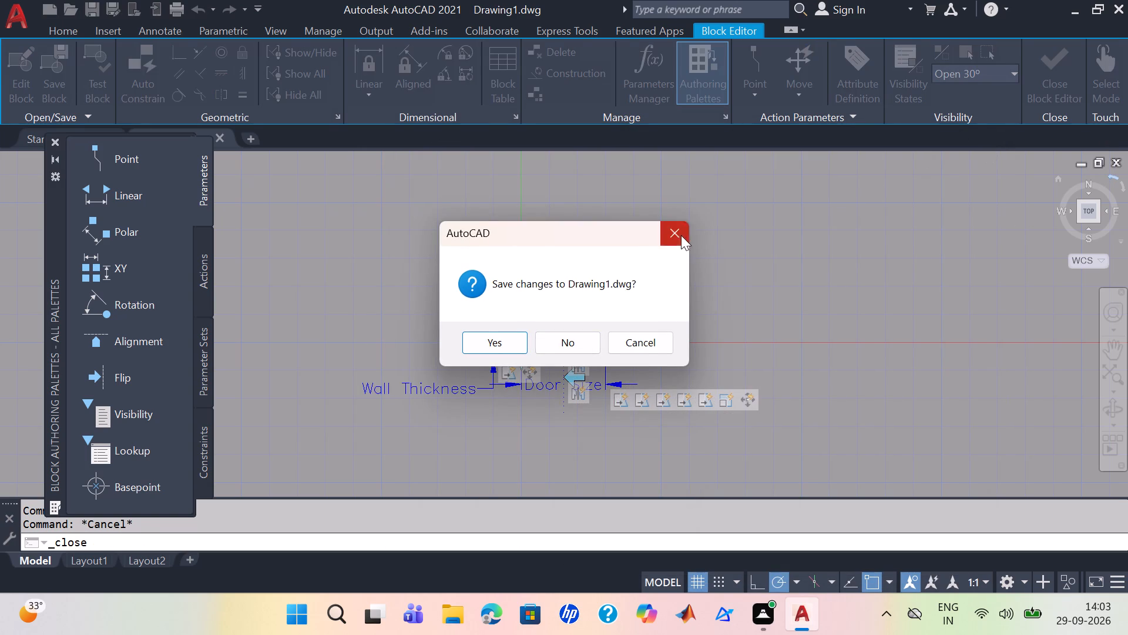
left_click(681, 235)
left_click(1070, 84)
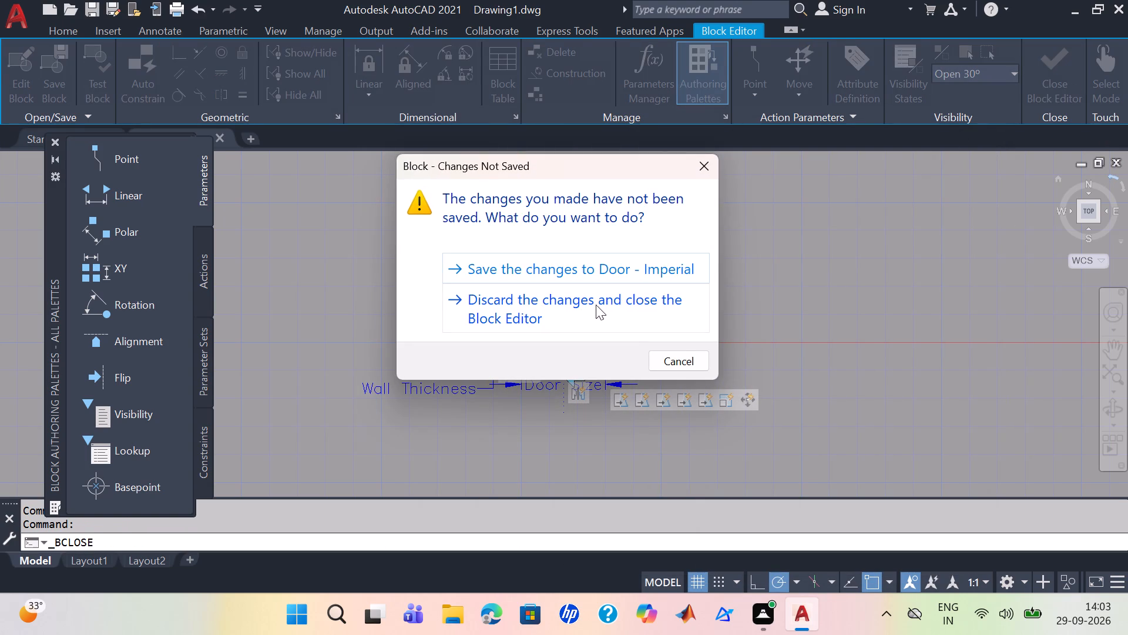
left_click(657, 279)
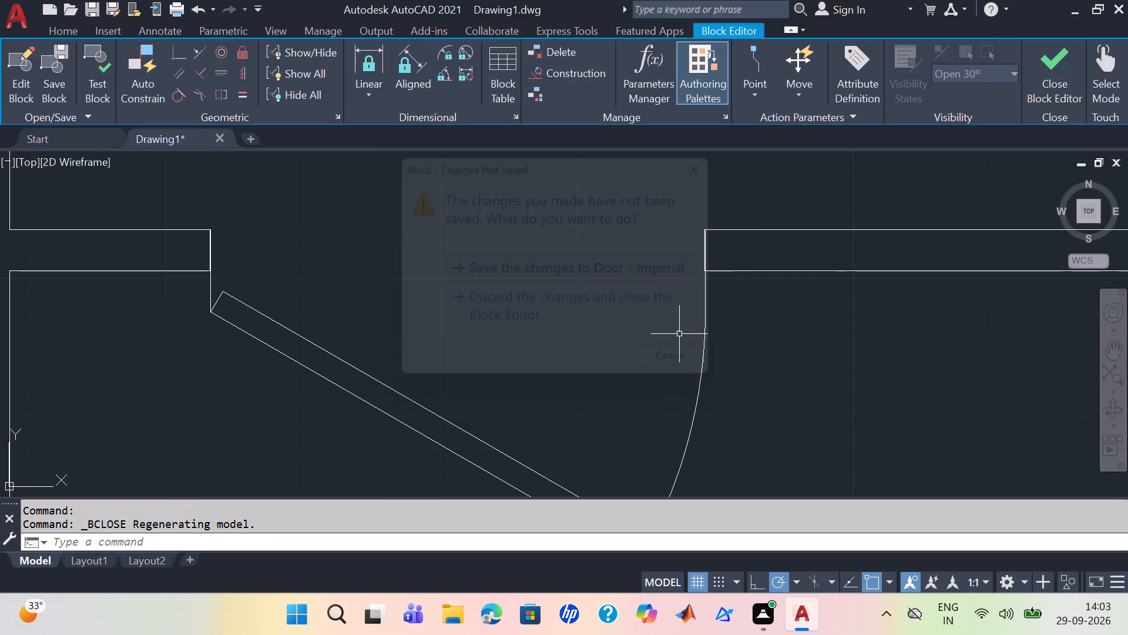
Examine the unfilled openings along the central partition and the spare door block east of the plan.
scroll(563, 342, "down", 3)
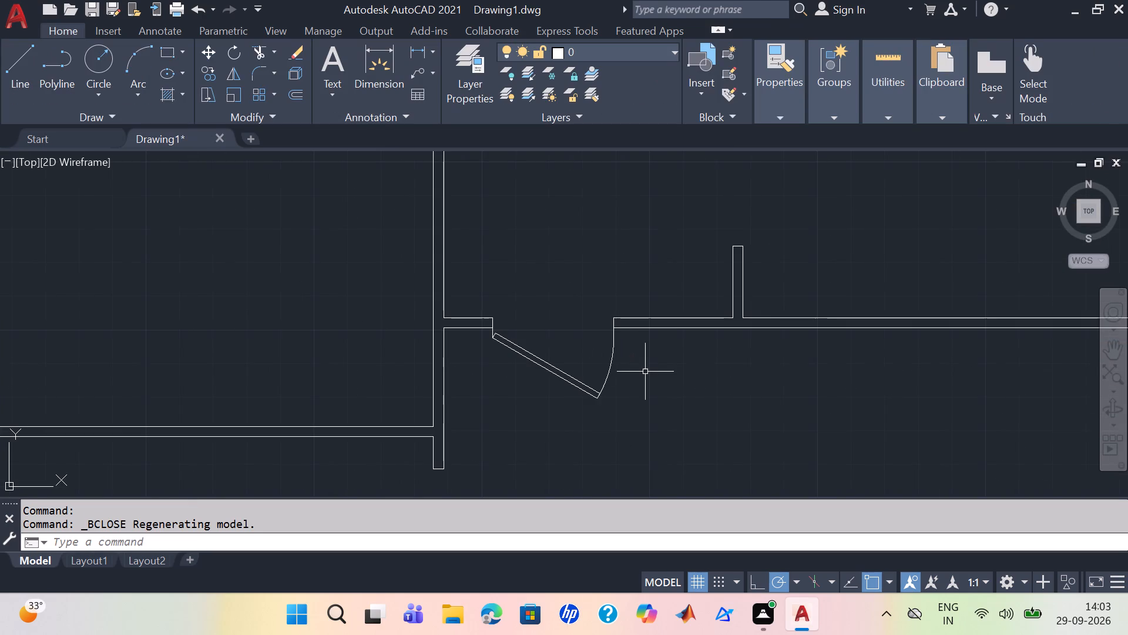
scroll(646, 372, "down", 2)
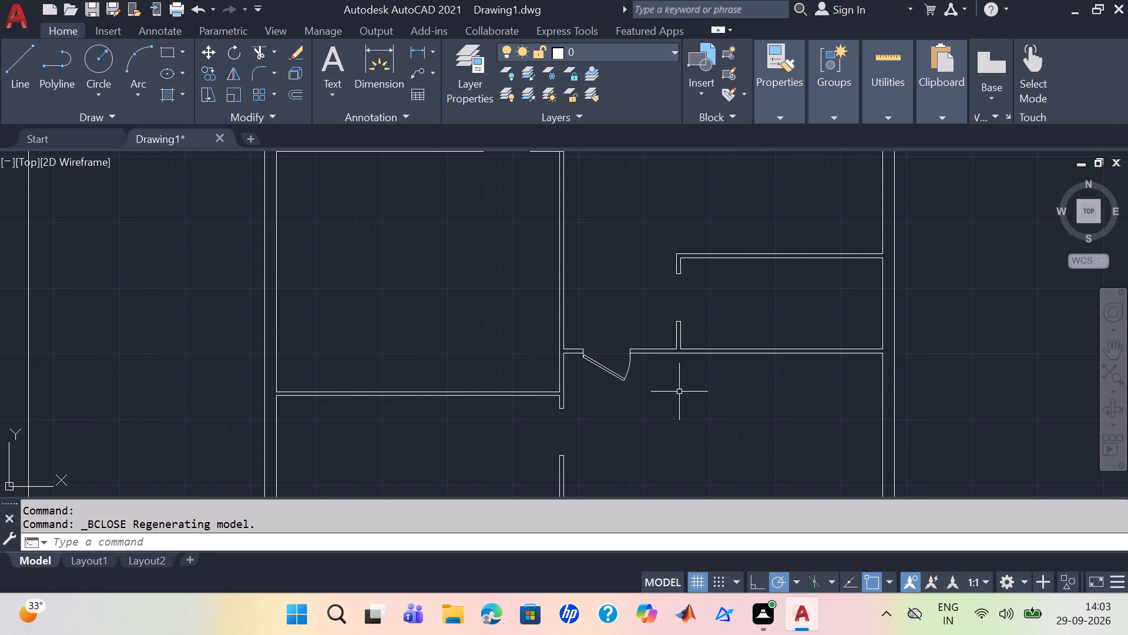
middle_click_drag(681, 392, 722, 350)
scroll(722, 350, "down", 1)
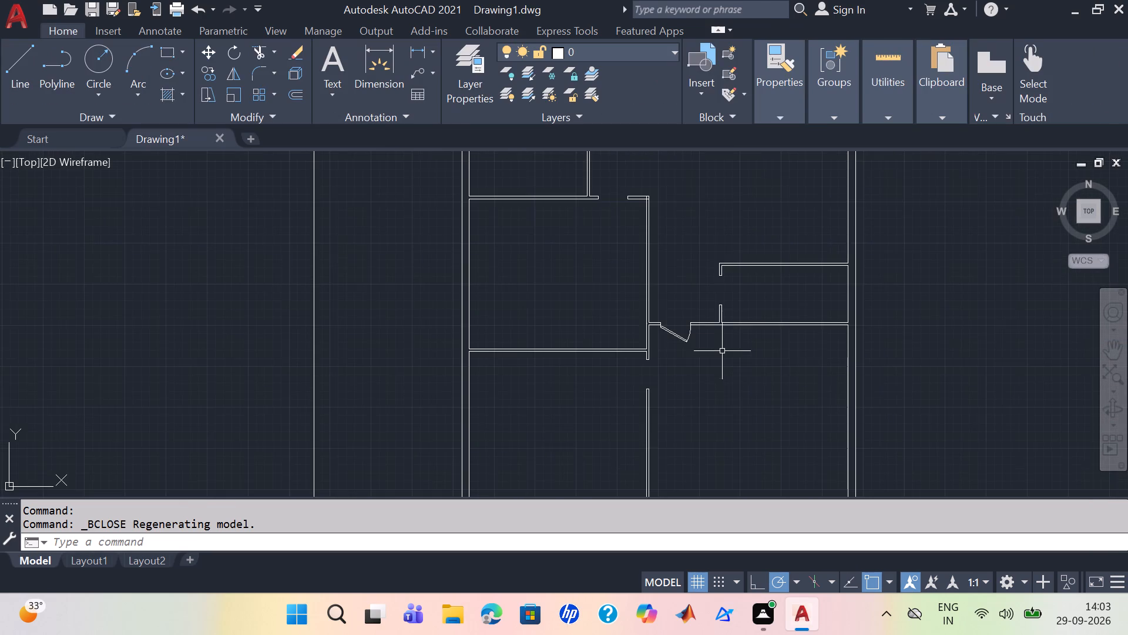
middle_click_drag(716, 414, 672, 308)
scroll(669, 315, "up", 1)
middle_click_drag(570, 380, 566, 382)
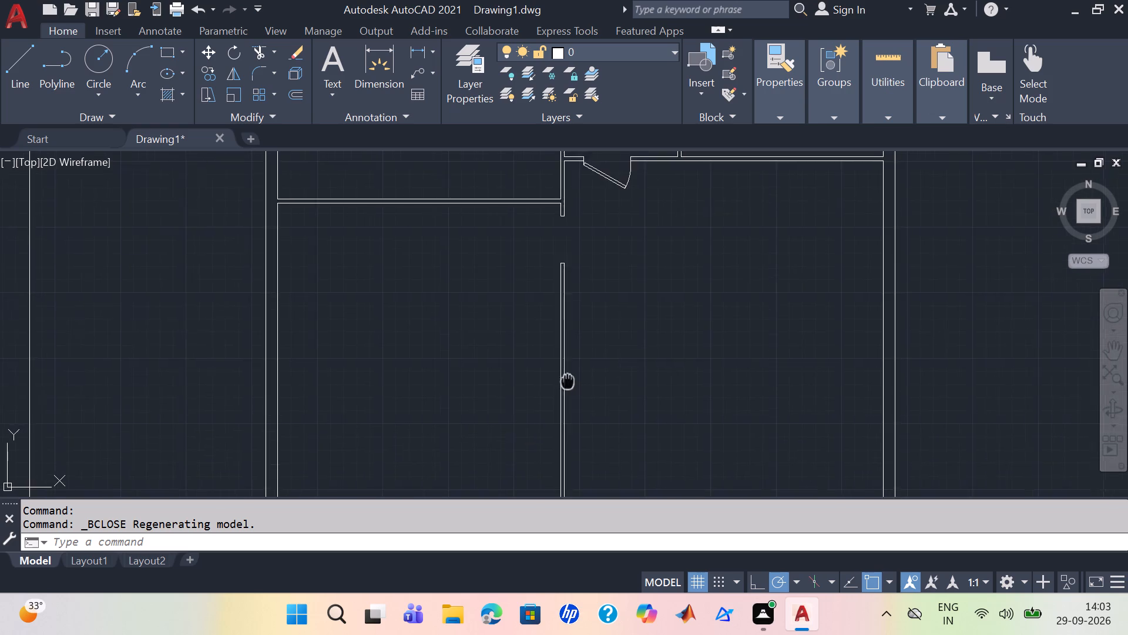
middle_click_drag(566, 382, 526, 394)
middle_click_drag(758, 331, 432, 415)
scroll(804, 338, "down", 3)
middle_click_drag(886, 347, 768, 407)
scroll(810, 349, "up", 3)
scroll(726, 385, "down", 1)
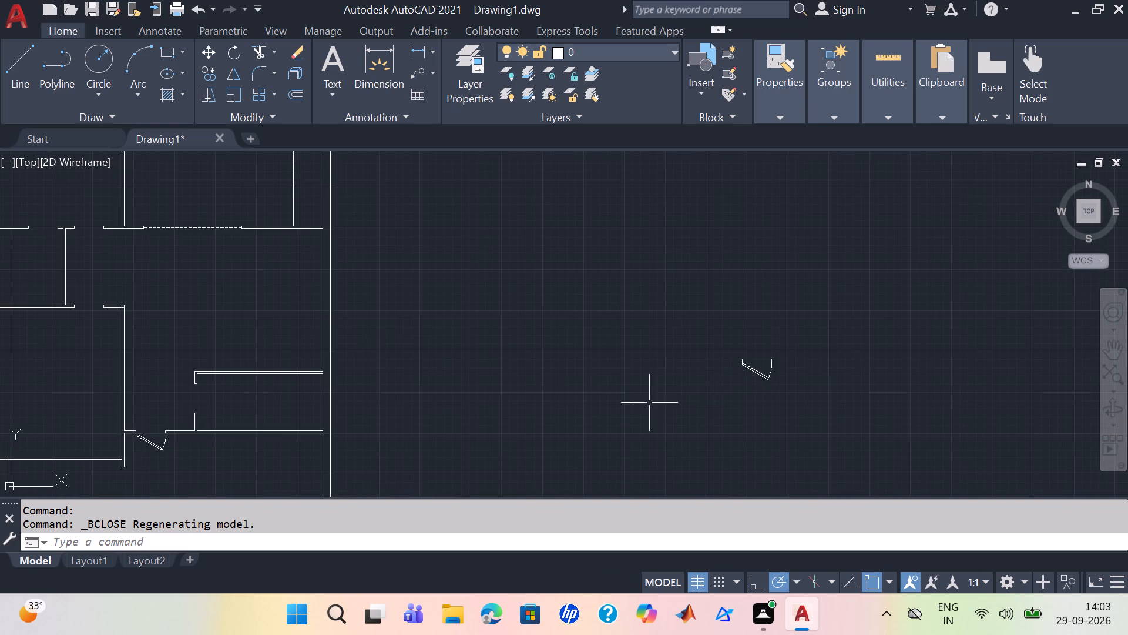
middle_click_drag(625, 407, 805, 347)
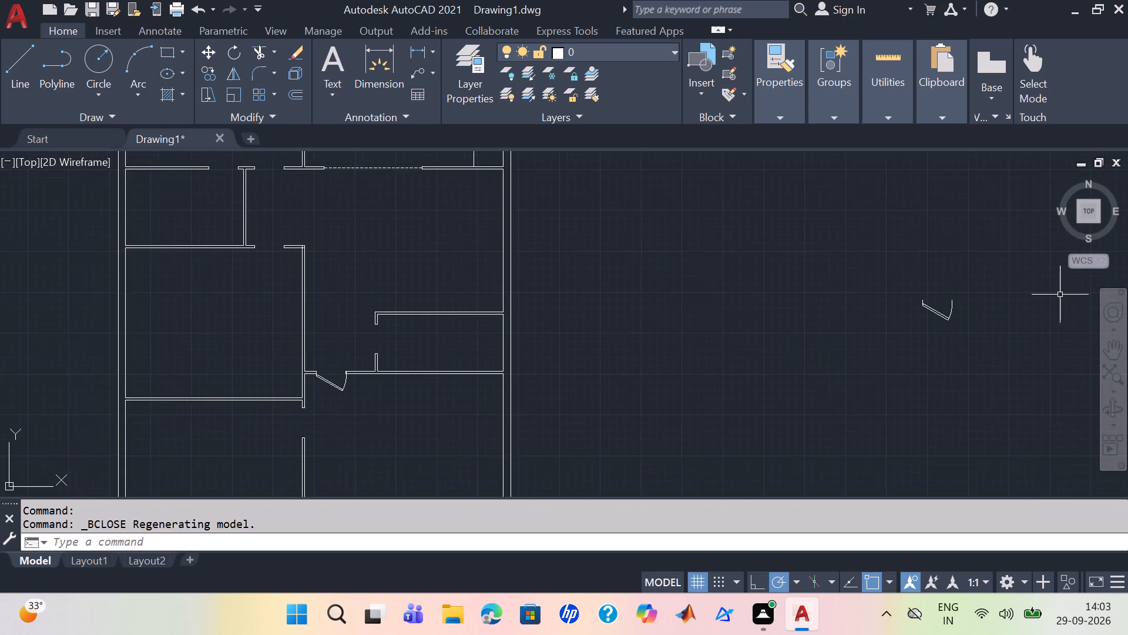
scroll(1057, 295, "down", 1)
scroll(1003, 335, "up", 1)
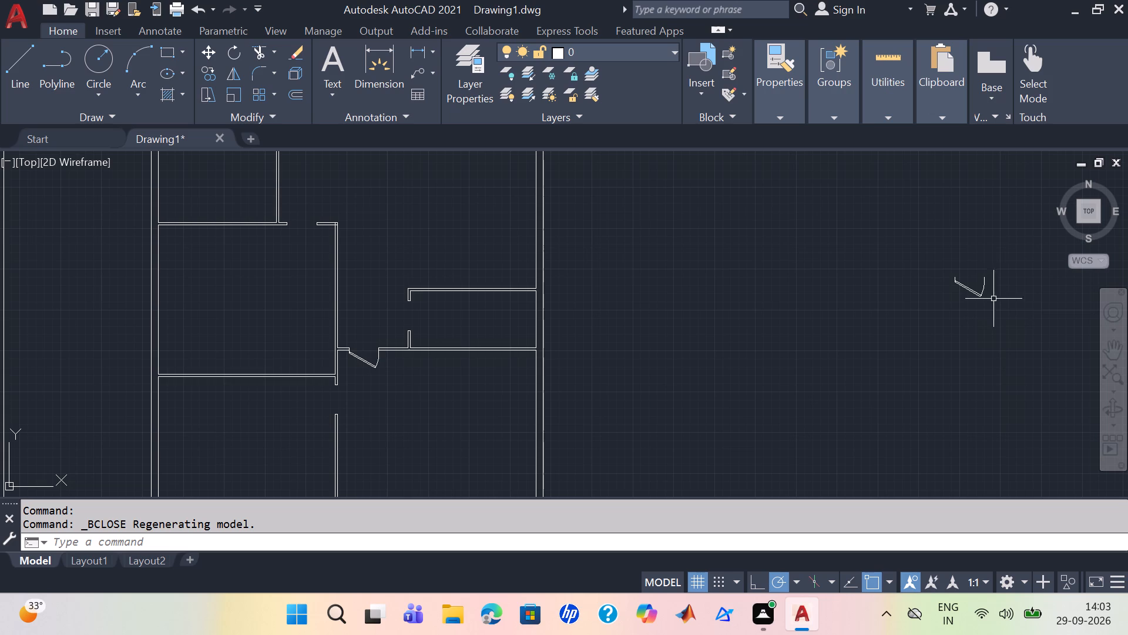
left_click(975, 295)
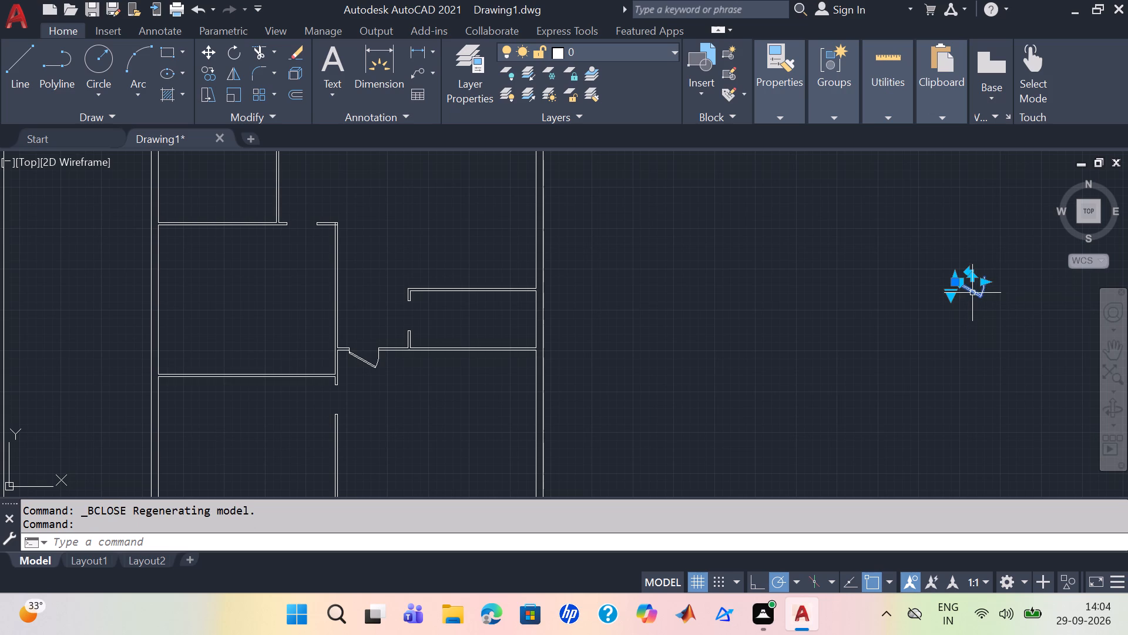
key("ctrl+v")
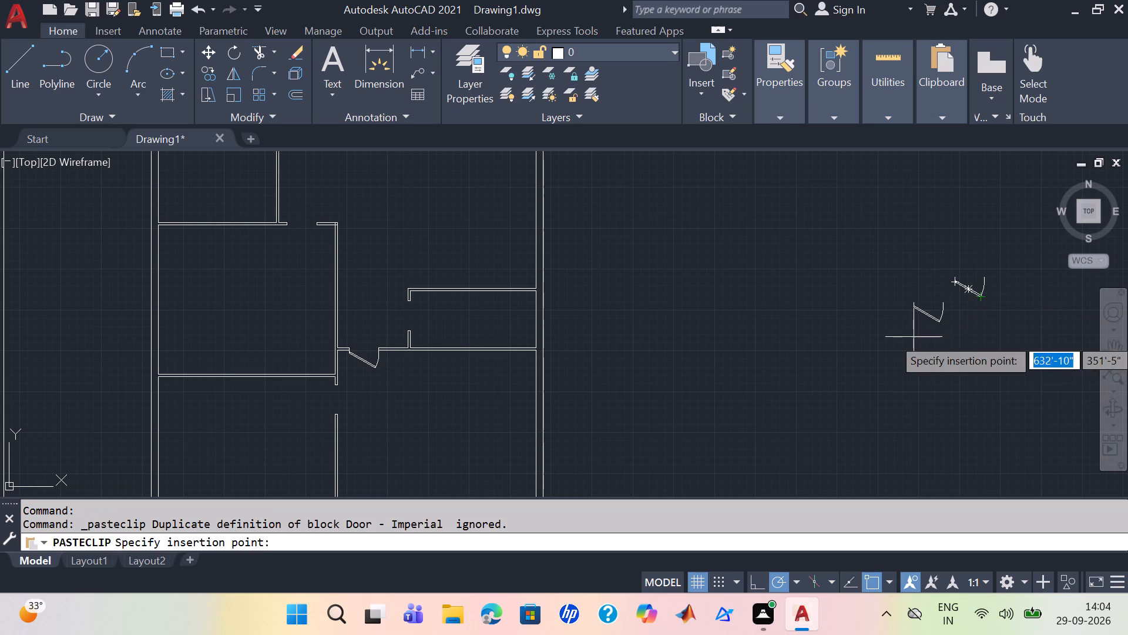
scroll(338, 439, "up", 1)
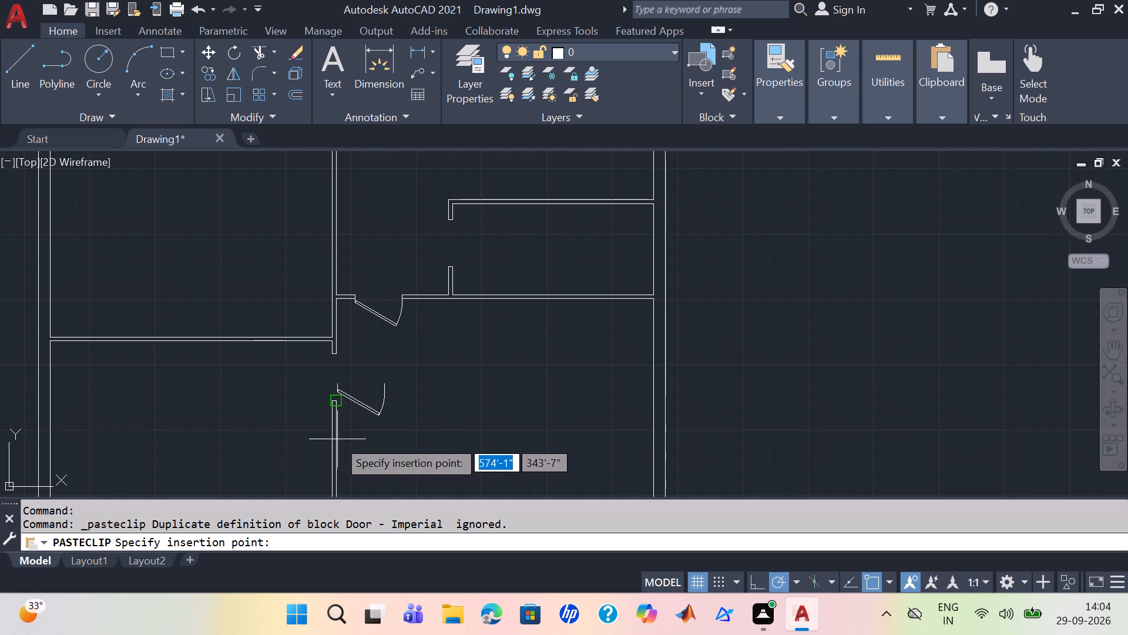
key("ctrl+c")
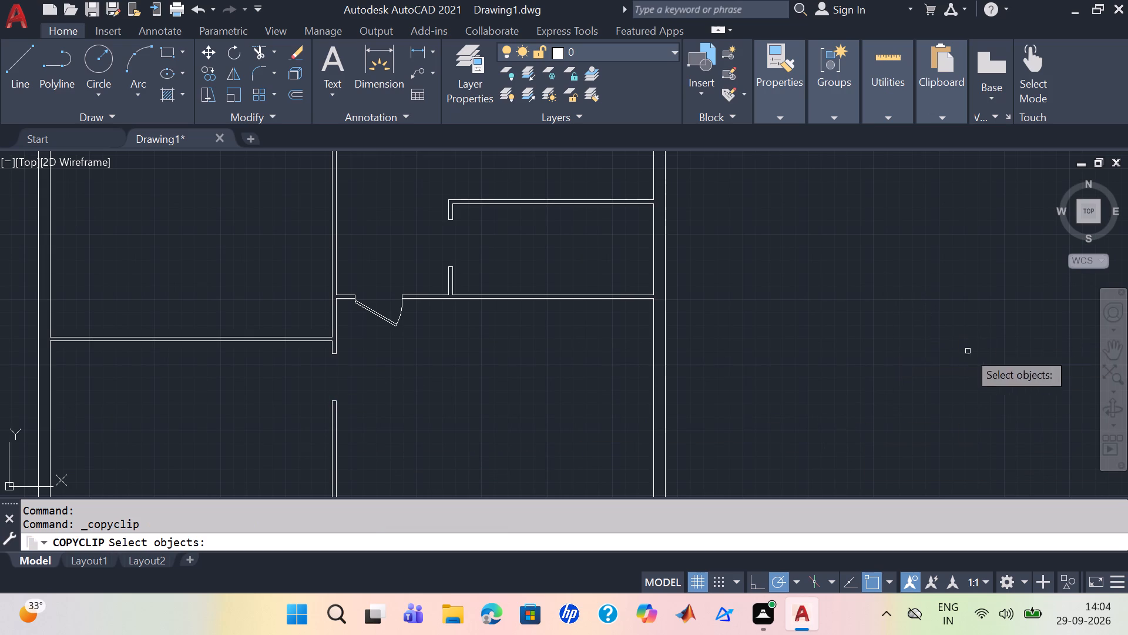
Paste two copies of the 3' door block into the empty area east of the plan.
scroll(913, 333, "down", 3)
scroll(1010, 294, "up", 1)
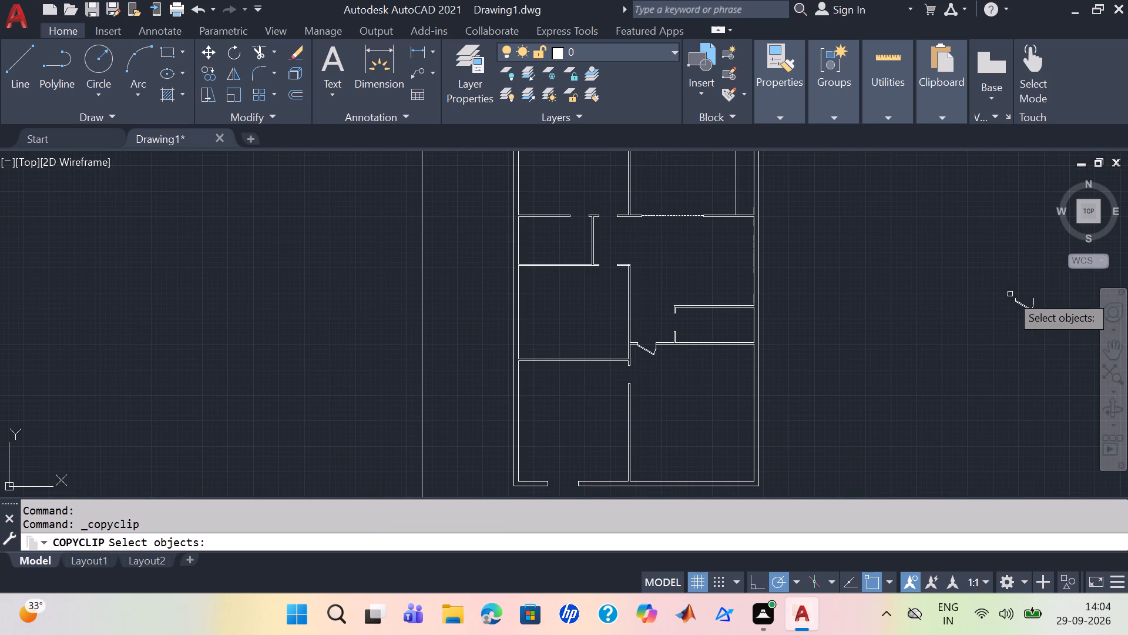
left_click(1028, 306)
key("ctrl+c")
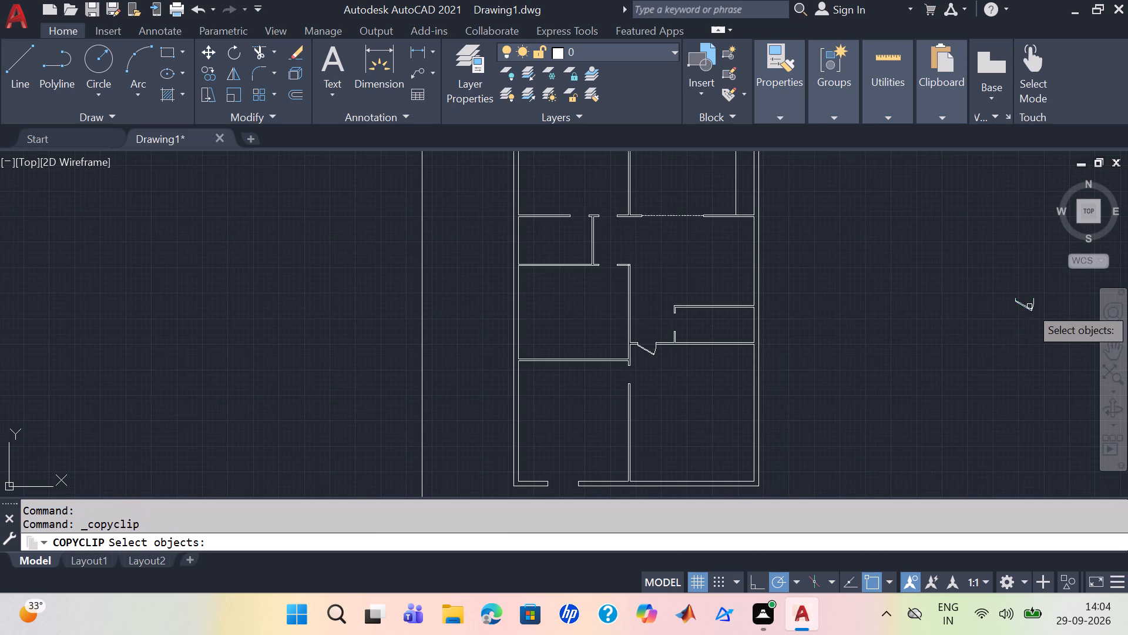
left_click(975, 349)
key("ctrl+v")
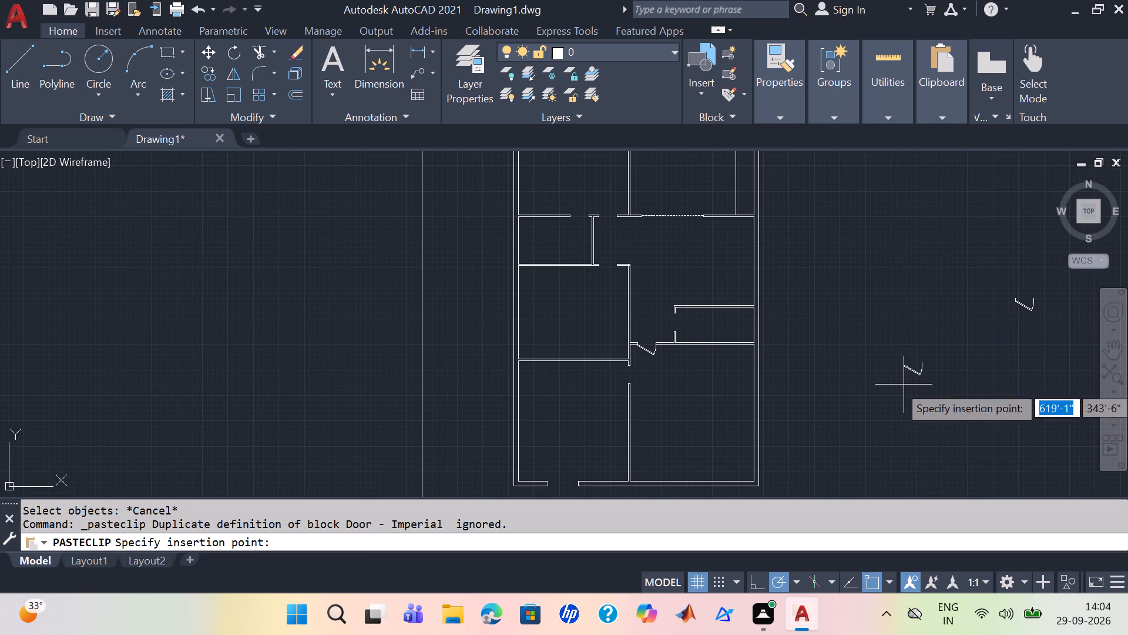
left_click(902, 384)
key("ctrl+v")
left_click(926, 420)
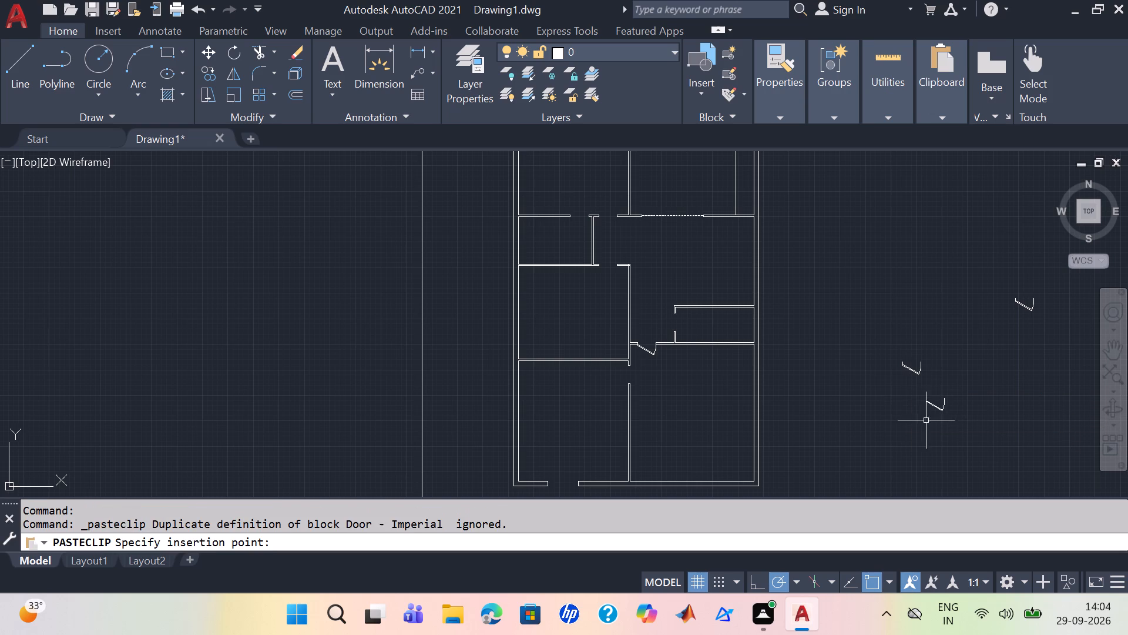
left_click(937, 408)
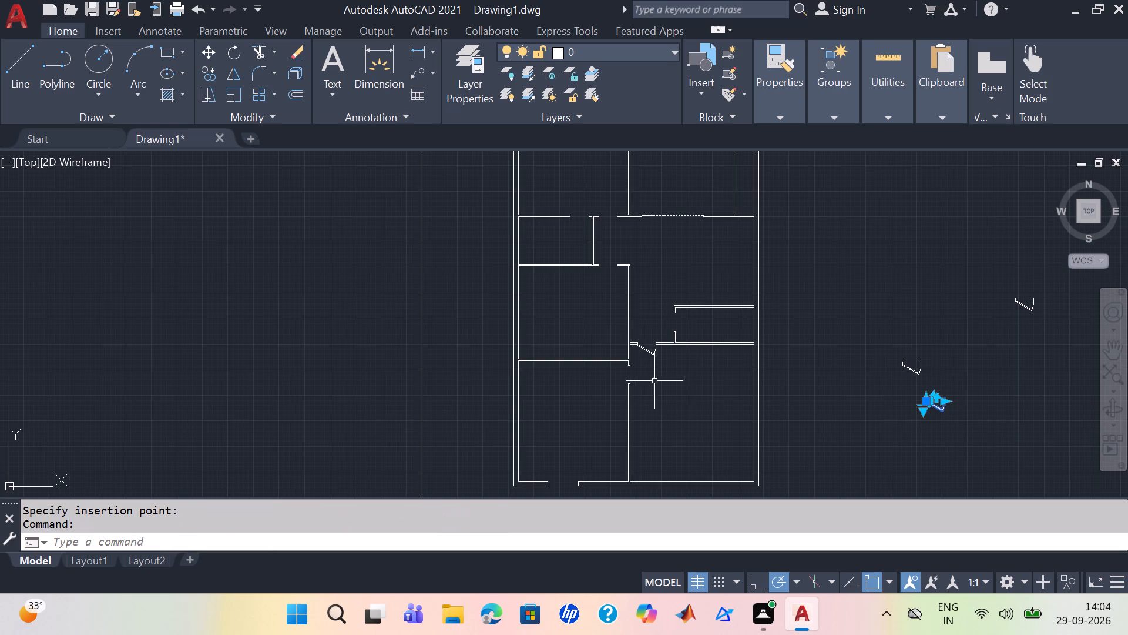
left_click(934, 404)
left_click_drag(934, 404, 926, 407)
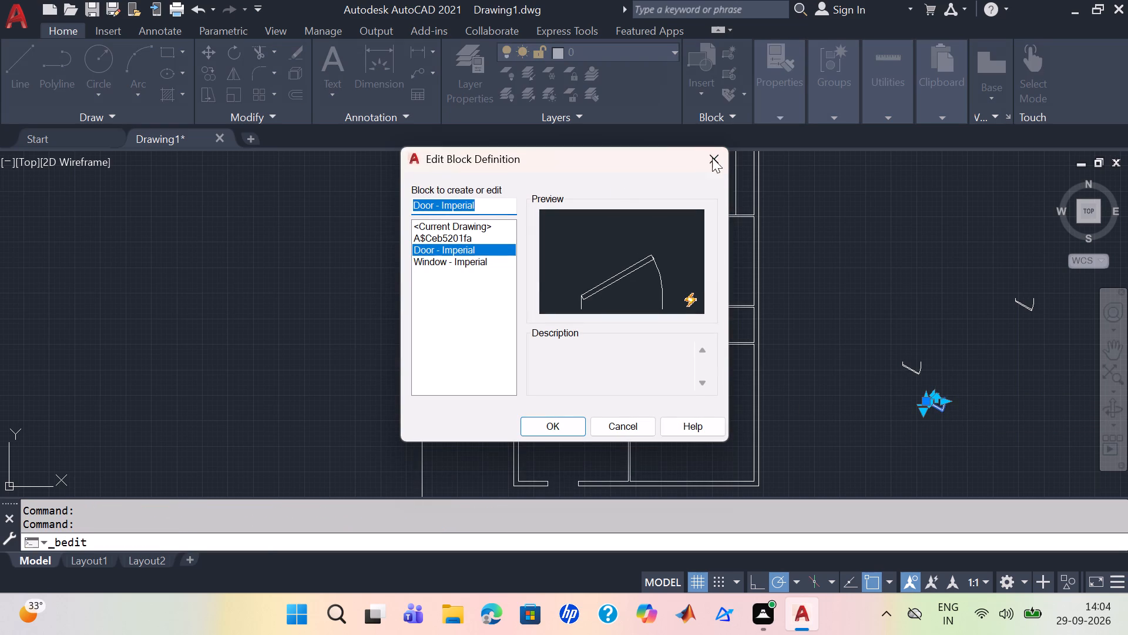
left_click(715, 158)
Move the pasted door copy nearest the house to the empty area east of the plan, just north of the original door block.
scroll(923, 368, "down", 1)
scroll(923, 368, "up", 2)
left_click_drag(899, 371, 894, 371)
left_click_drag(912, 376, 798, 362)
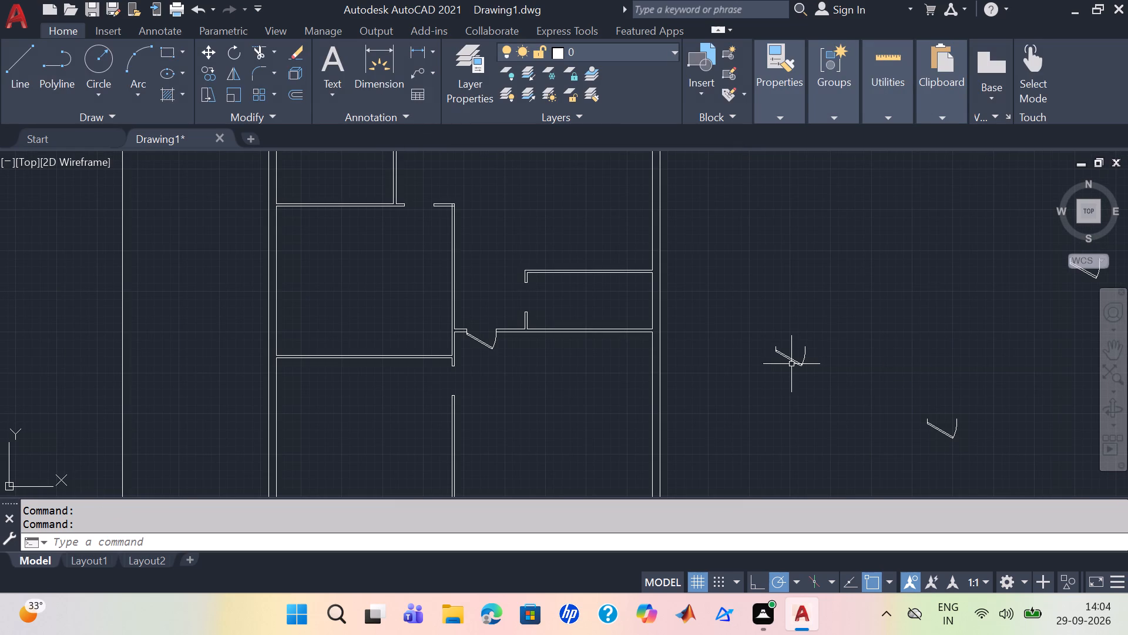
left_click_drag(791, 358, 615, 363)
key("m")
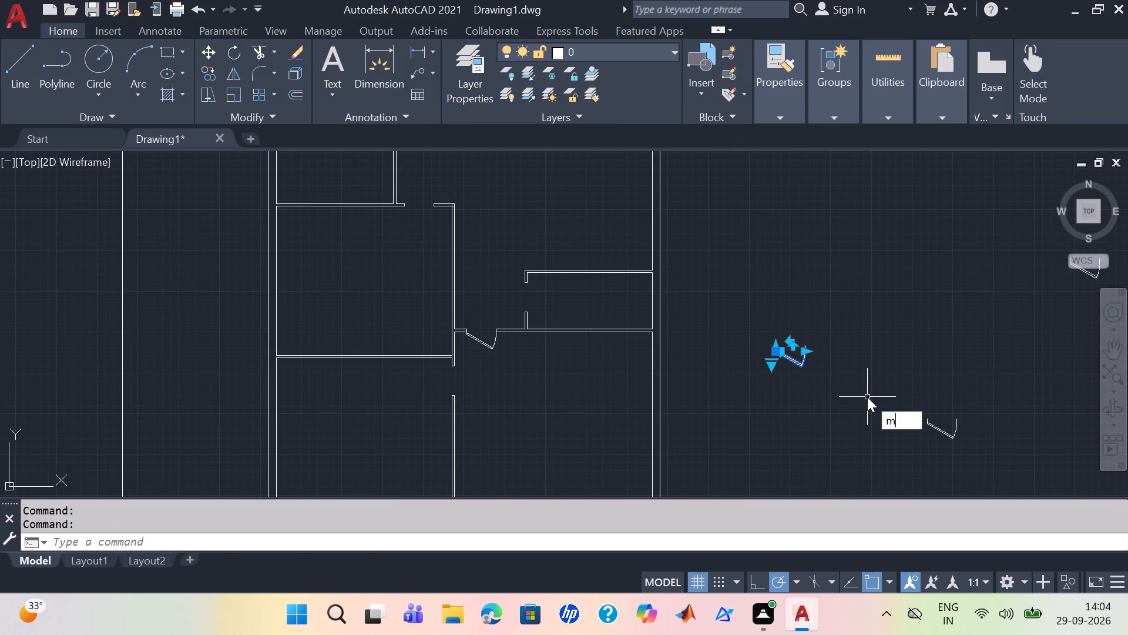
key("Return")
left_click(786, 361)
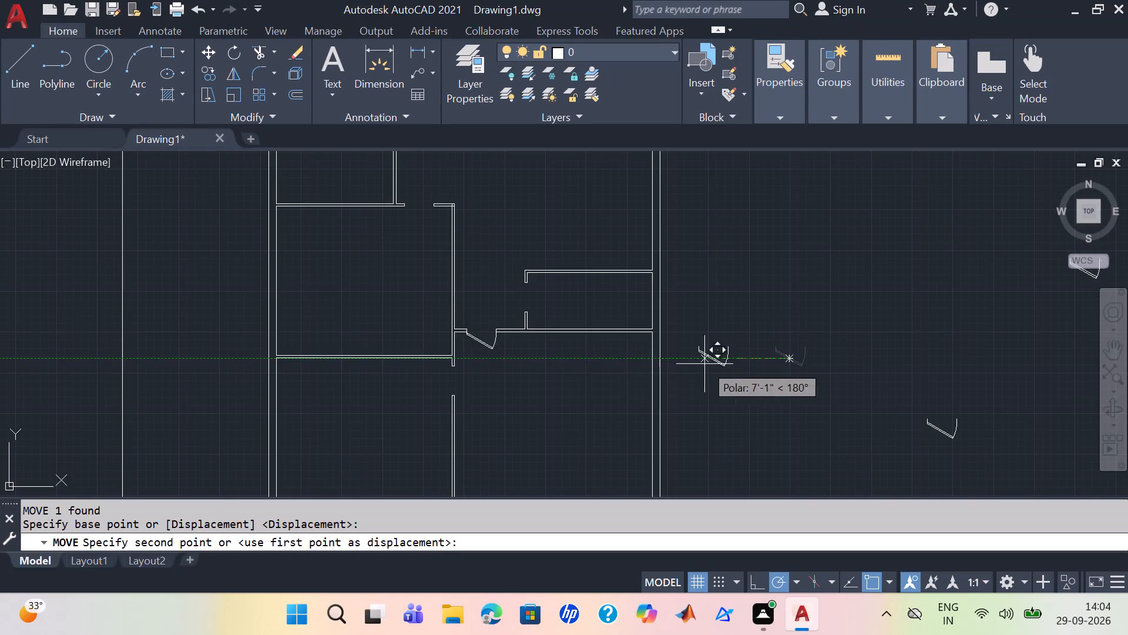
scroll(468, 387, "up", 1)
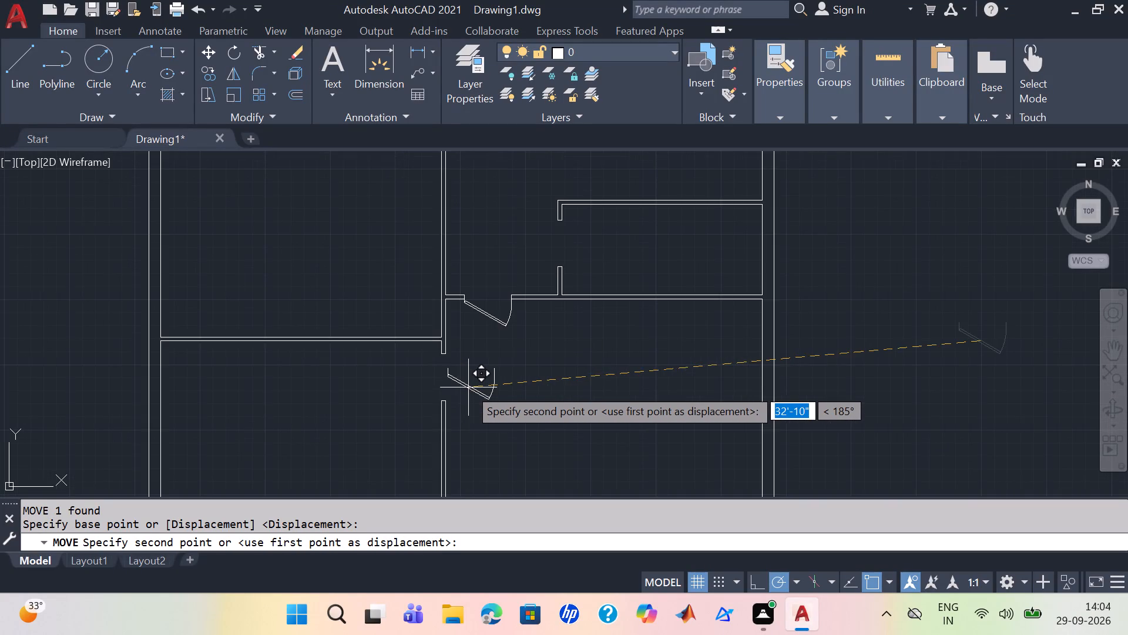
scroll(468, 387, "up", 1)
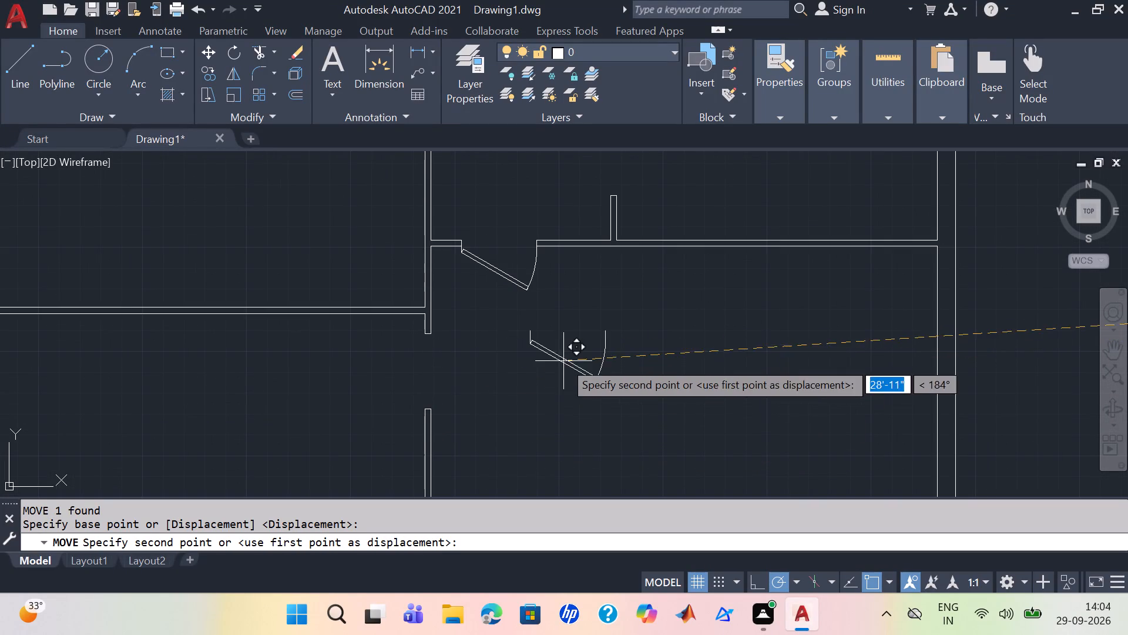
scroll(549, 385, "down", 2)
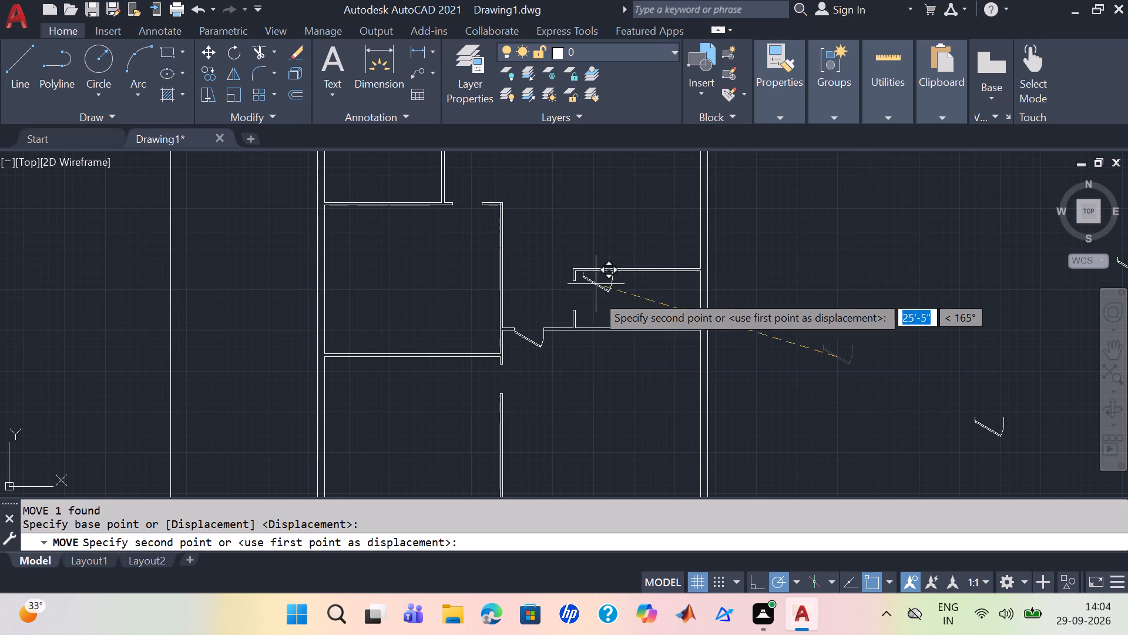
scroll(593, 303, "up", 2)
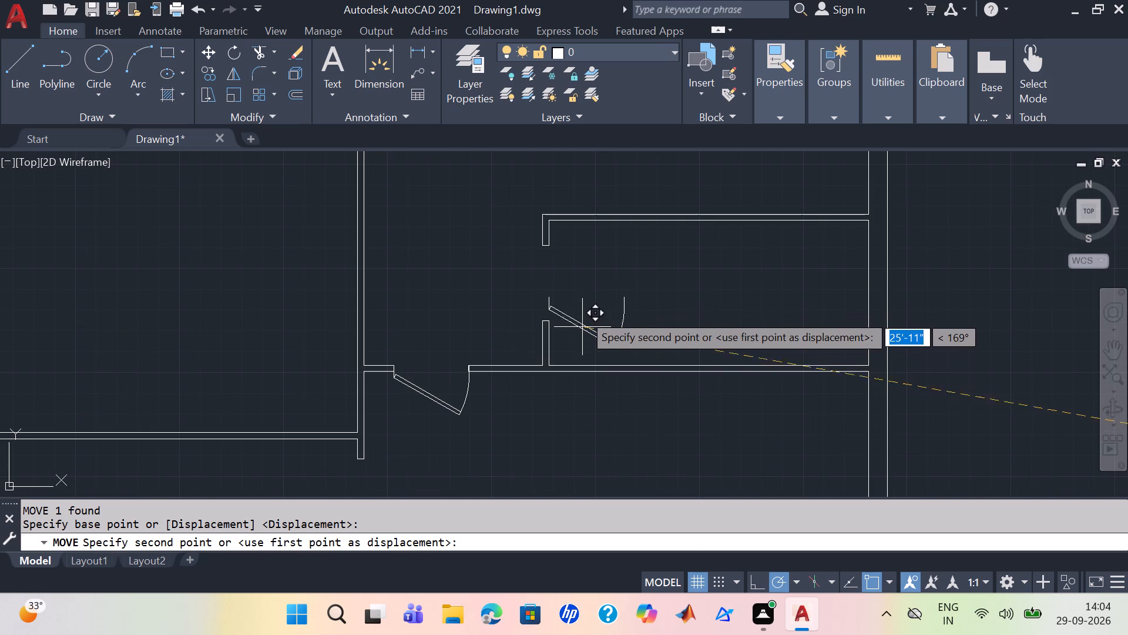
scroll(588, 325, "down", 1)
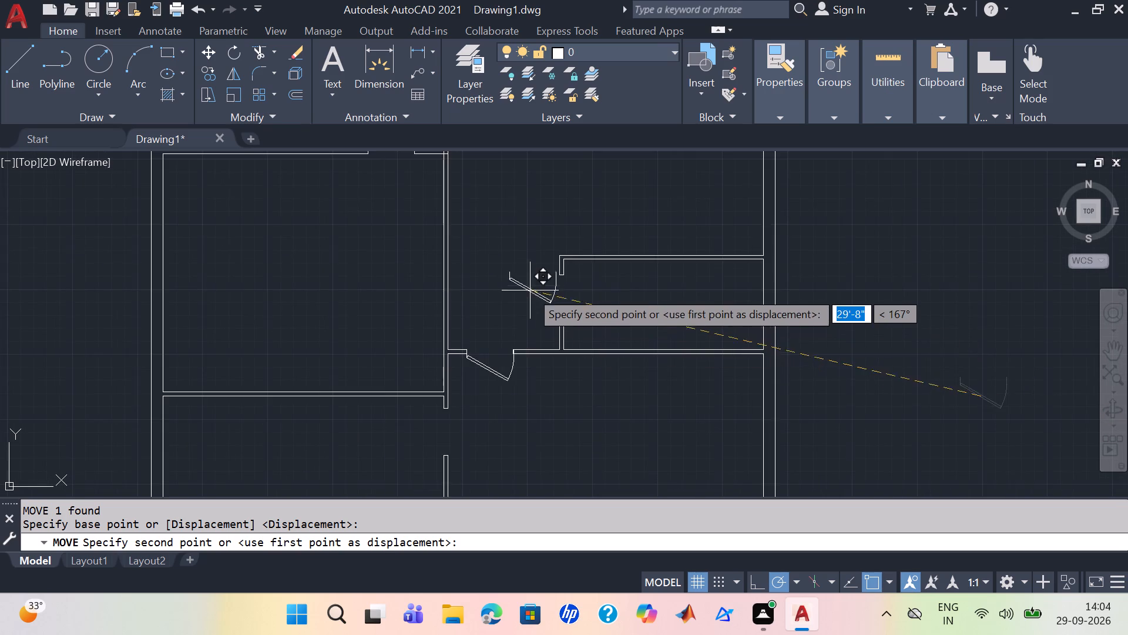
scroll(530, 290, "down", 1)
scroll(444, 215, "up", 1)
middle_click_drag(444, 216, 438, 389)
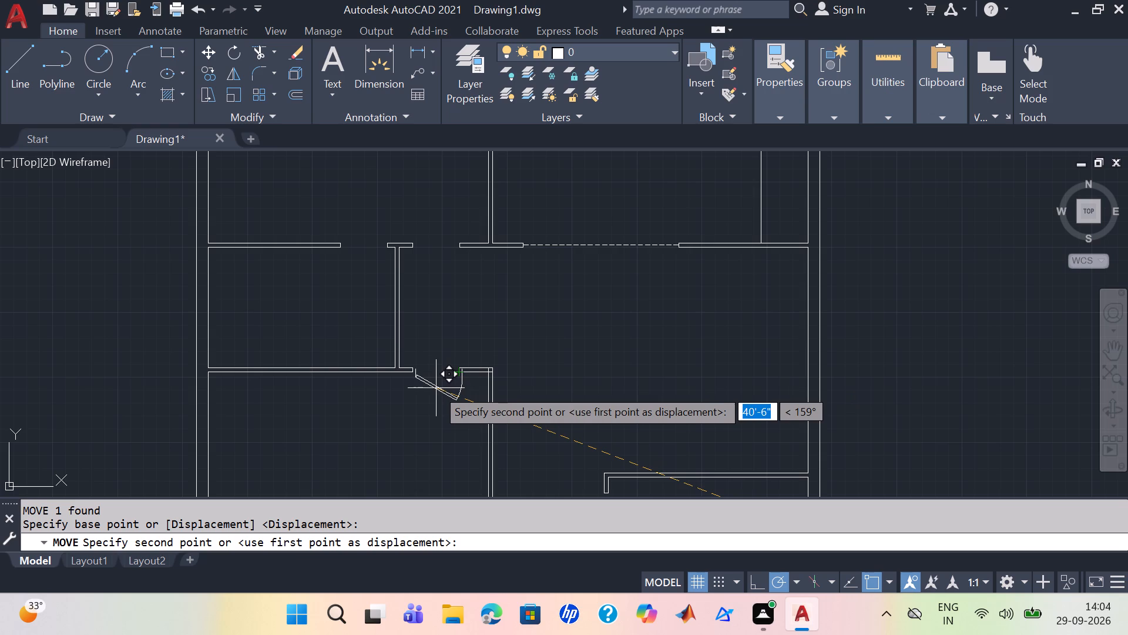
scroll(432, 388, "up", 2)
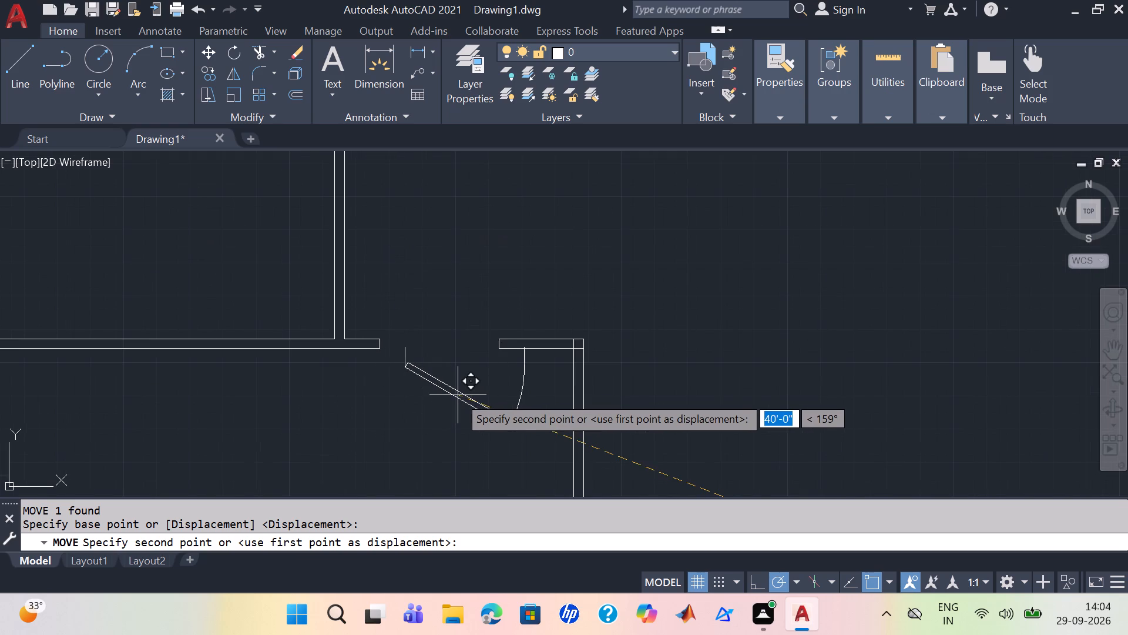
scroll(461, 395, "down", 2)
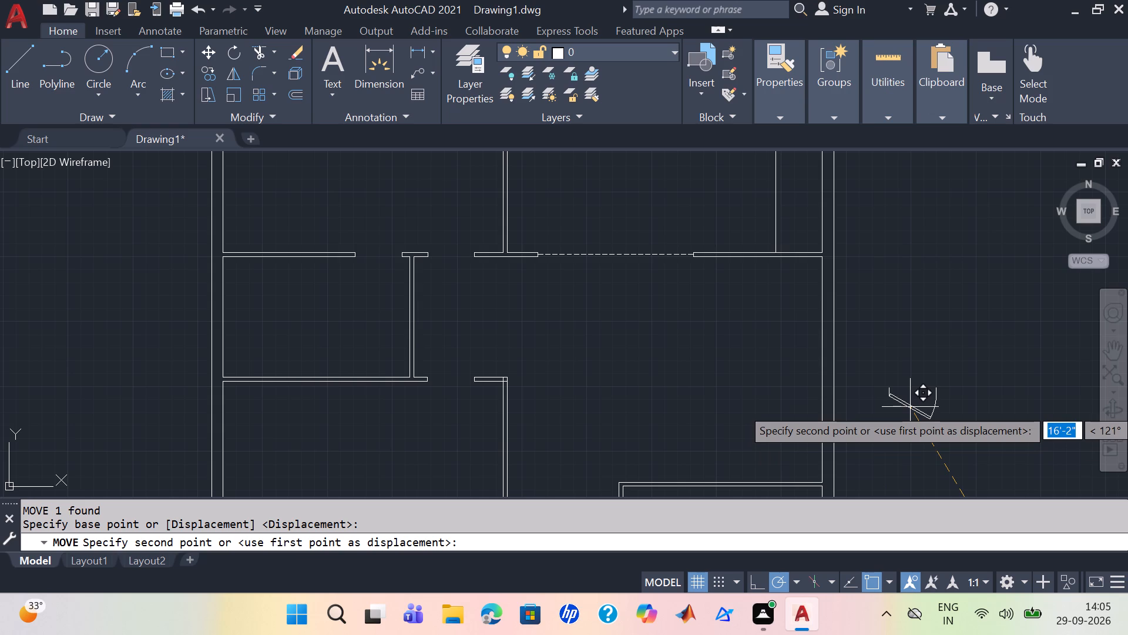
scroll(640, 327, "down", 3)
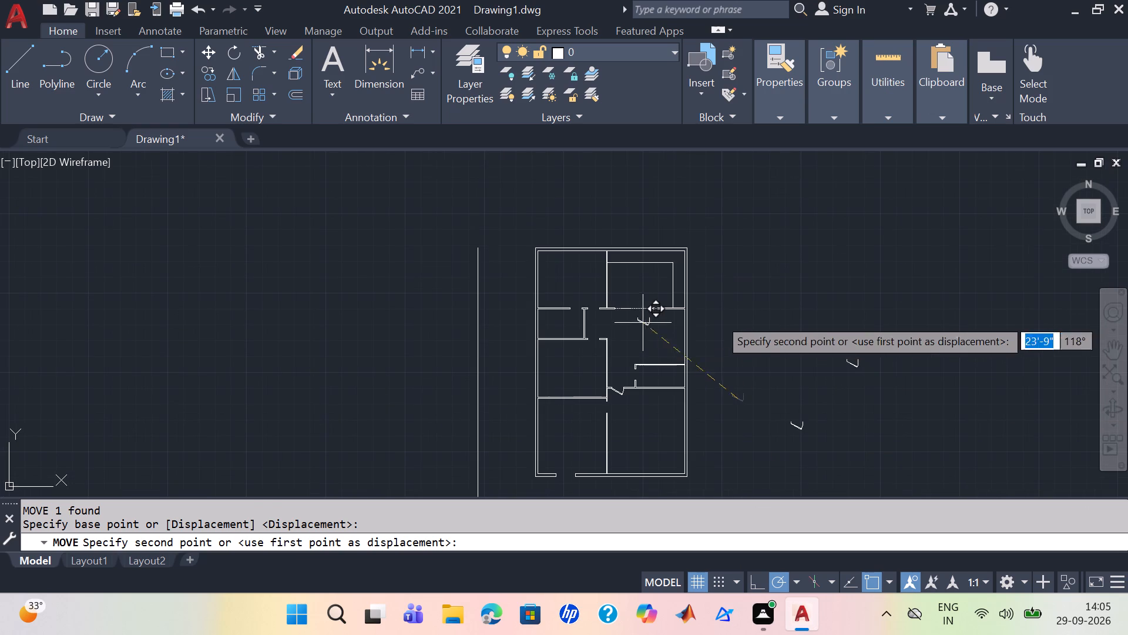
left_click(835, 316)
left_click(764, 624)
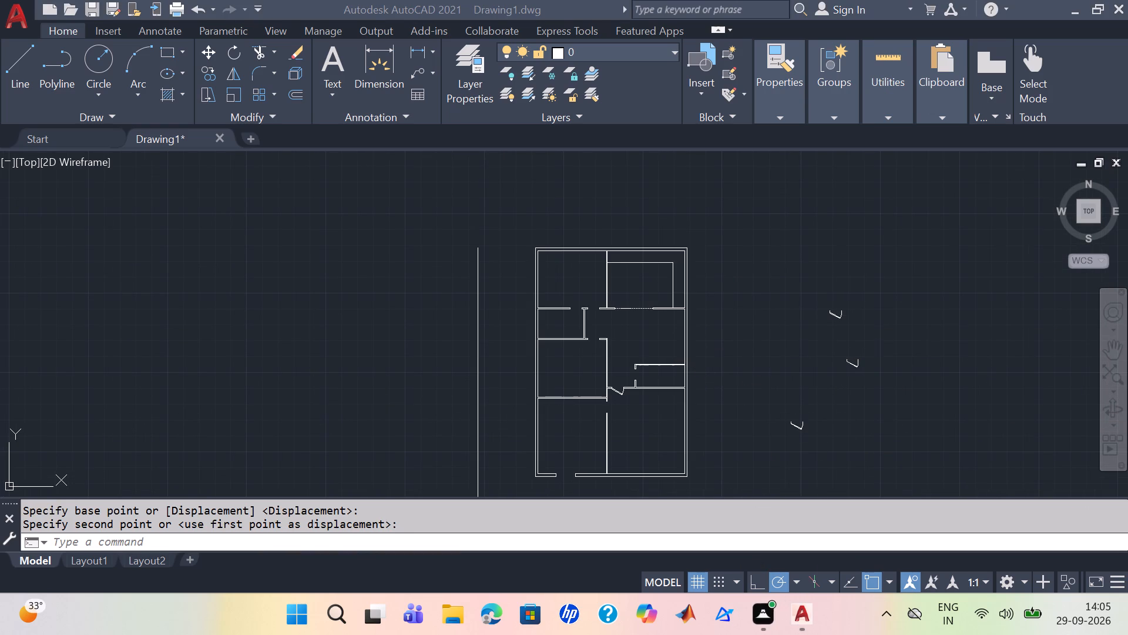
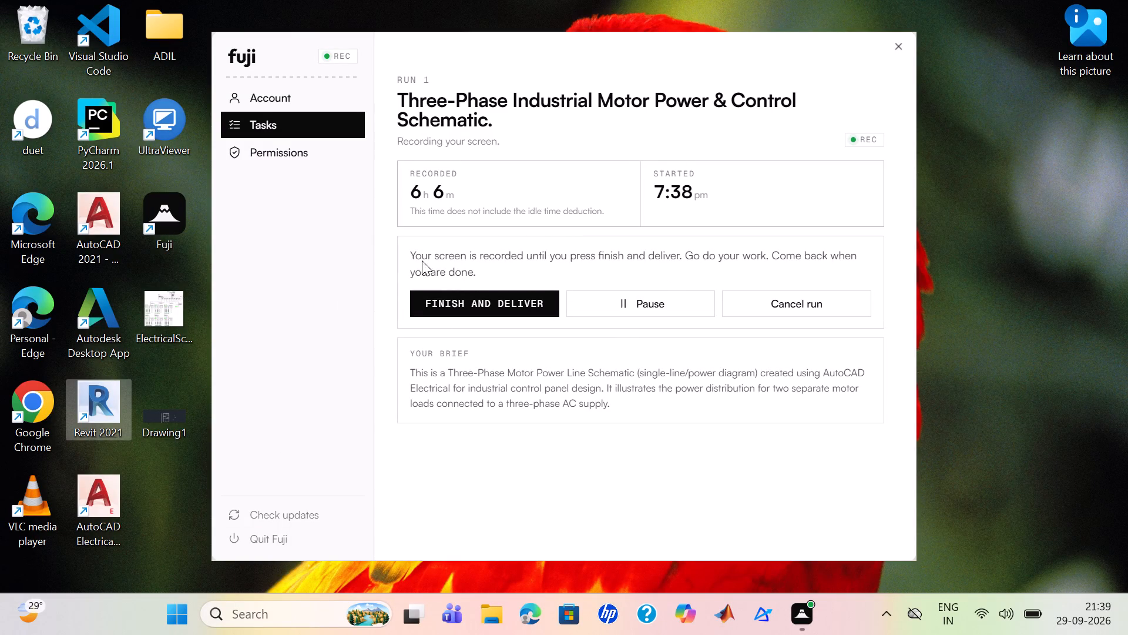
Launch Revit 2021 and create a new project from the English Systems-Default_Metric template.
double_click(95, 412)
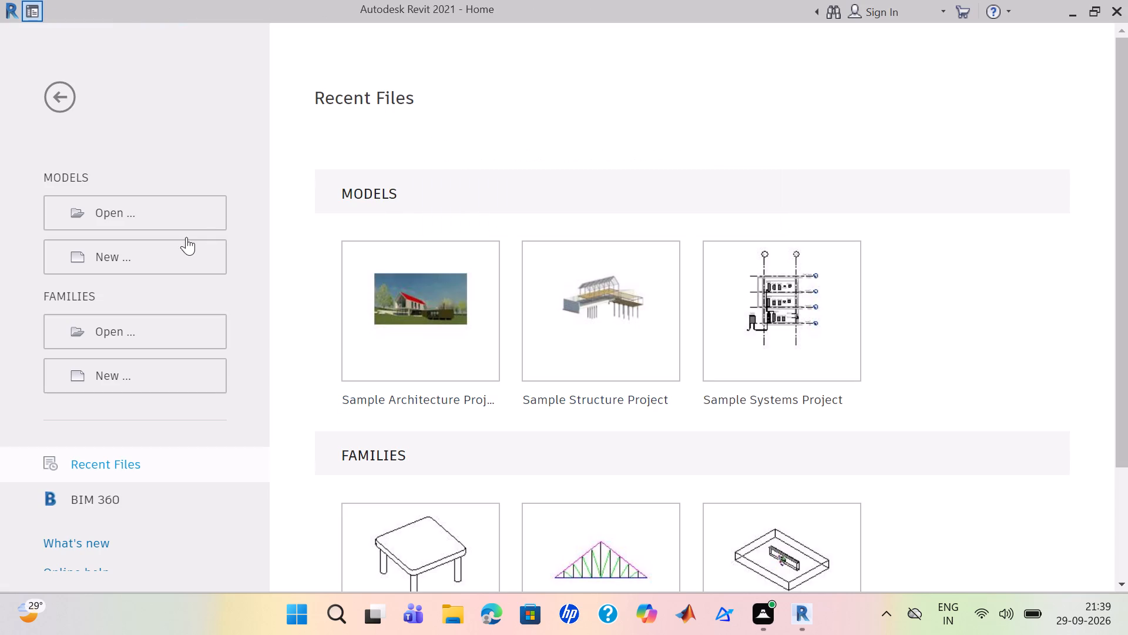
left_click(176, 254)
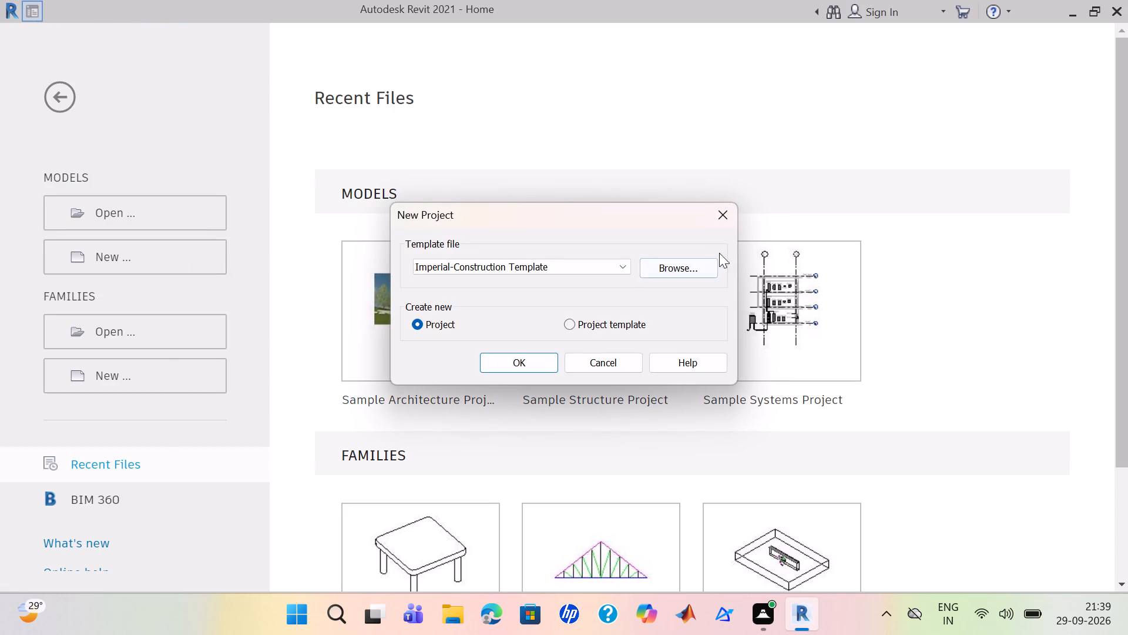
left_click(671, 275)
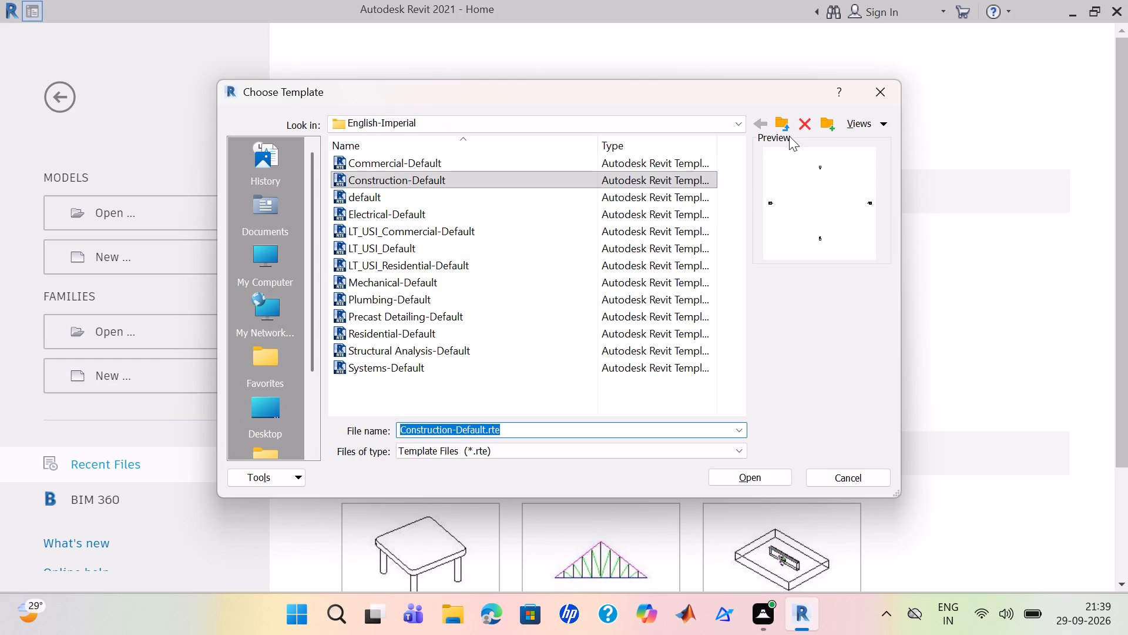
left_click(778, 123)
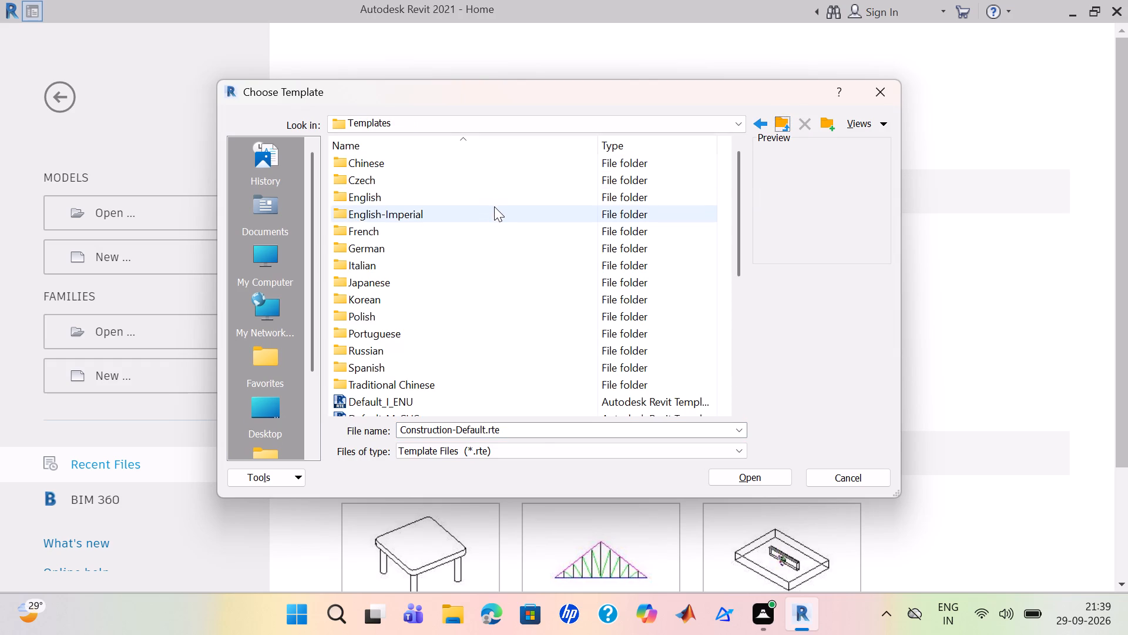
double_click(501, 200)
scroll(506, 201, "down", 5)
scroll(515, 250, "down", 5)
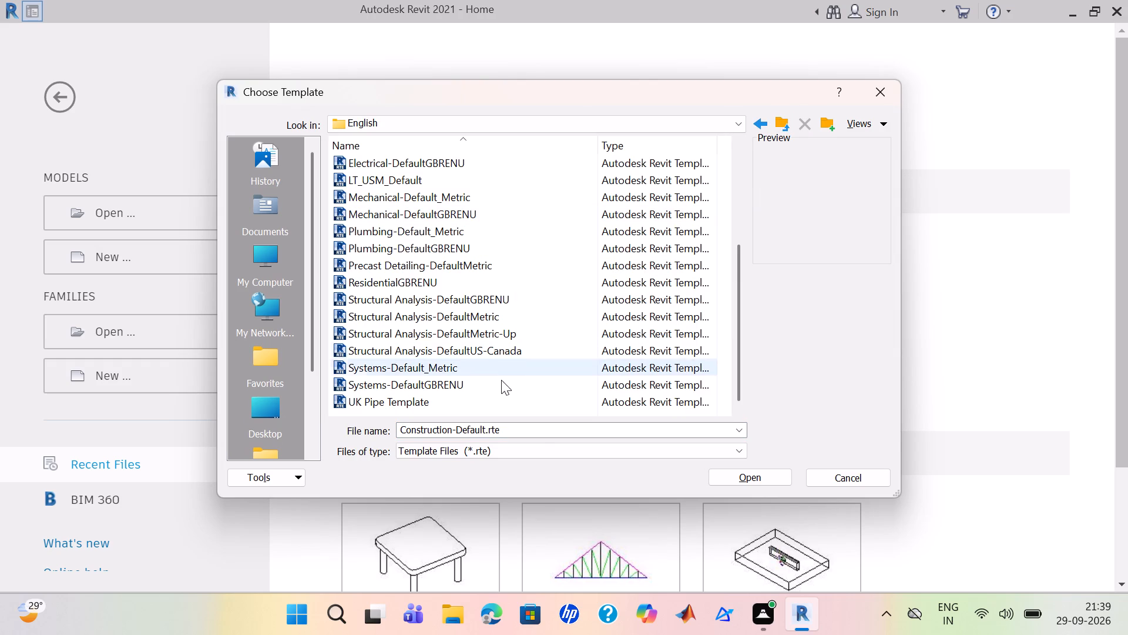
left_click(518, 360)
left_click(518, 360)
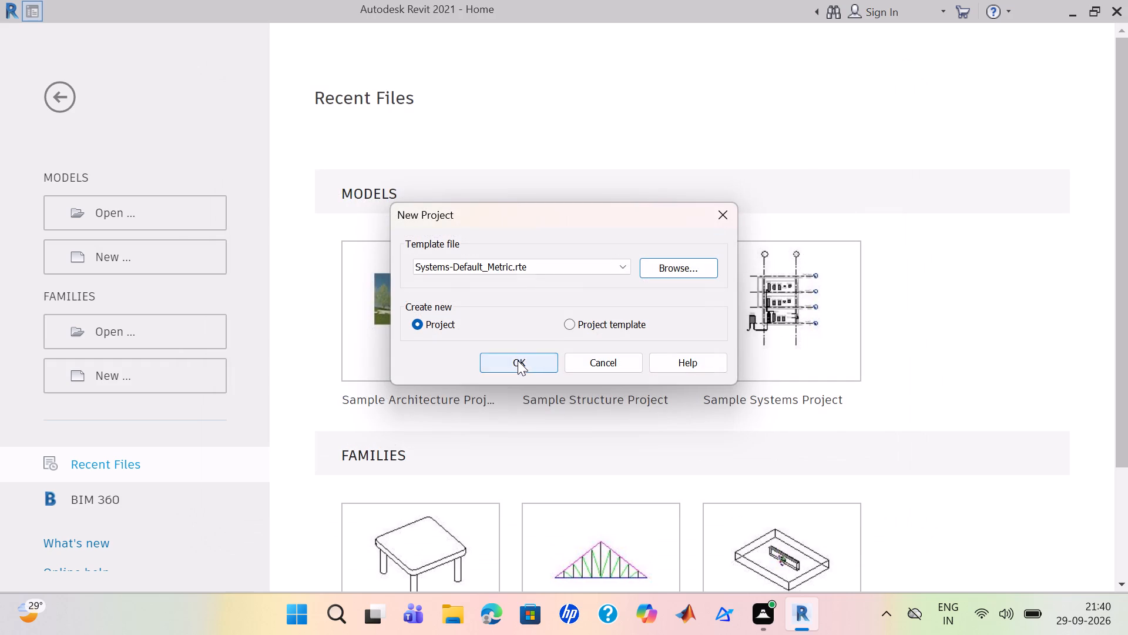
left_click(544, 362)
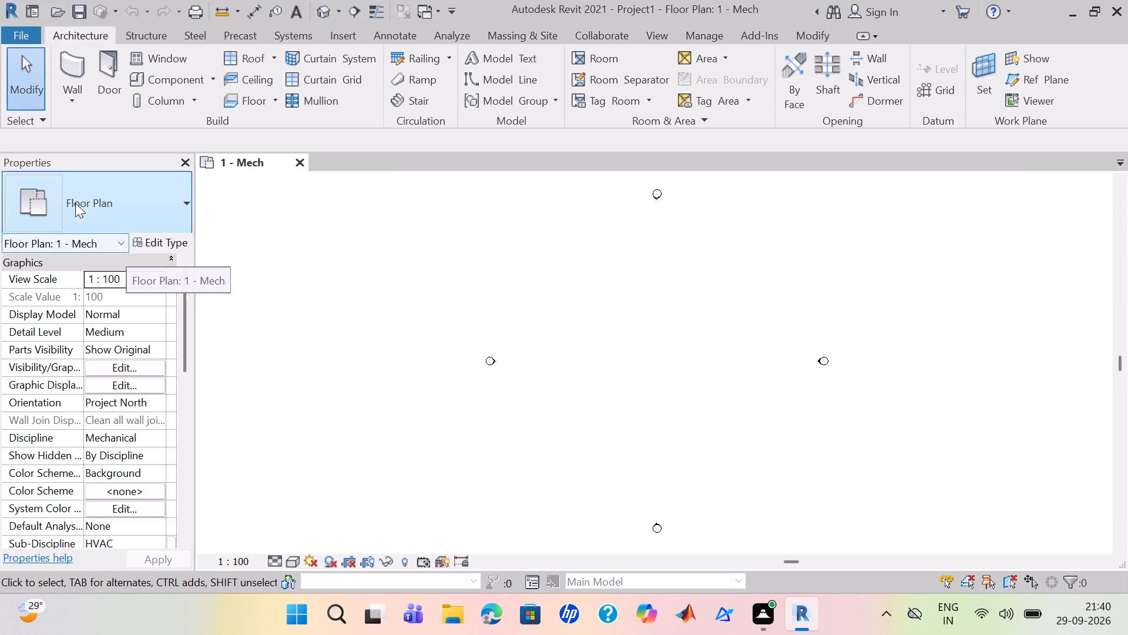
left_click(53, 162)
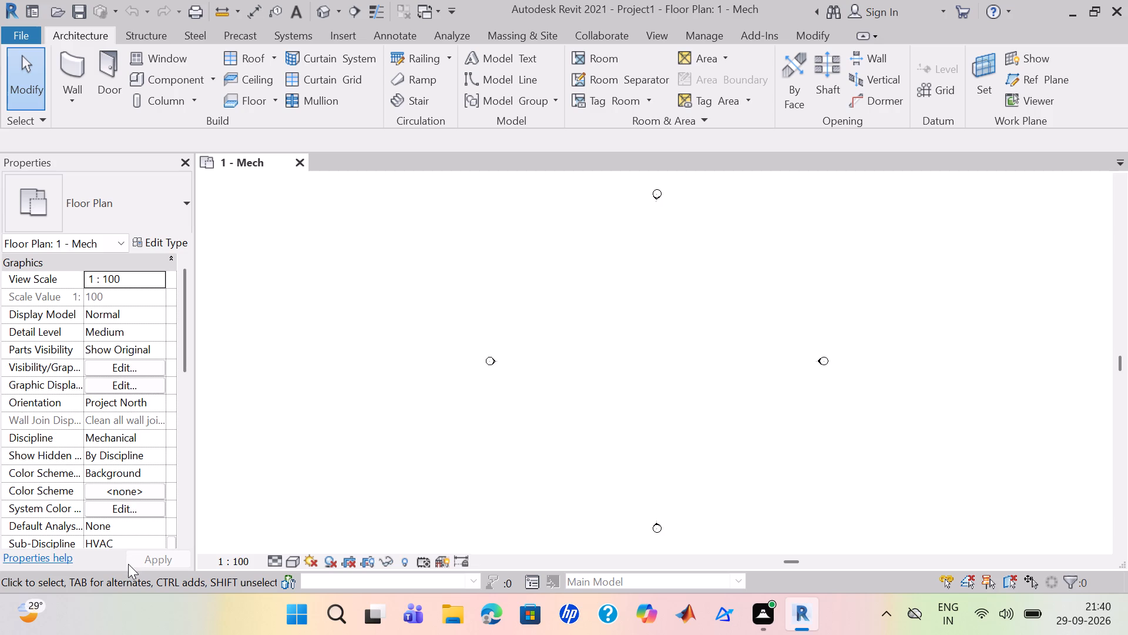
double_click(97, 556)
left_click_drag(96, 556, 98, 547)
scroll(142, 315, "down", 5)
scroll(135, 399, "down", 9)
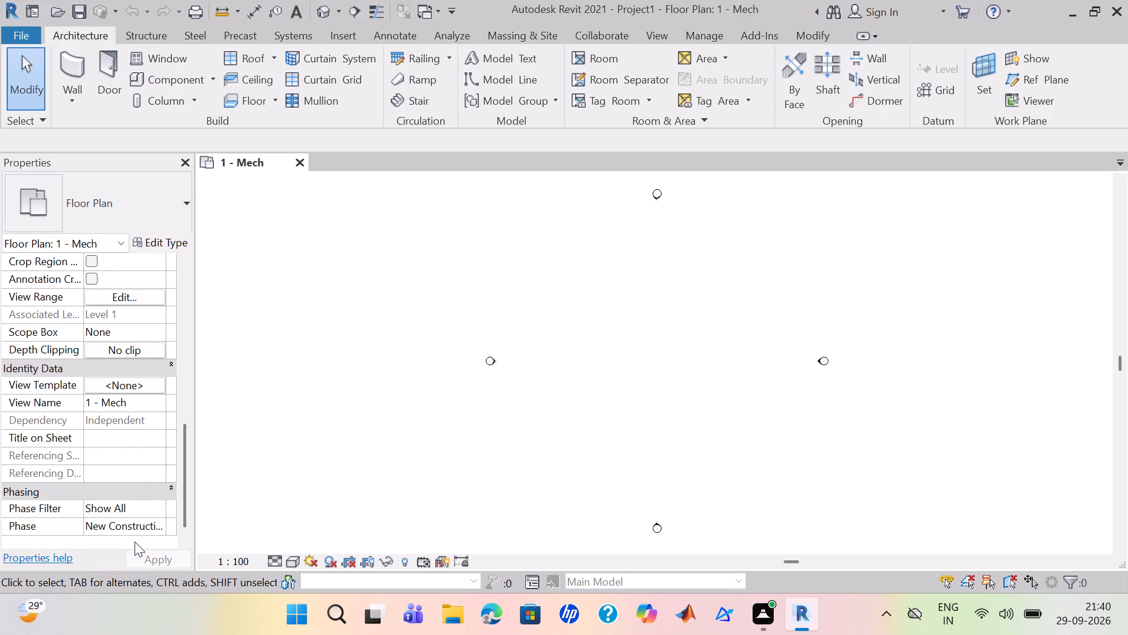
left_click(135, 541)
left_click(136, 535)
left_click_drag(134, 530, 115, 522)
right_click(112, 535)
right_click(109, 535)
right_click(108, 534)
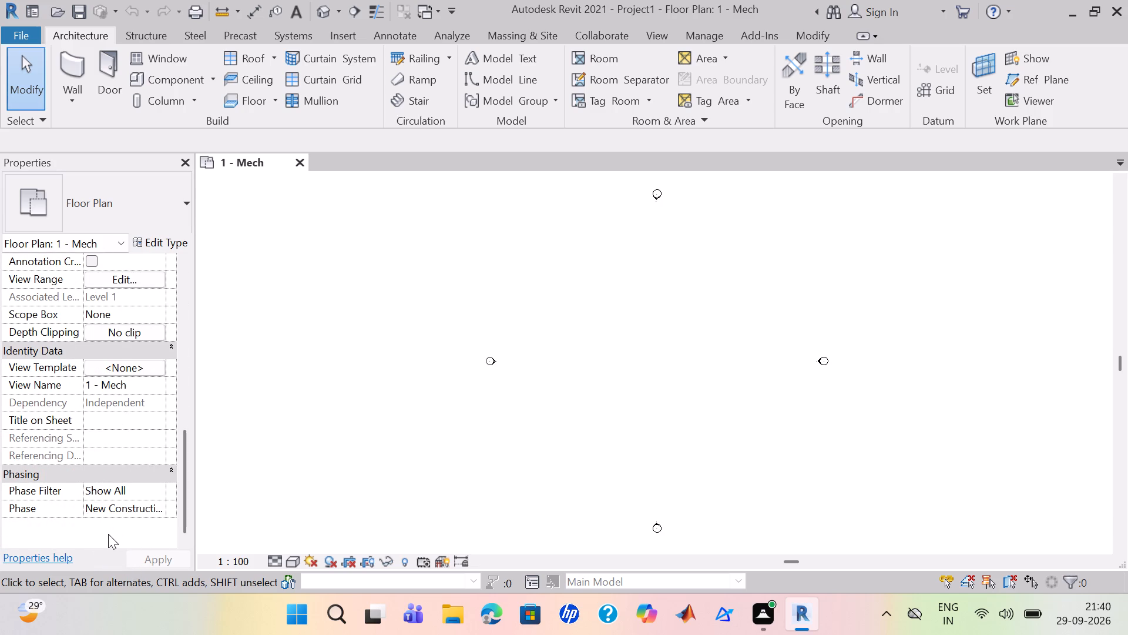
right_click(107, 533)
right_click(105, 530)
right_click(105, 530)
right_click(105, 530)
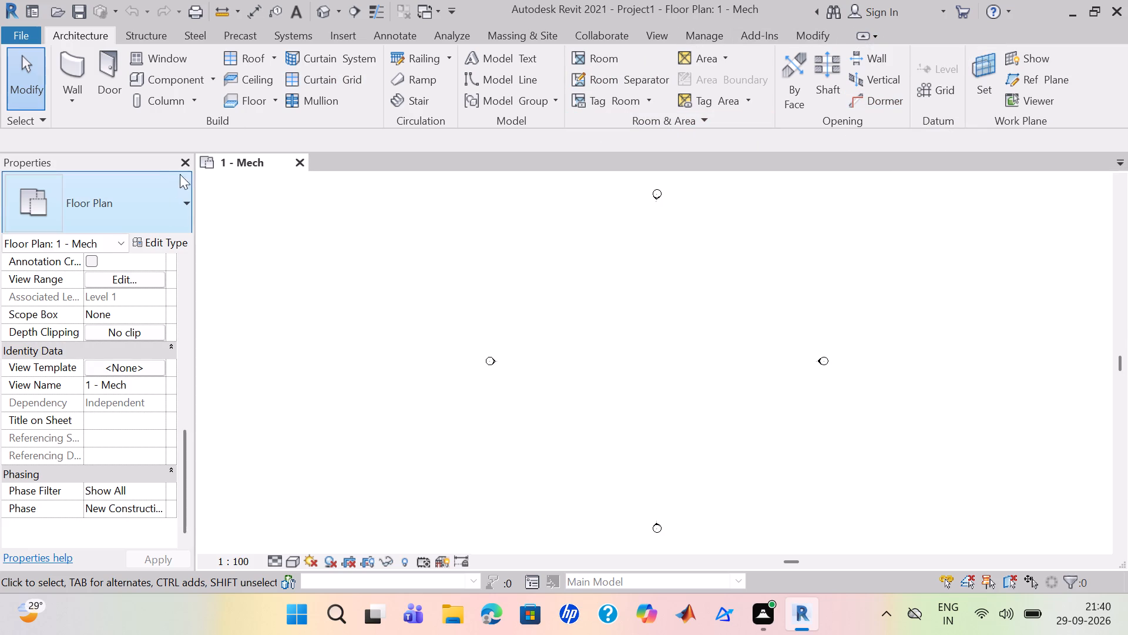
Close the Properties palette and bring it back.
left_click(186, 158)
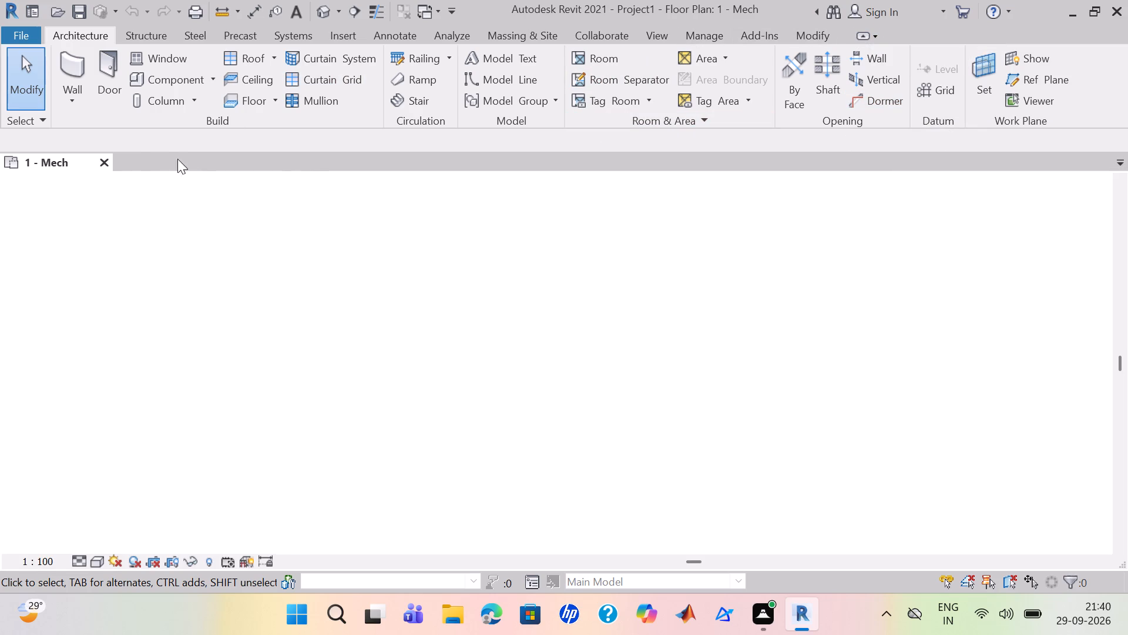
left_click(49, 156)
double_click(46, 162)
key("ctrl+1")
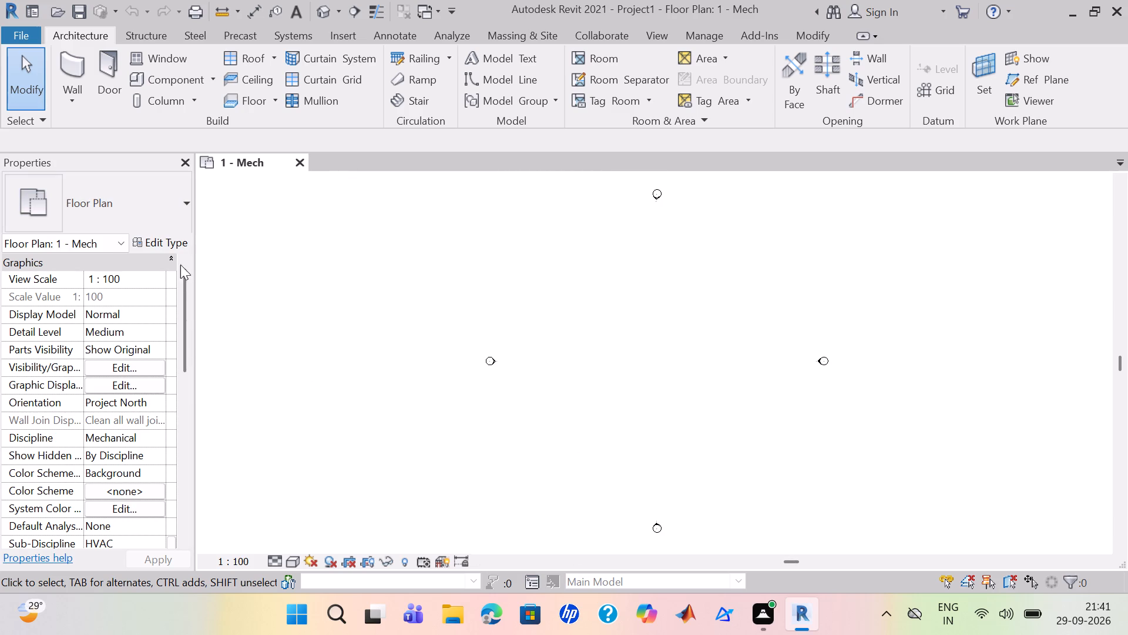
Collapse the Phasing, Identity Data, Extents, Underlay and Graphics groups in the floor plan's properties.
left_click_drag(186, 309, 207, 473)
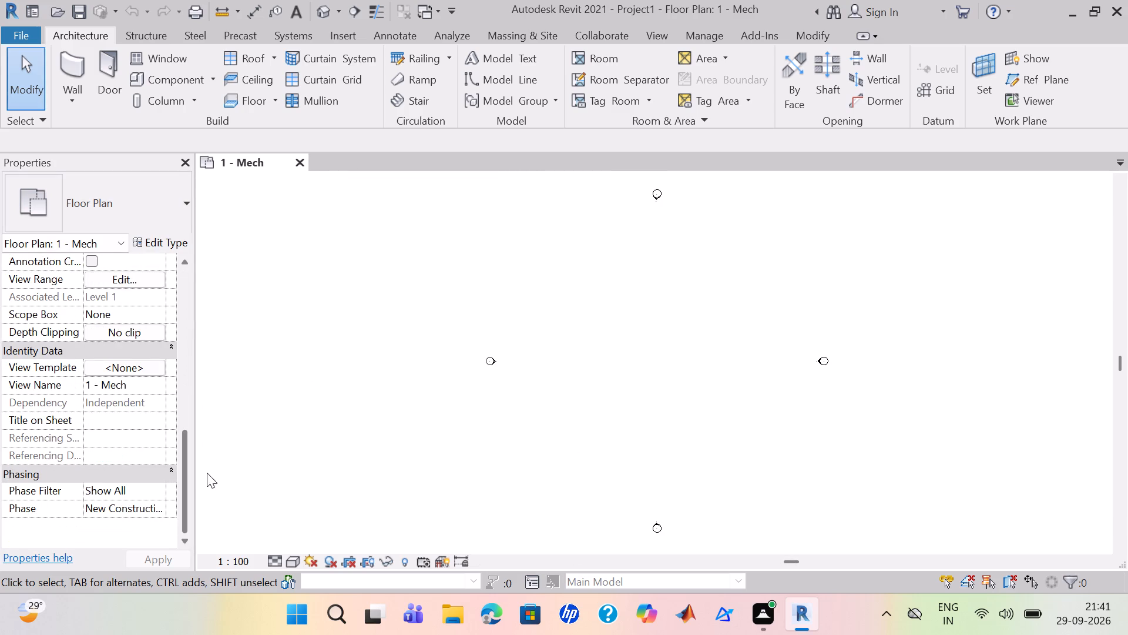
left_click_drag(207, 473, 202, 489)
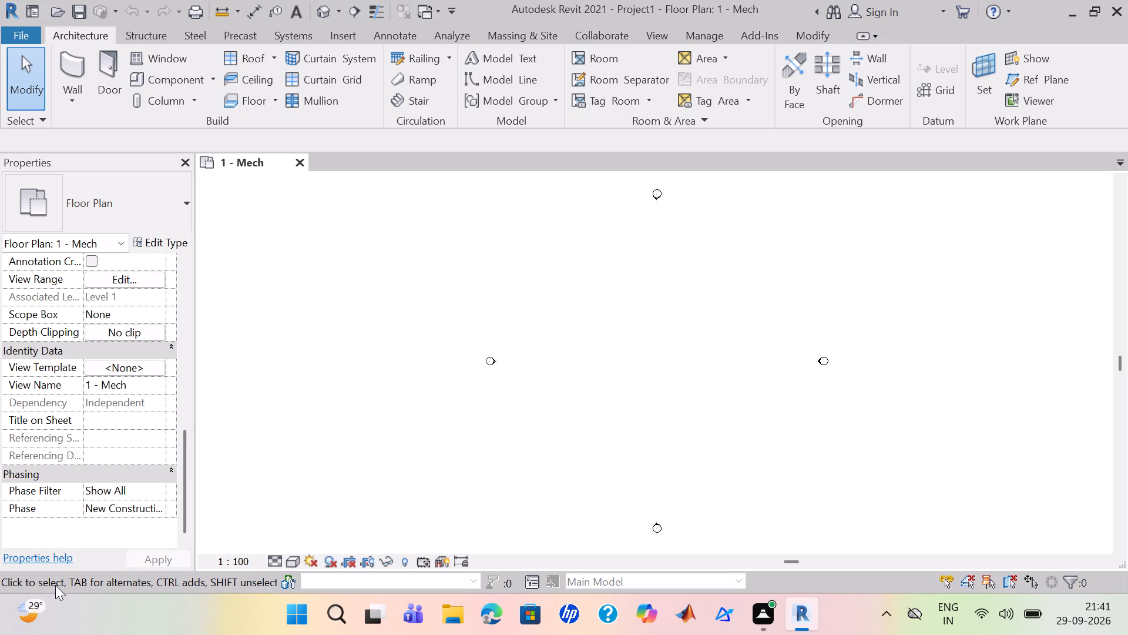
left_click_drag(186, 520, 186, 526)
left_click(169, 470)
left_click(170, 380)
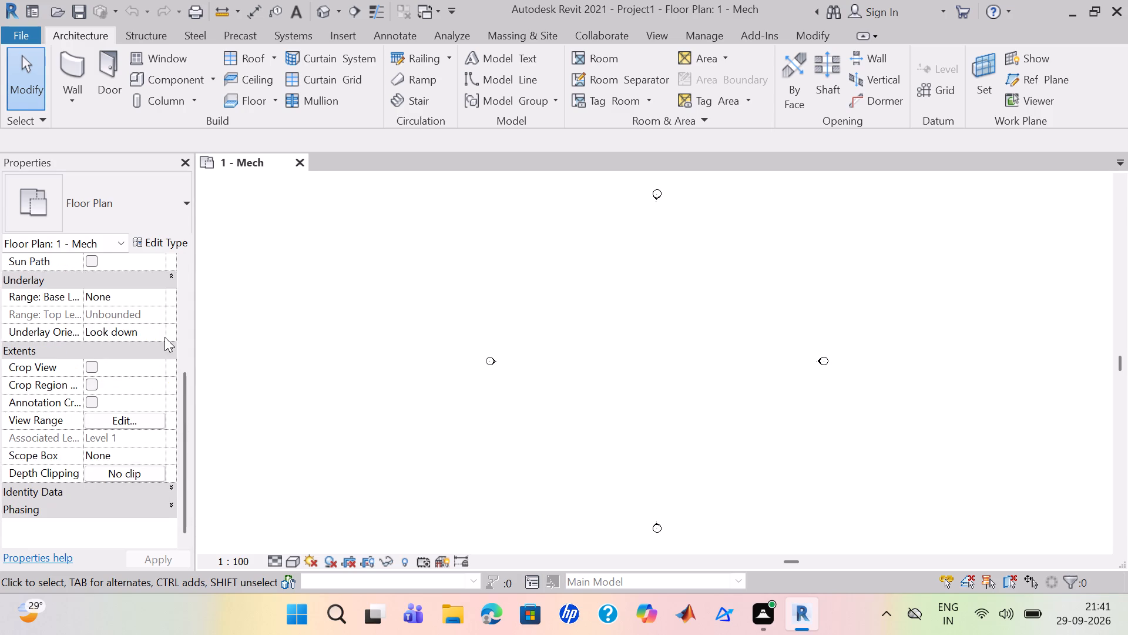
left_click(169, 349)
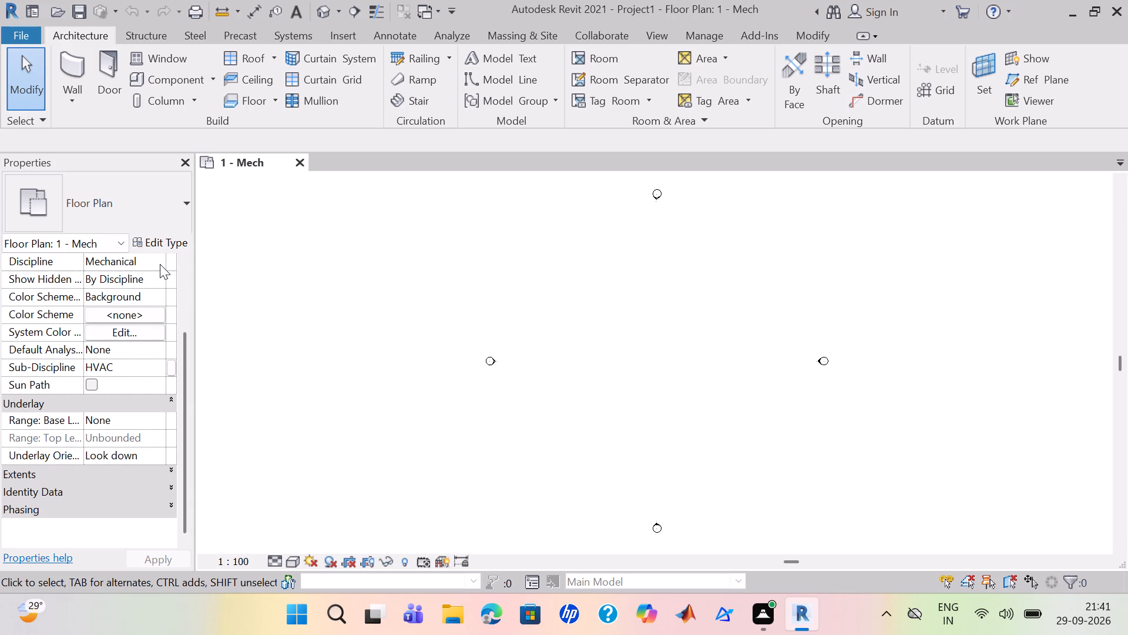
key("ctrl+2")
key("ctrl+2")
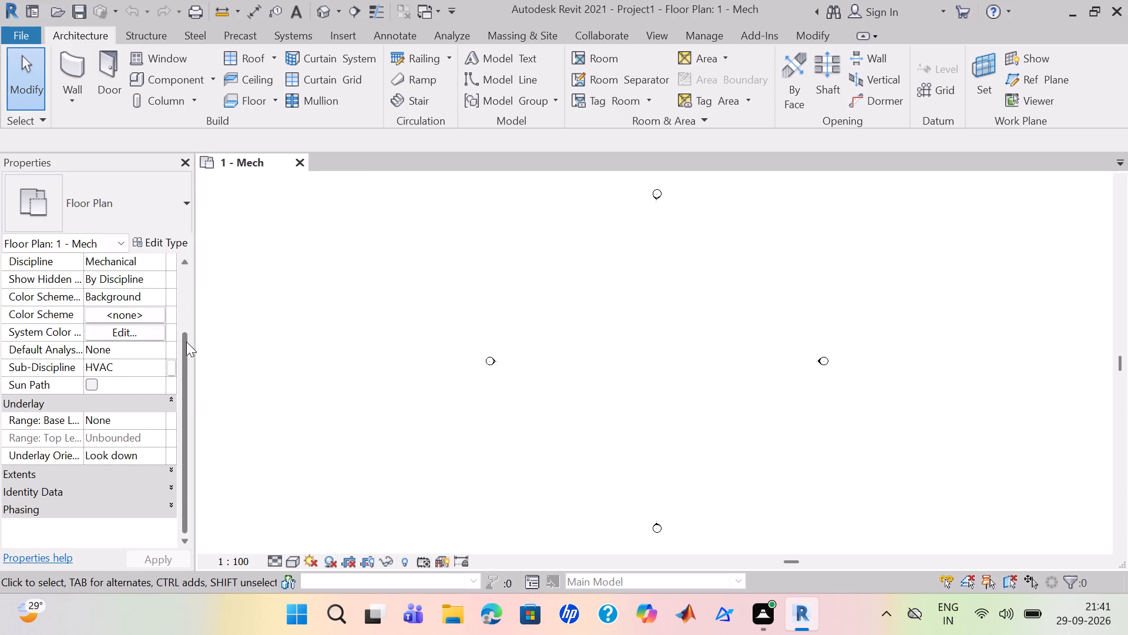
left_click(167, 398)
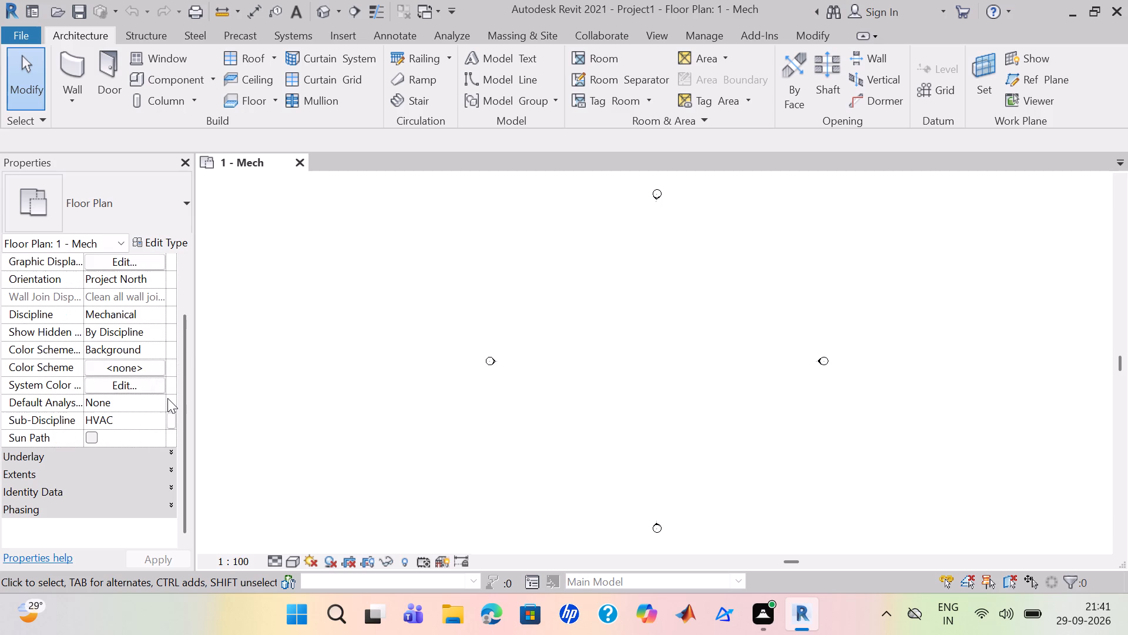
double_click(184, 330)
left_click_drag(184, 330, 183, 307)
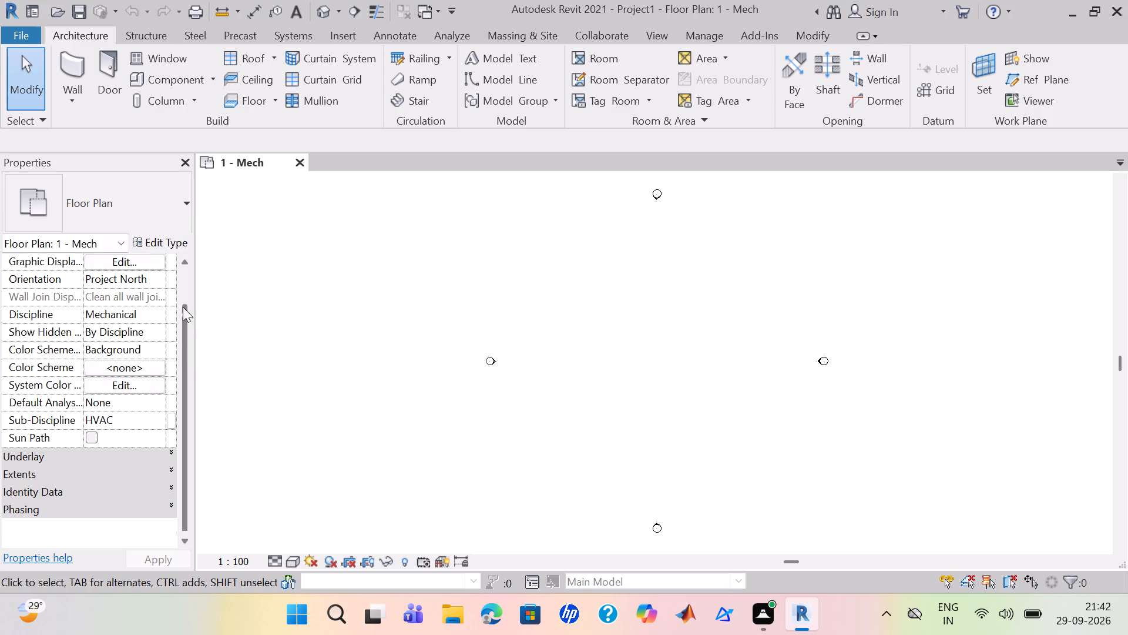
left_click_drag(183, 307, 183, 271)
left_click(170, 255)
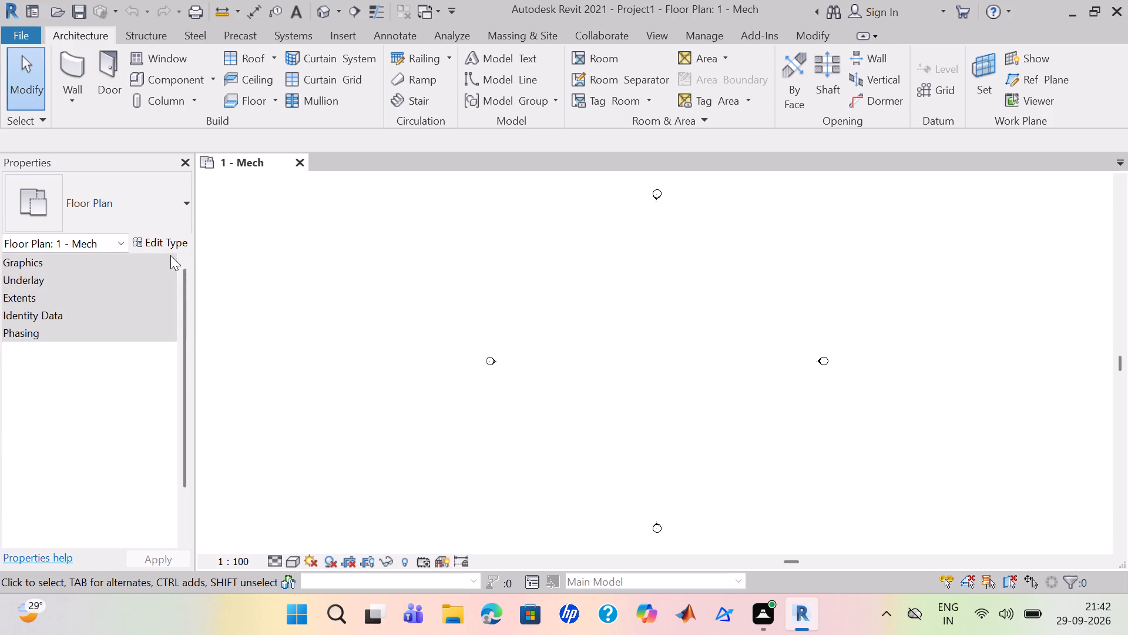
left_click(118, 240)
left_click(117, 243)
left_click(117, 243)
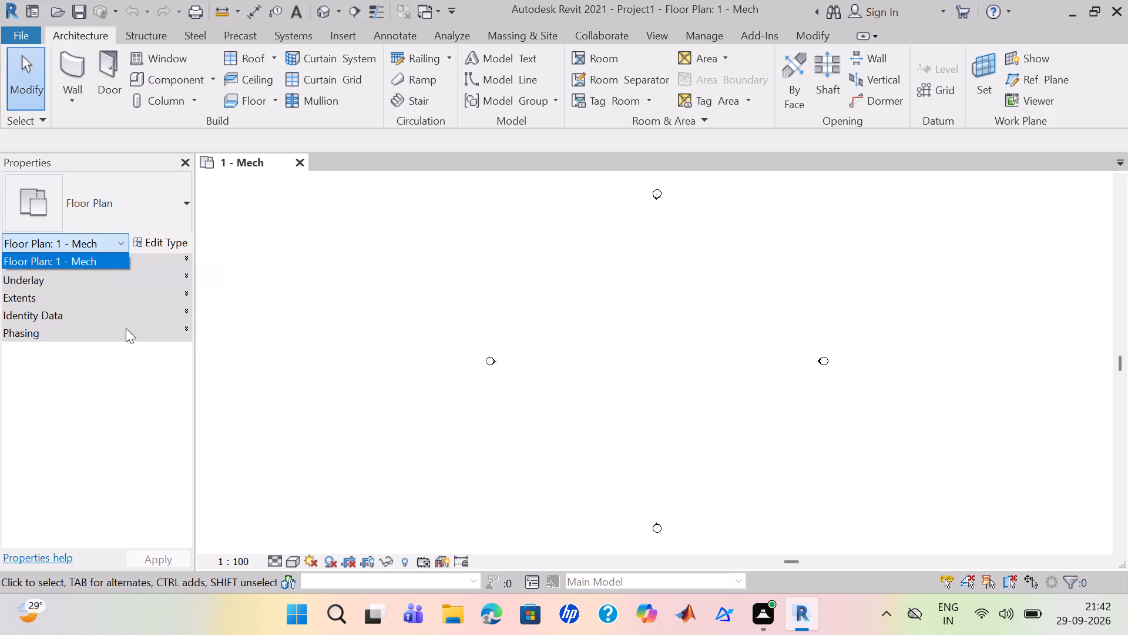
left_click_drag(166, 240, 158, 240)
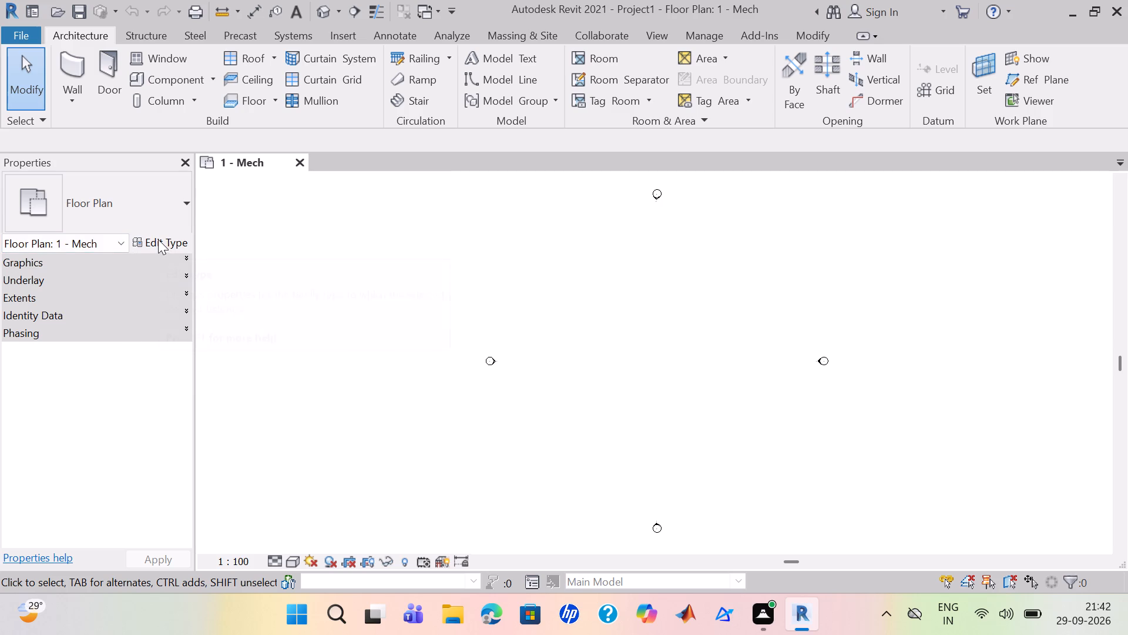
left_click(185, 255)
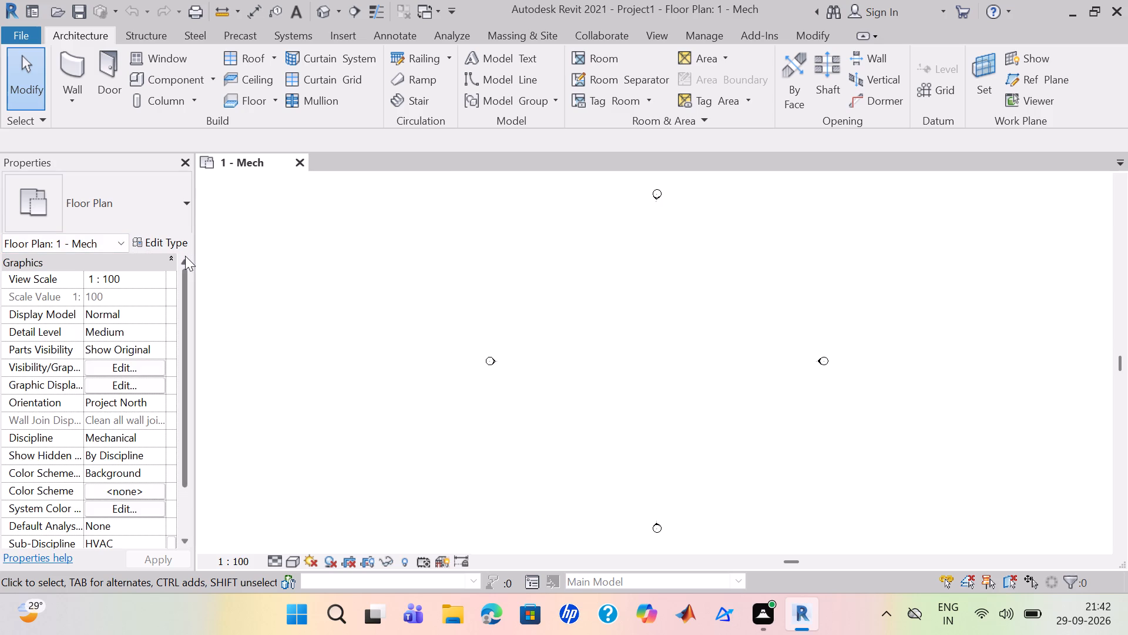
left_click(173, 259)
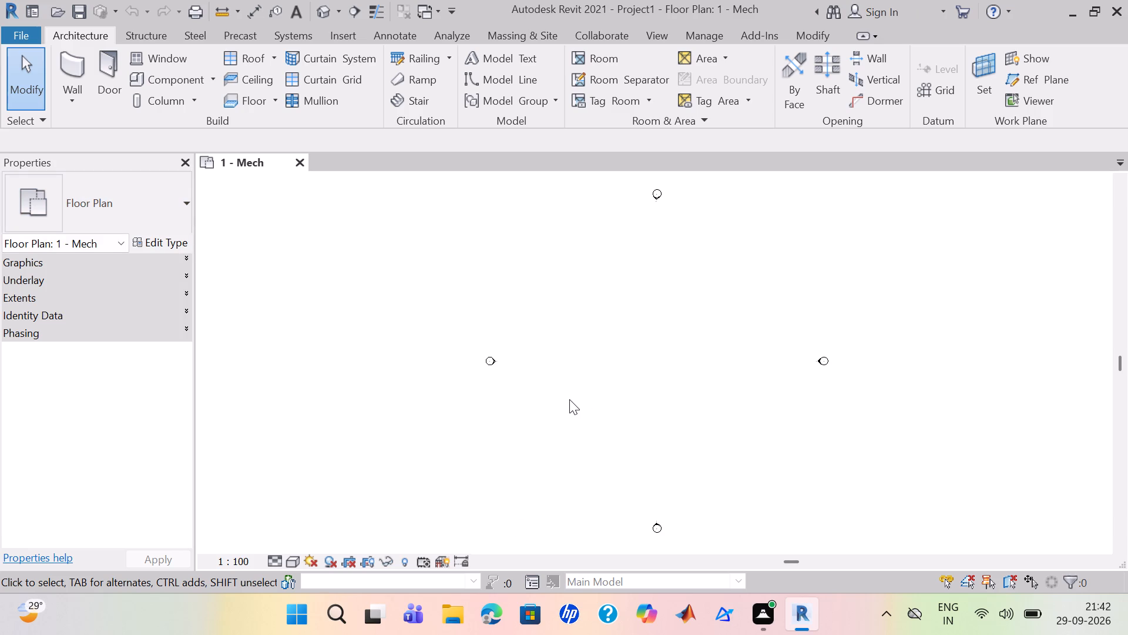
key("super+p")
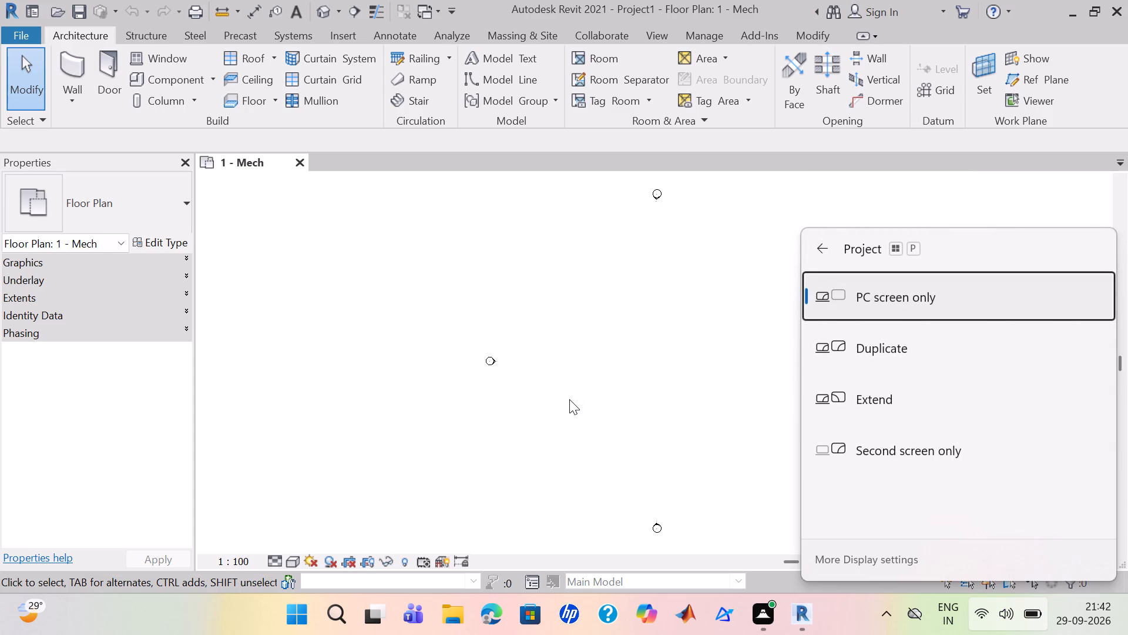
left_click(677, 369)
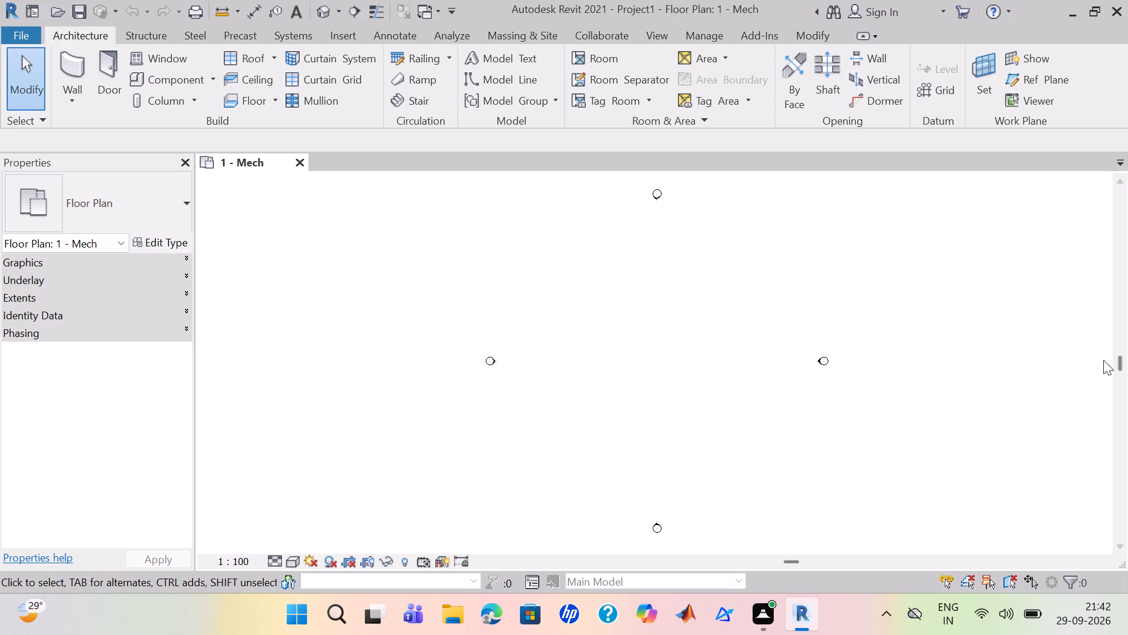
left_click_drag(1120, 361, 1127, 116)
Turn on the display of the Project Browser.
left_click(650, 33)
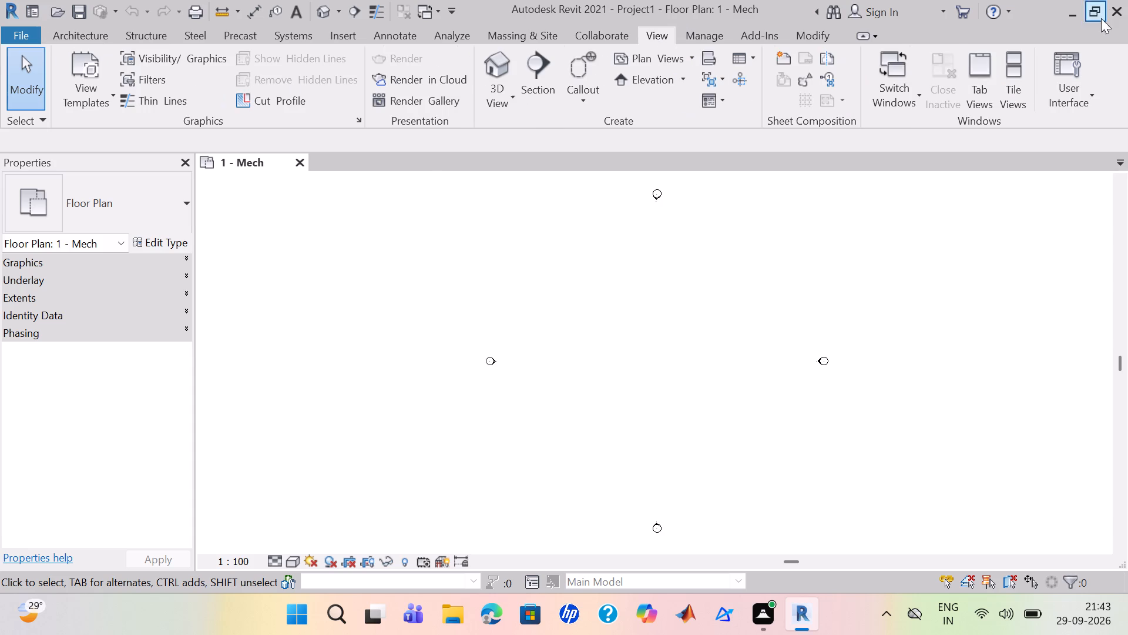
left_click(1075, 85)
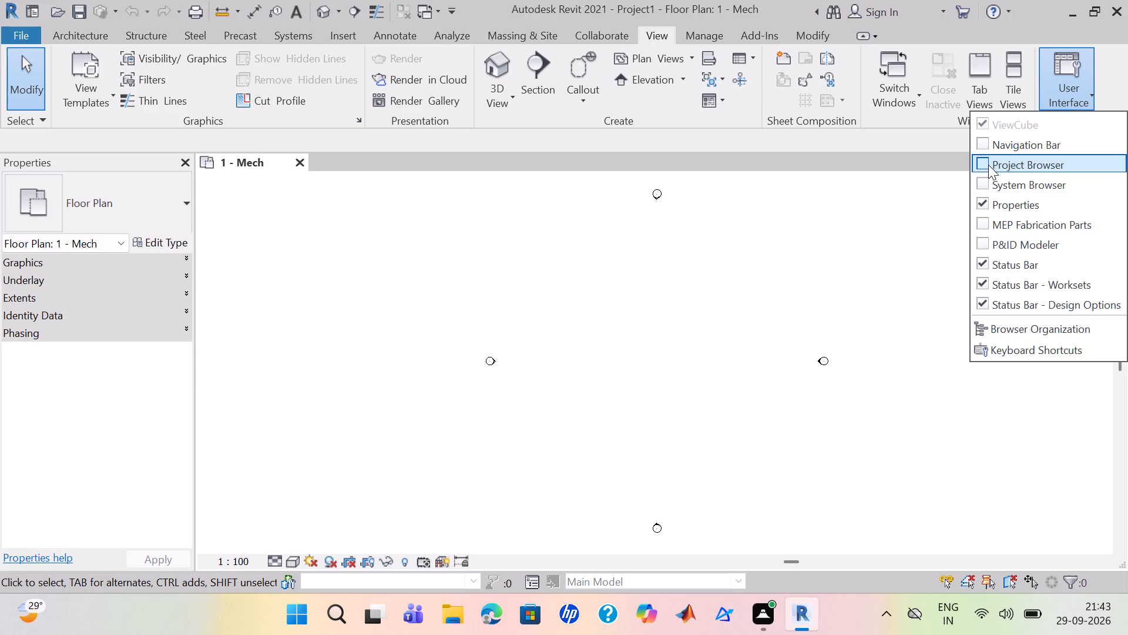
left_click(986, 165)
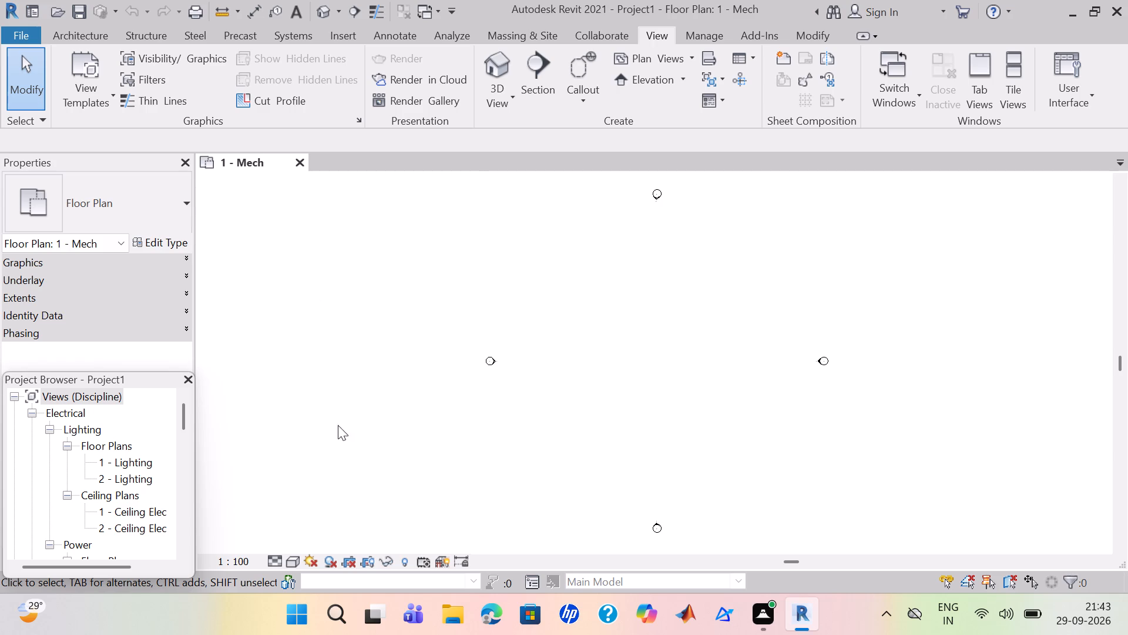
Expand the Graphics group in the floor plan's properties and open its View Scale value for editing.
left_click(189, 255)
scroll(177, 275, "down", 2)
scroll(179, 292, "up", 3)
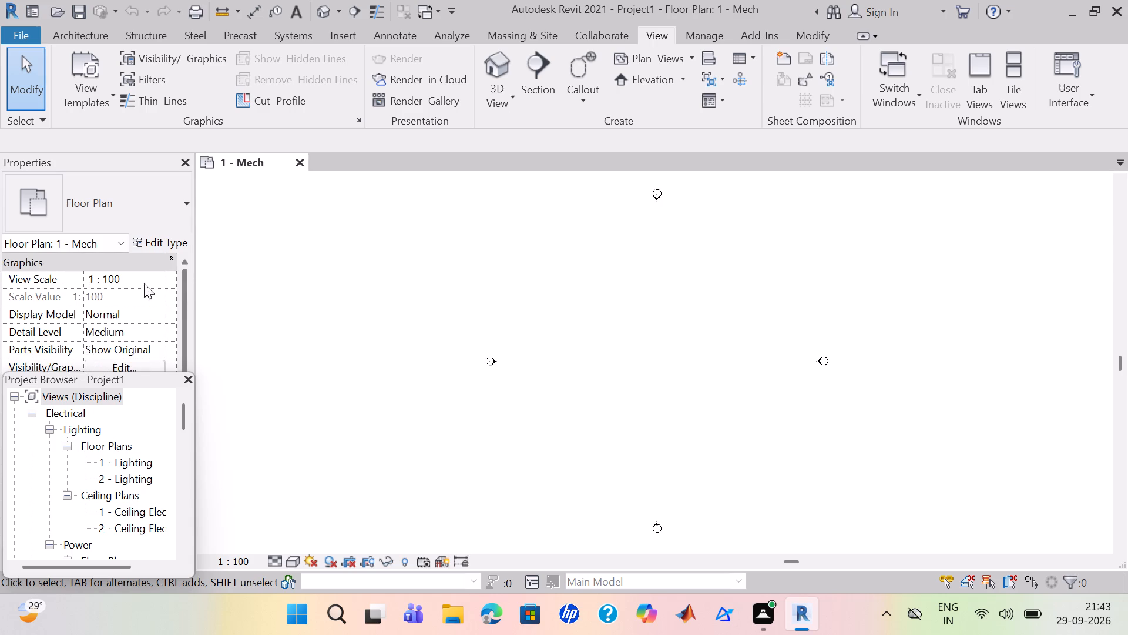
left_click_drag(134, 278, 3, 265)
left_click_drag(126, 279, 0, 263)
left_click(149, 282)
left_click_drag(146, 278, 80, 279)
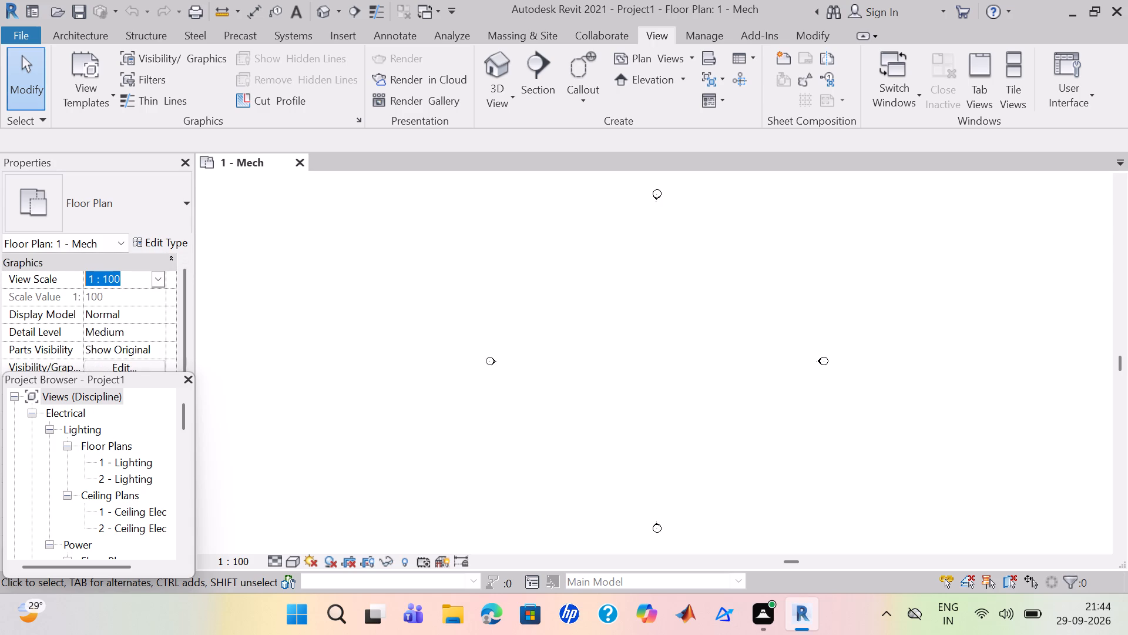
left_click(258, 303)
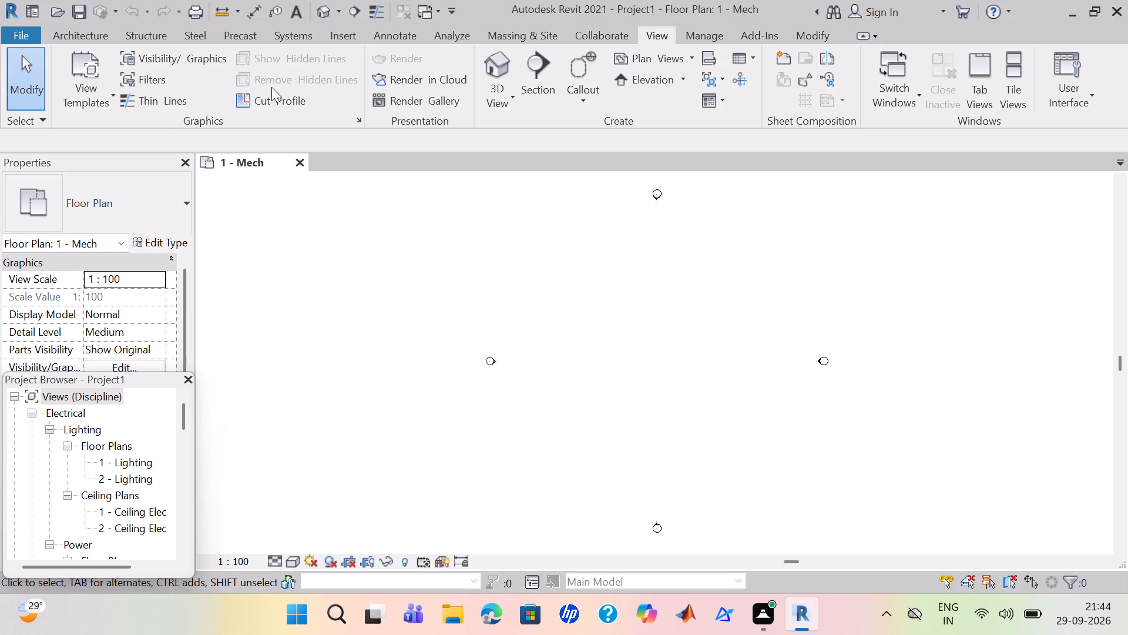
Open the HVAC Mechanical Settings and close them again.
left_click(287, 32)
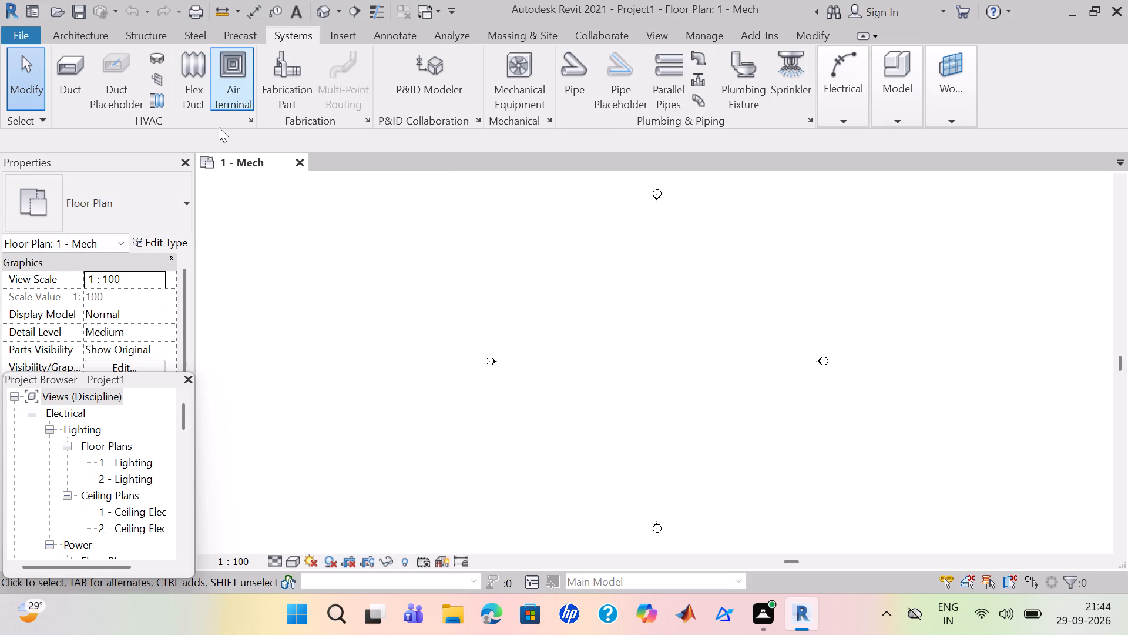
left_click(247, 119)
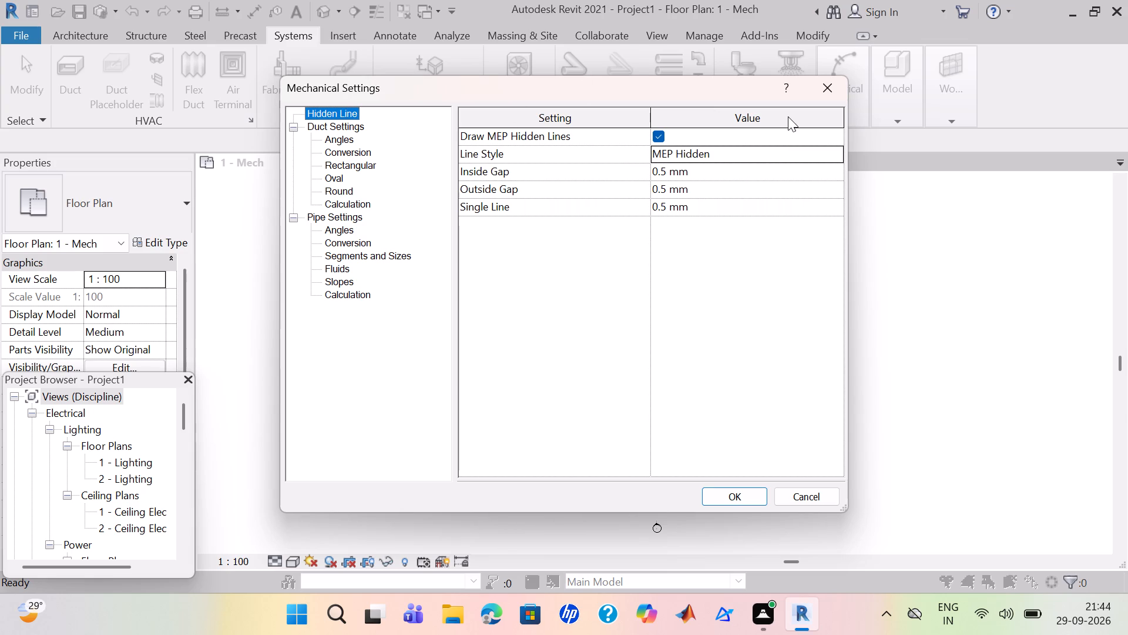
left_click(822, 94)
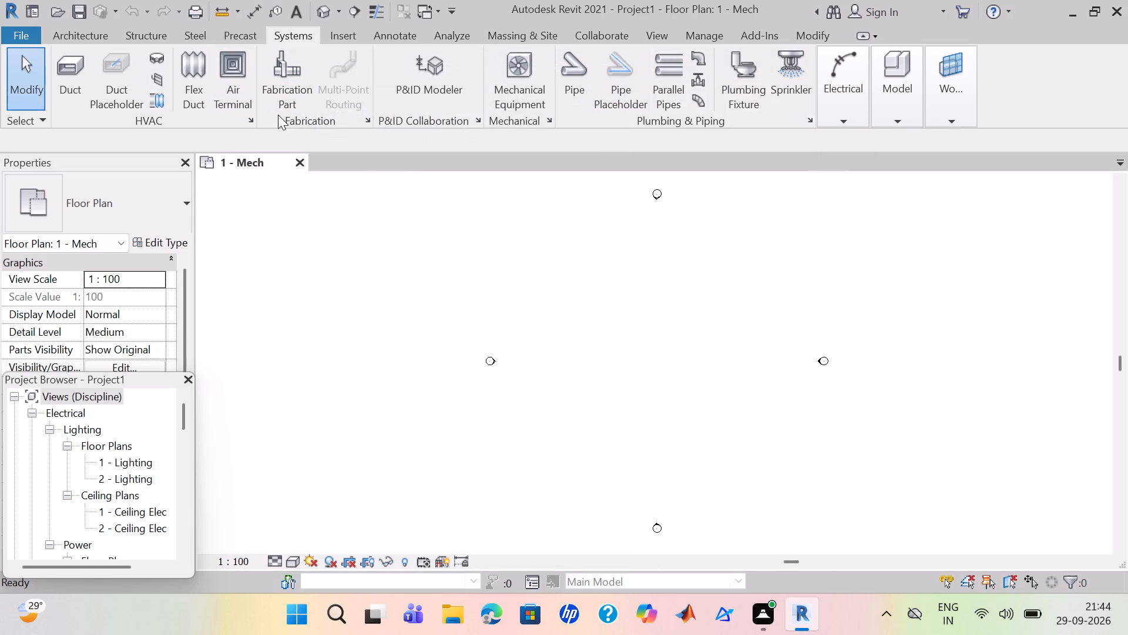
Start placing an air terminal with the 600 x 600 M_Supply Diffuser and set its elevation from level to 9.
left_click(234, 81)
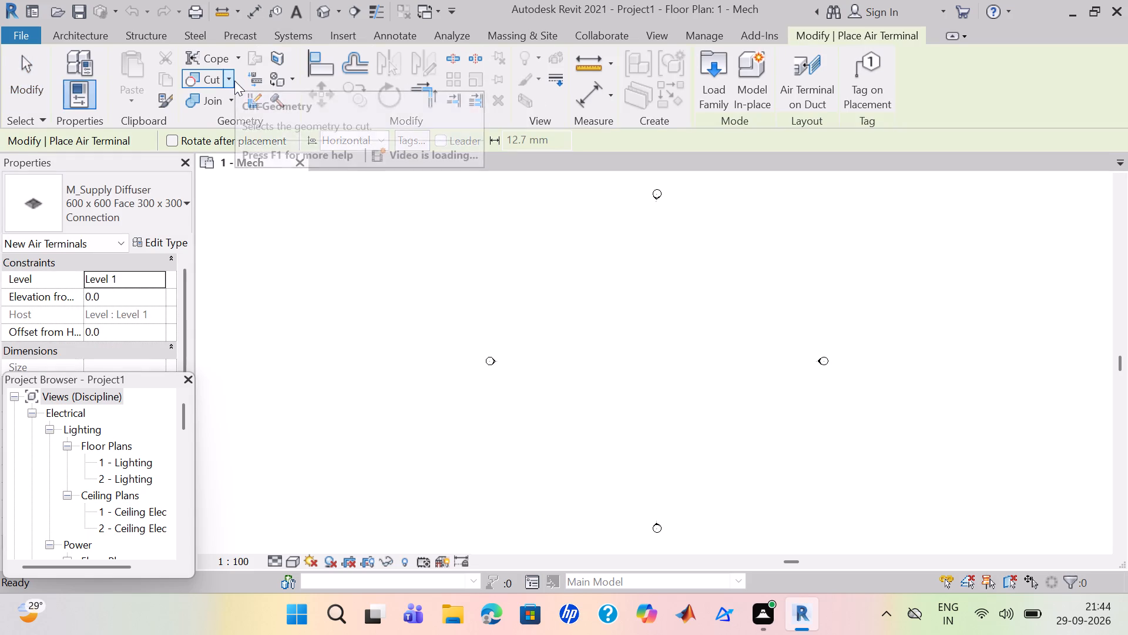
left_click(167, 240)
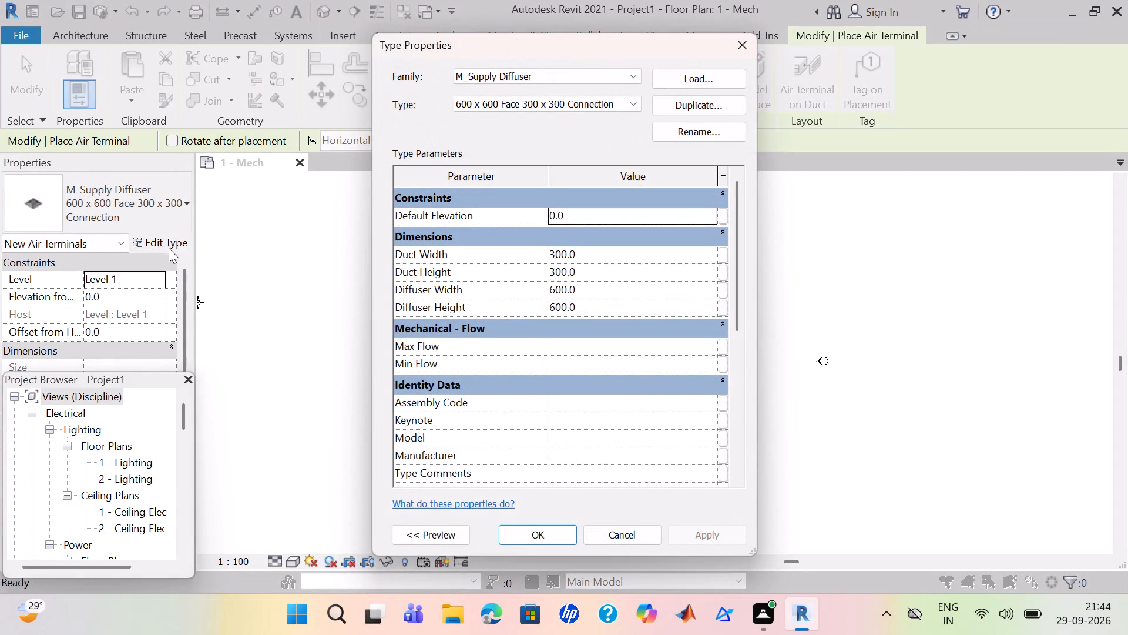
left_click(137, 289)
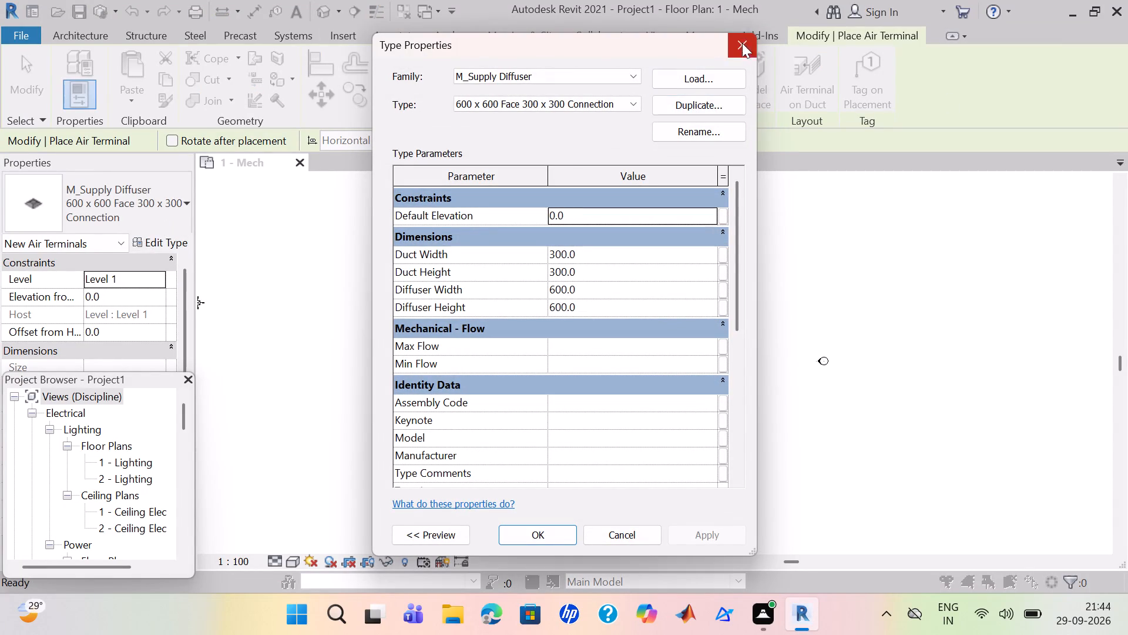
left_click_drag(744, 46, 750, 48)
left_click(127, 288)
double_click(125, 301)
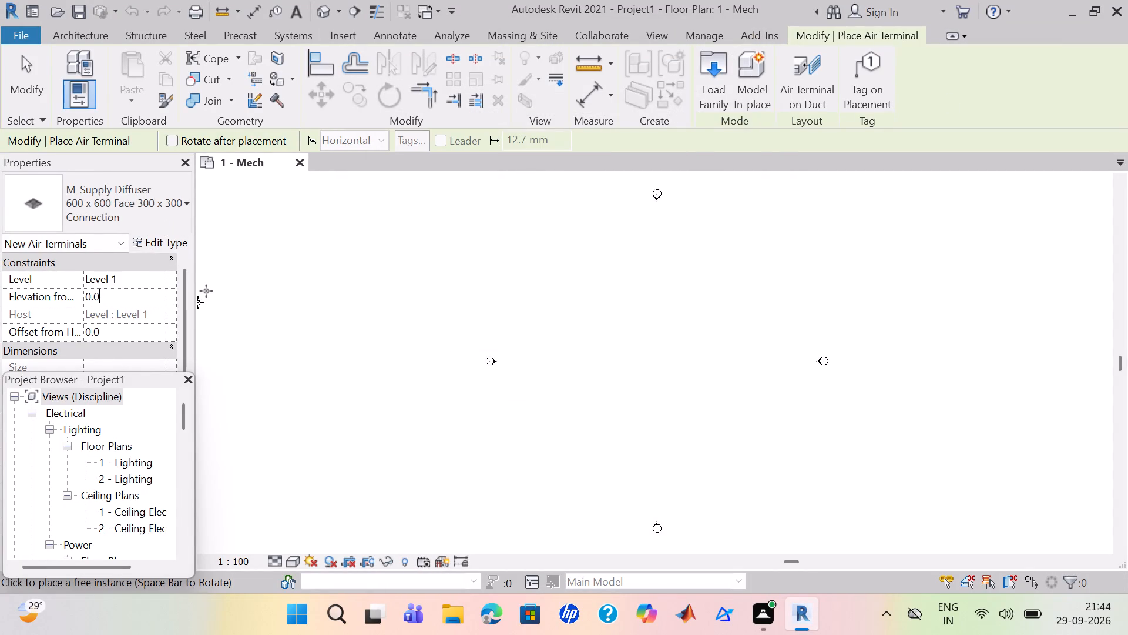
key("BackSpace")
key("BackSpace")
key("BackSpace")
key("BackSpace")
key("BackSpace")
key("BackSpace")
key("BackSpace")
key("BackSpace")
key("BackSpace")
key("BackSpace")
key("BackSpace")
key("BackSpace")
key("BackSpace")
key("BackSpace")
key("9")
key("Return")
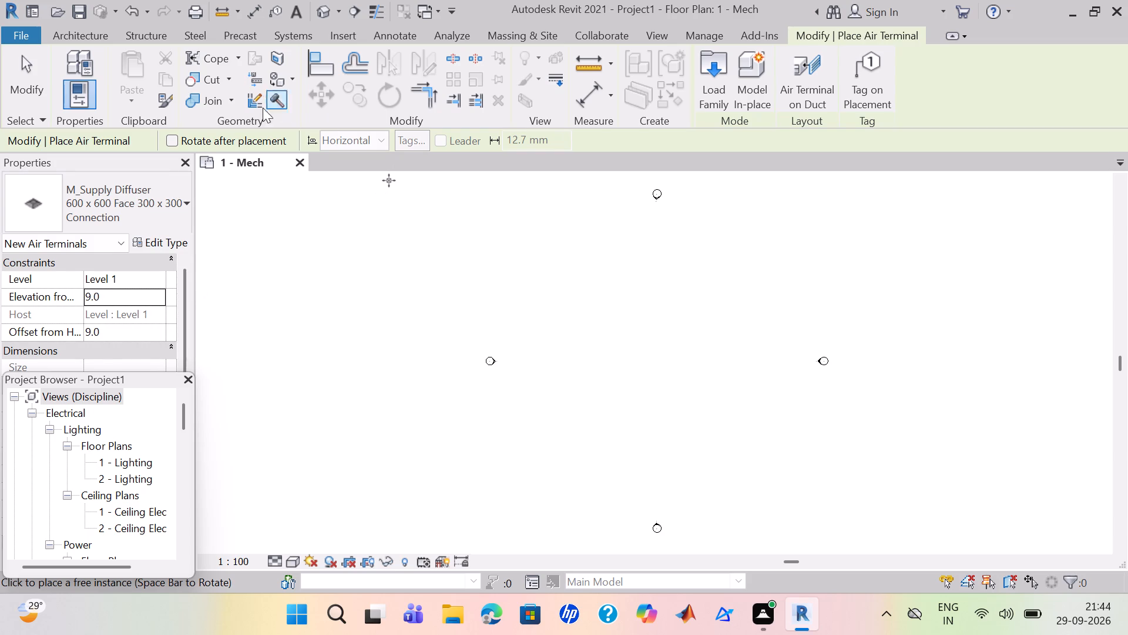
Duplicate the supply diffuser type under the name SAD1 and accept its type properties.
left_click_drag(156, 240, 163, 243)
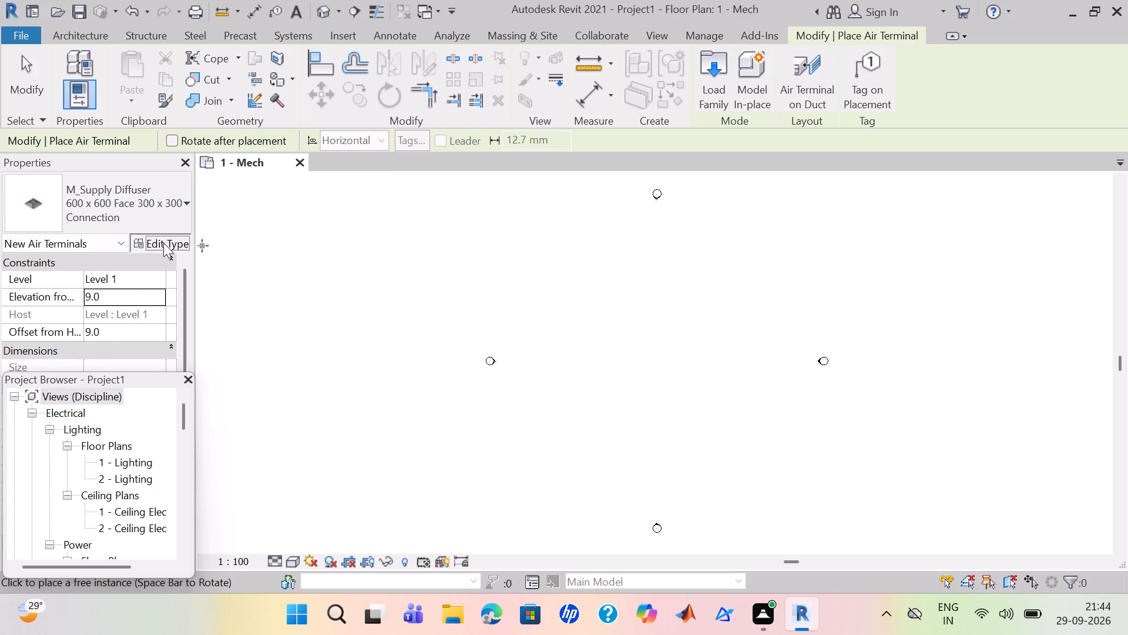
left_click_drag(163, 243, 165, 244)
left_click(701, 106)
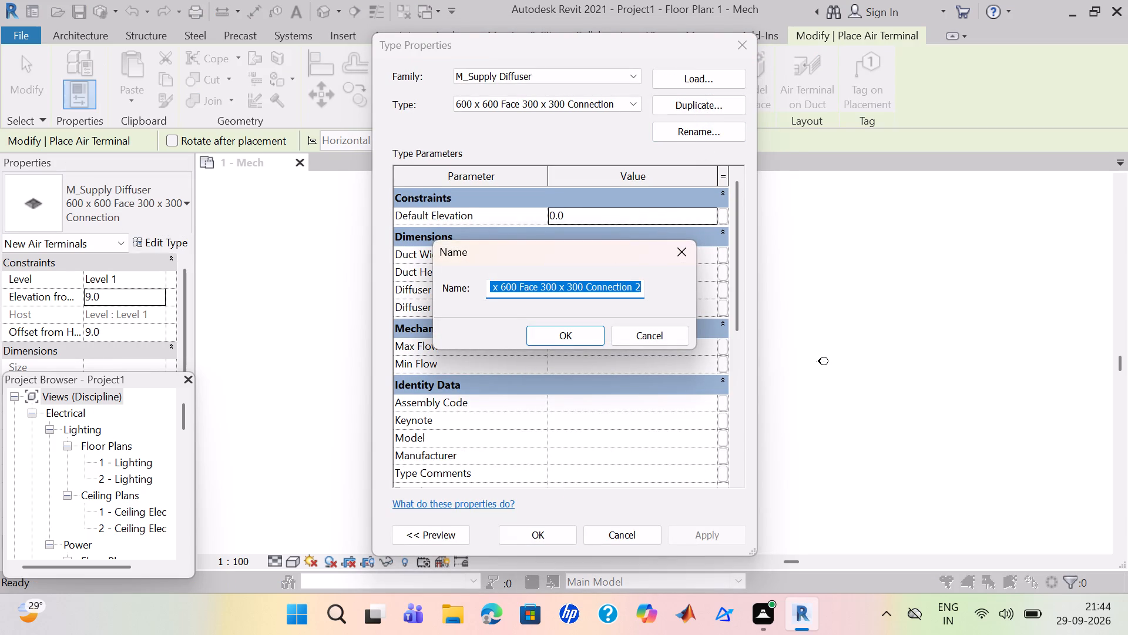
key("s")
key("a")
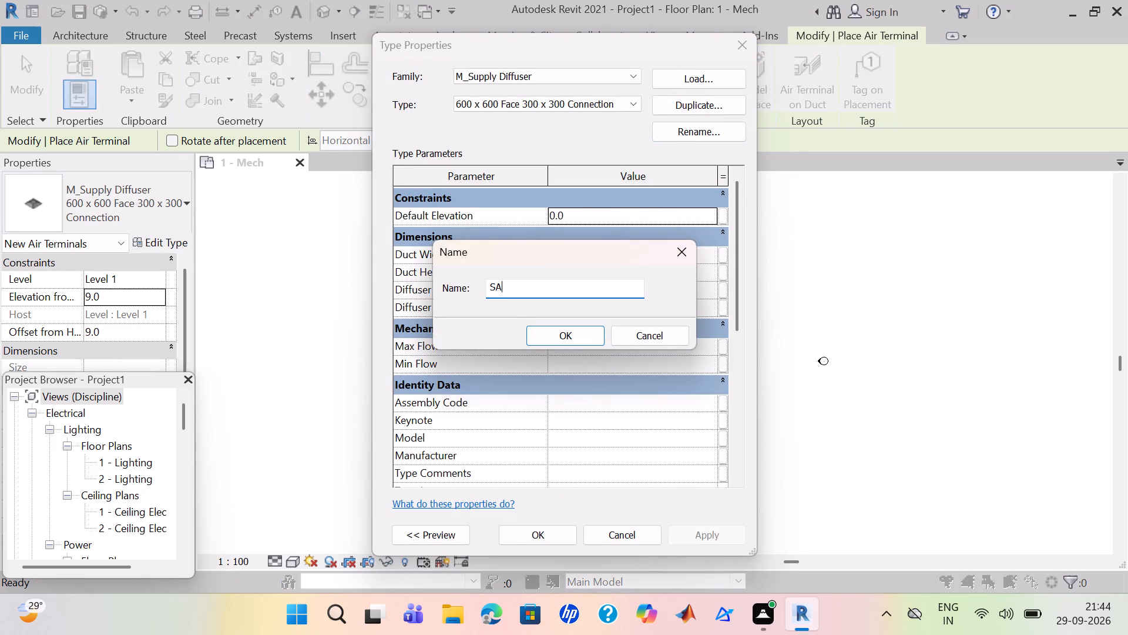
type("D1")
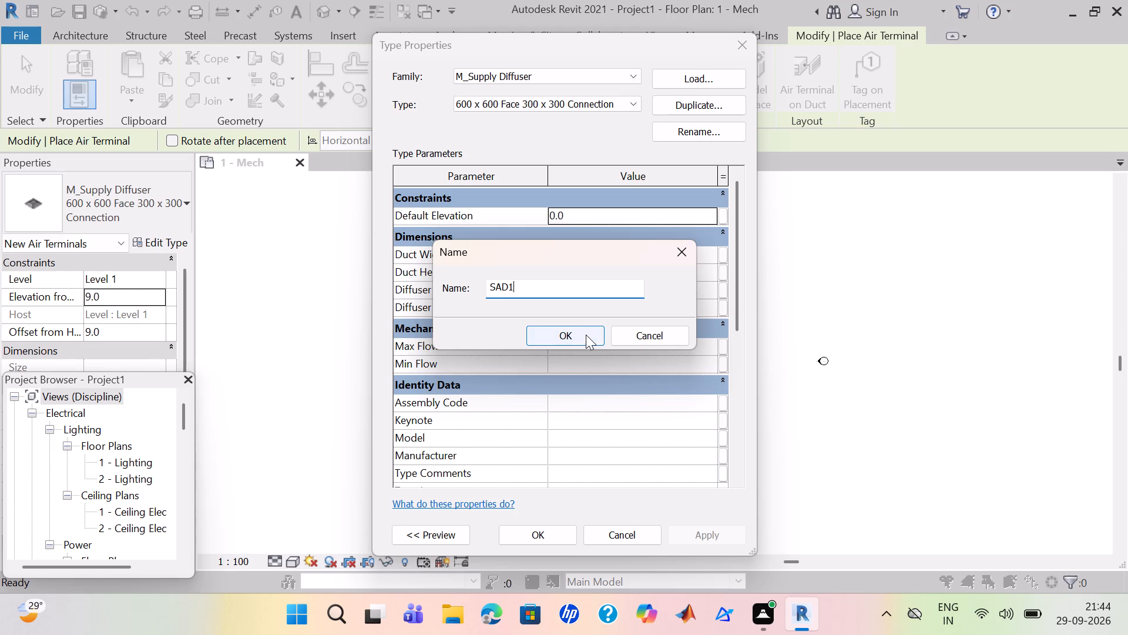
left_click(586, 335)
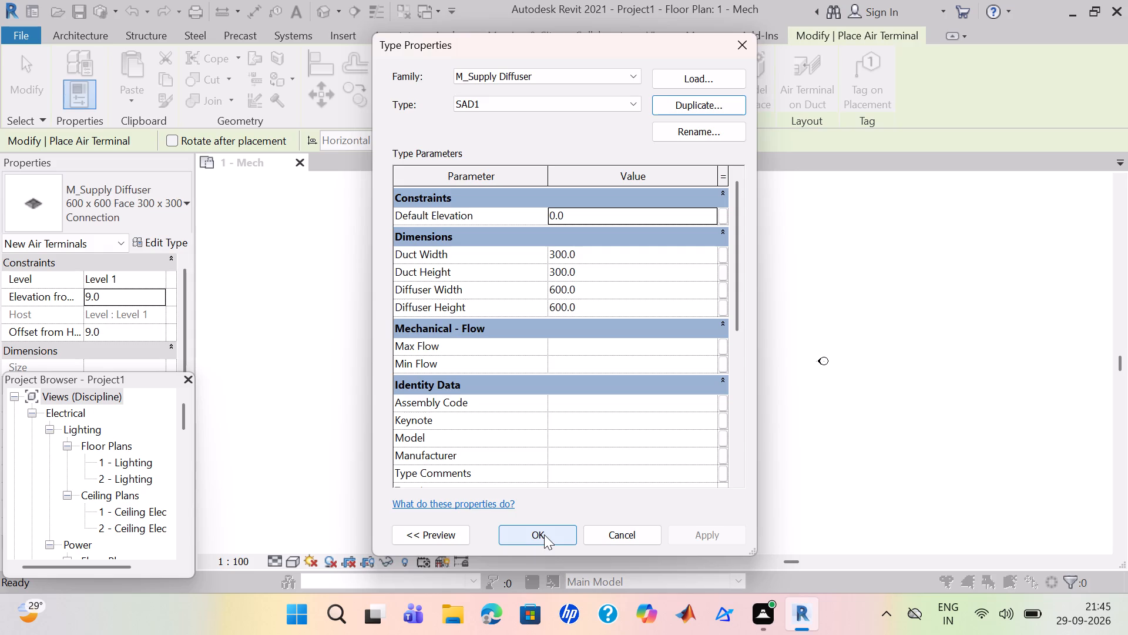
left_click_drag(548, 538, 553, 542)
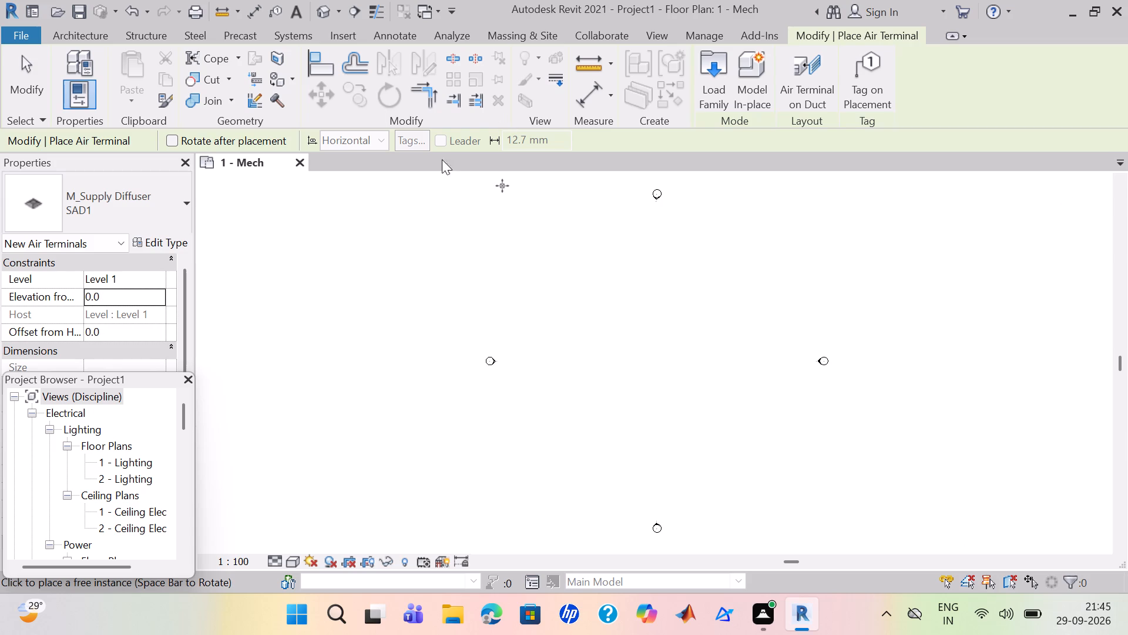
Place four SAD1 supply diffusers in the 1 - Mech plan, two in an upper row and two below, and end placement.
left_click(438, 271)
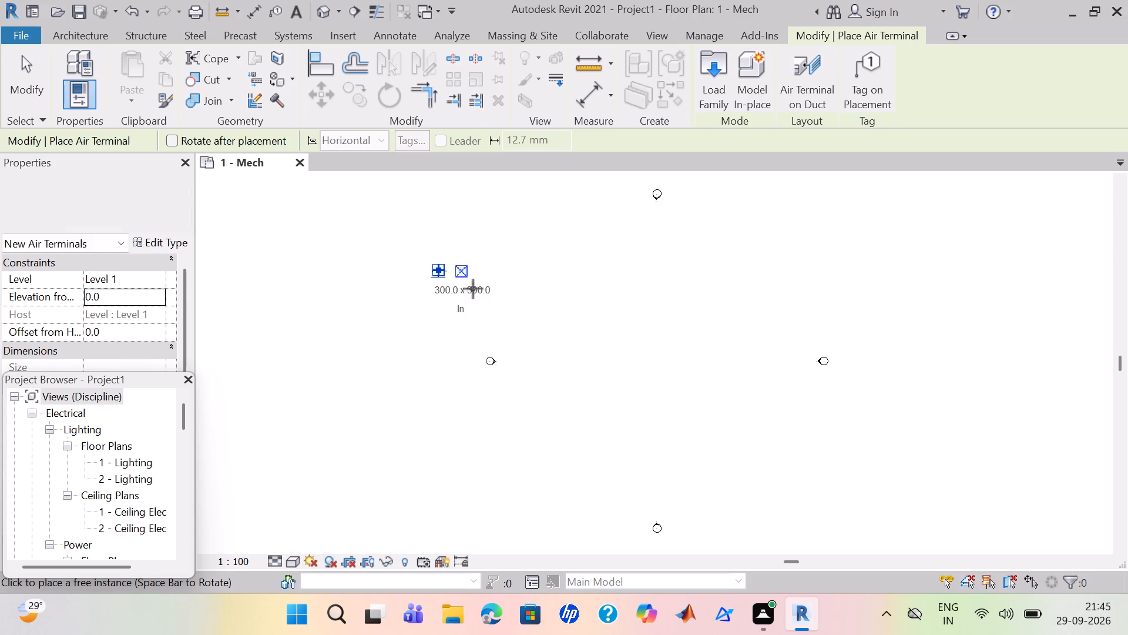
scroll(534, 282, "up", 3)
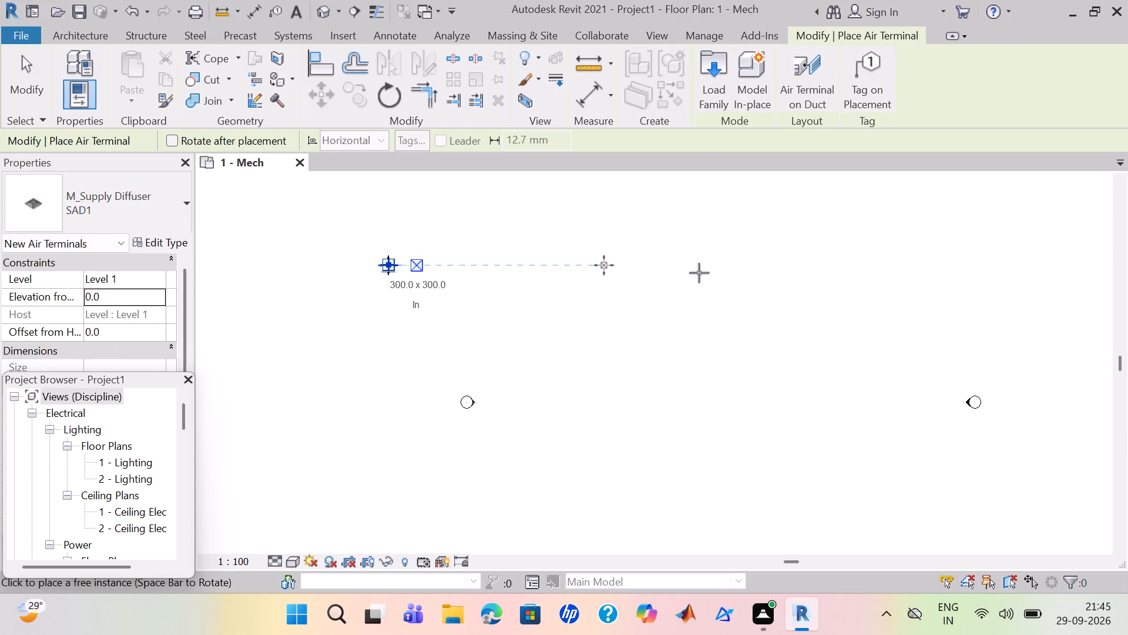
left_click(781, 266)
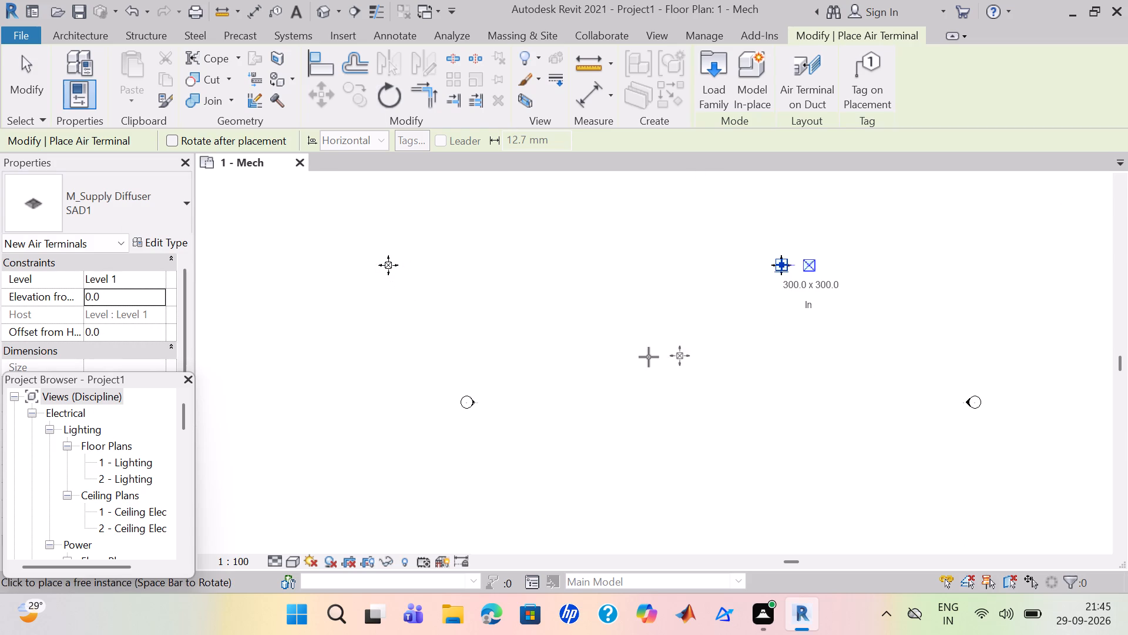
left_click(518, 400)
left_click(860, 431)
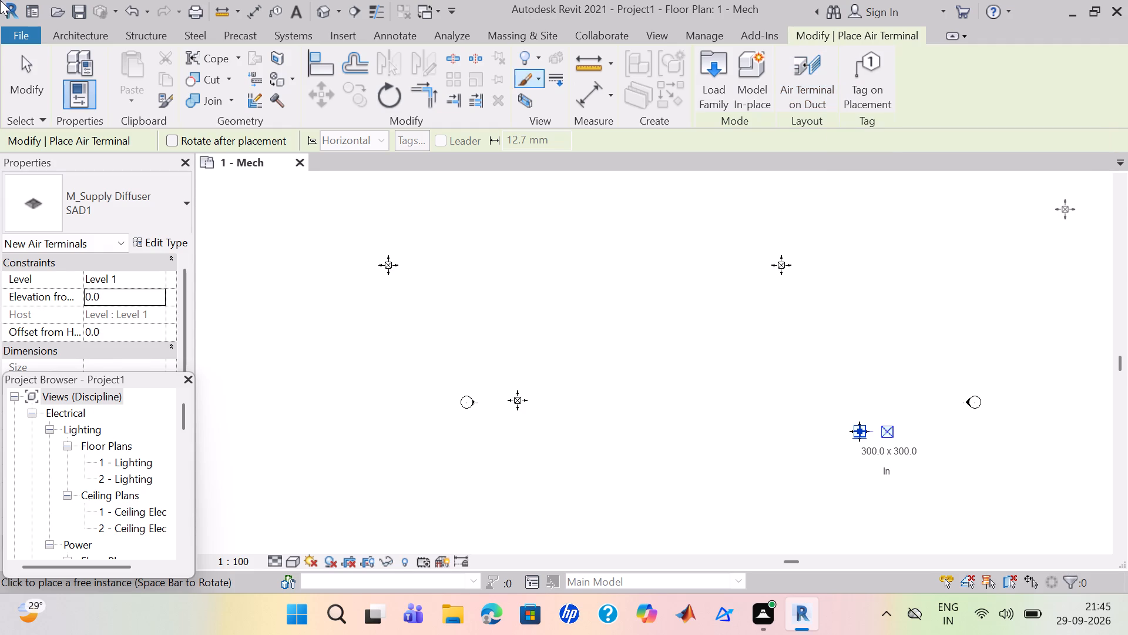
left_click(23, 76)
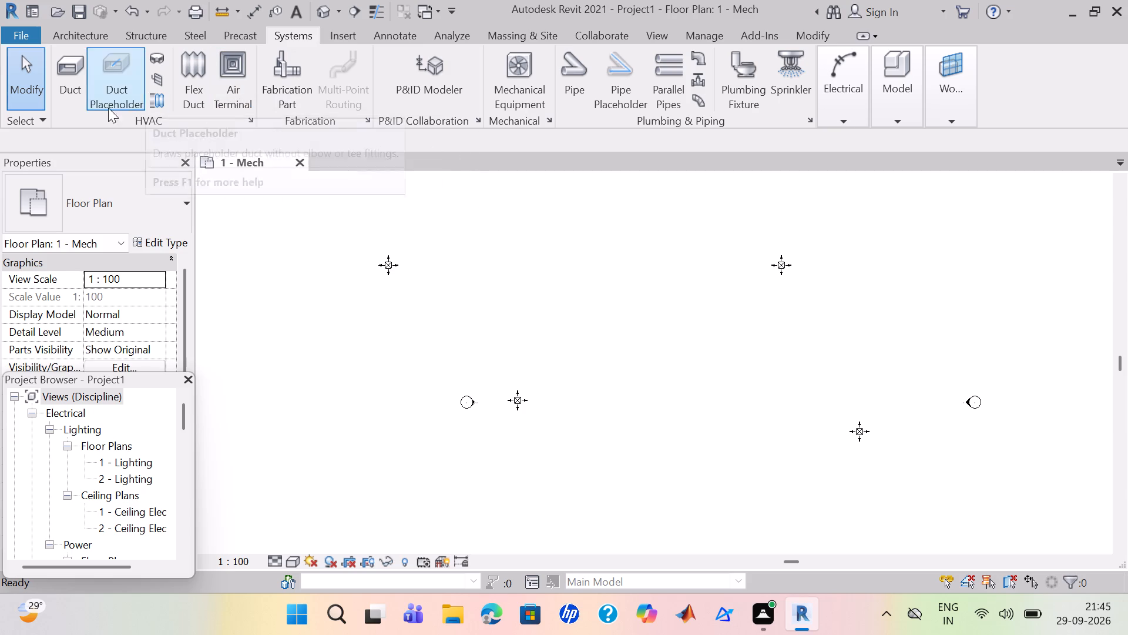
left_click(35, 125)
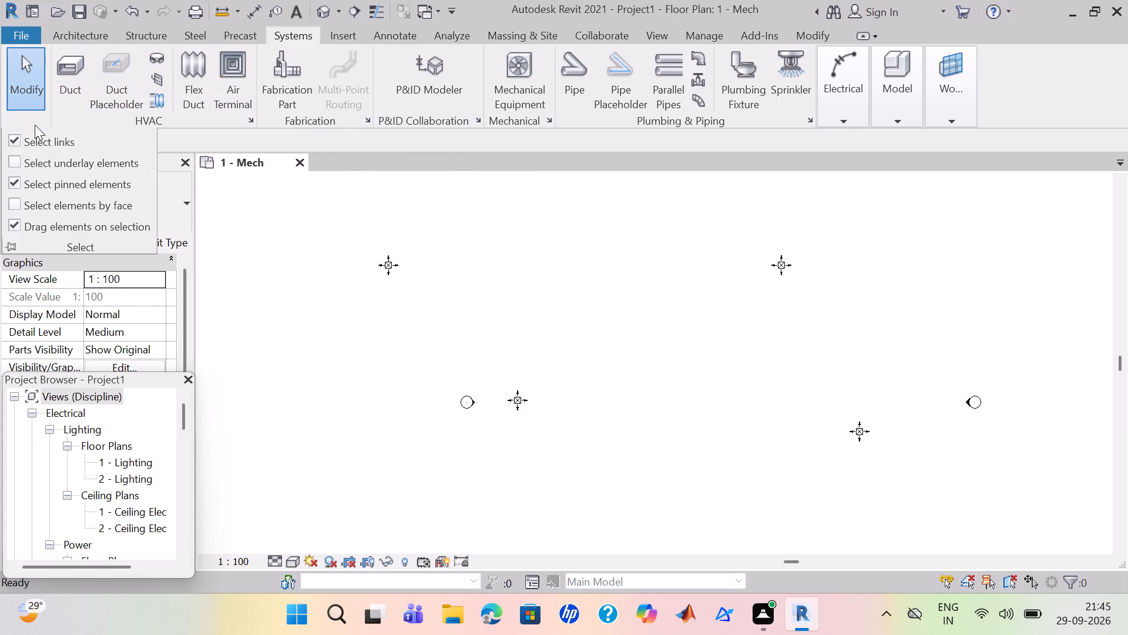
Align the upper-right diffuser to the horizontal centre line of the upper-left diffuser.
left_click(401, 35)
left_click(442, 33)
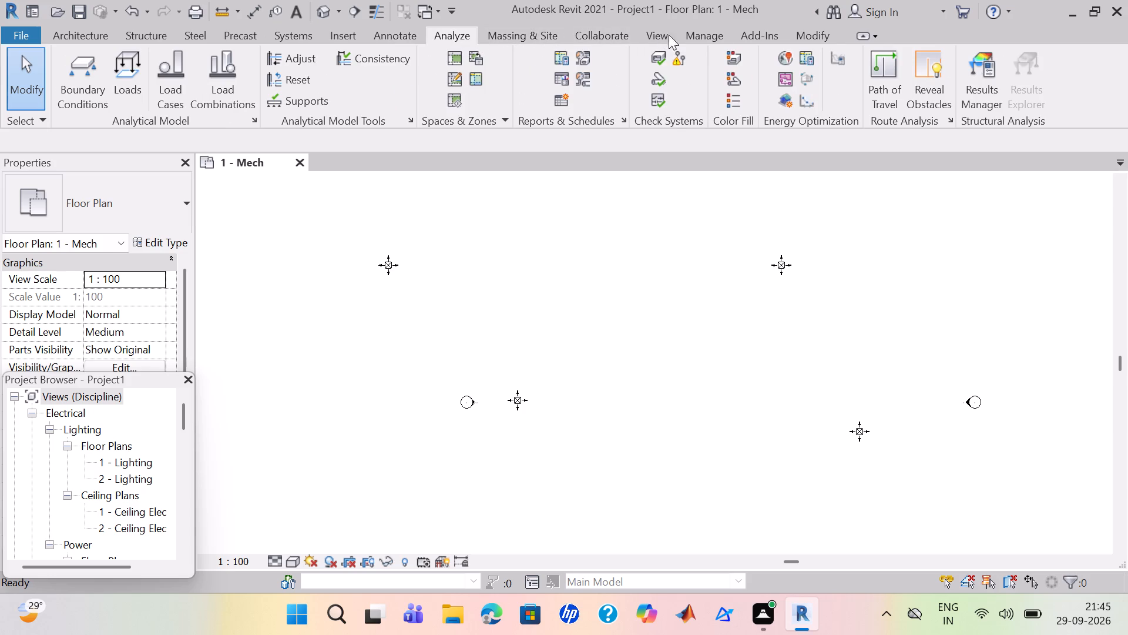
left_click(814, 30)
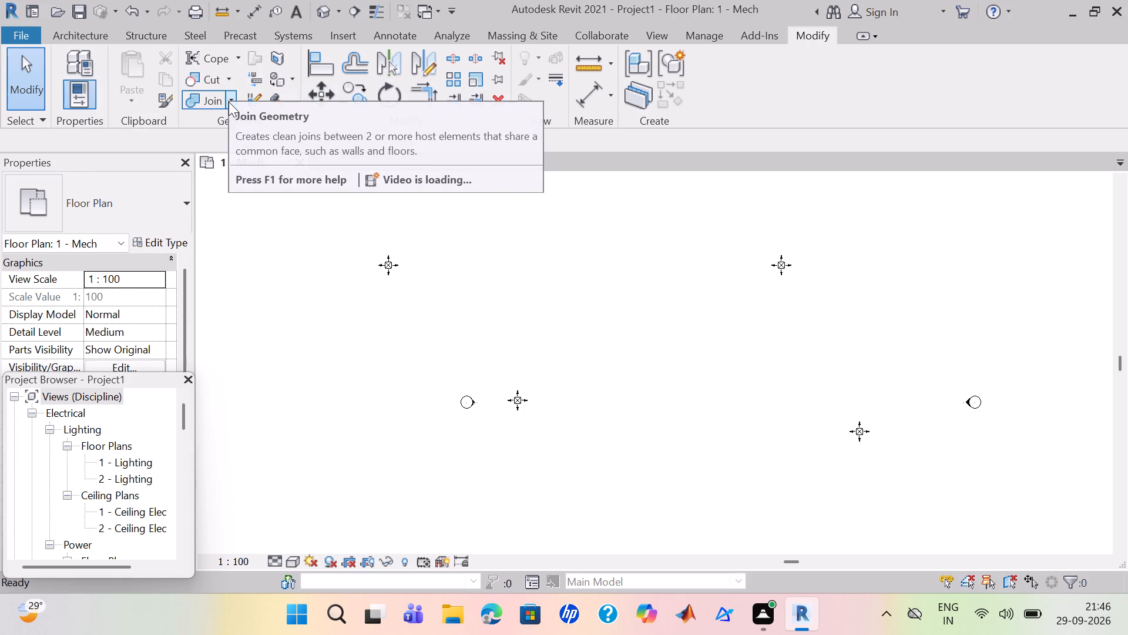
left_click(327, 62)
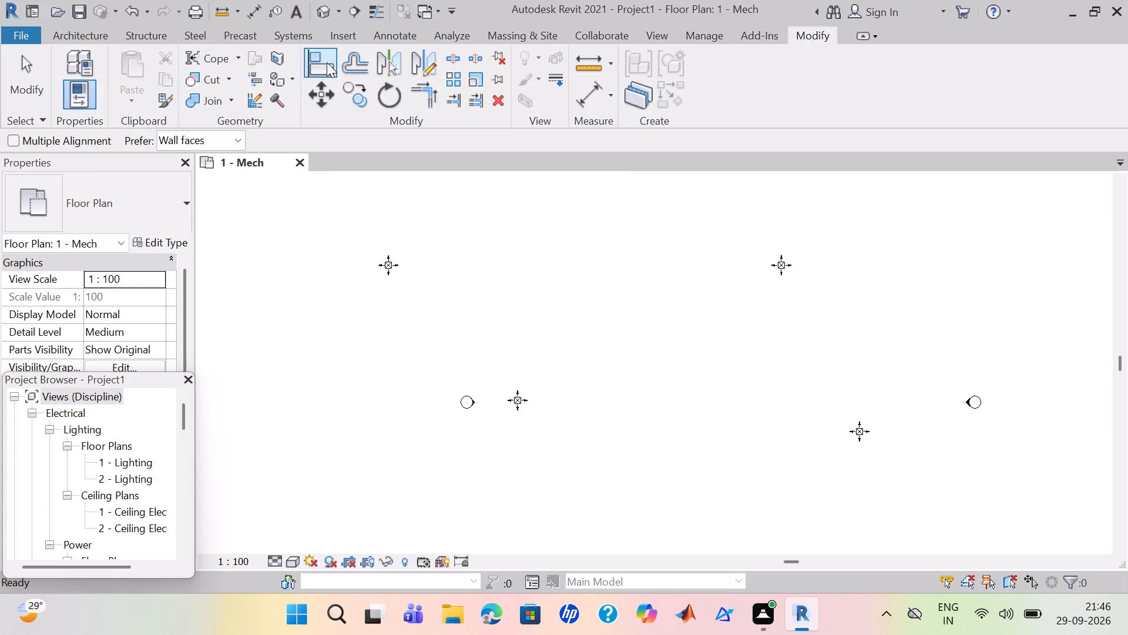
scroll(375, 245, "up", 1)
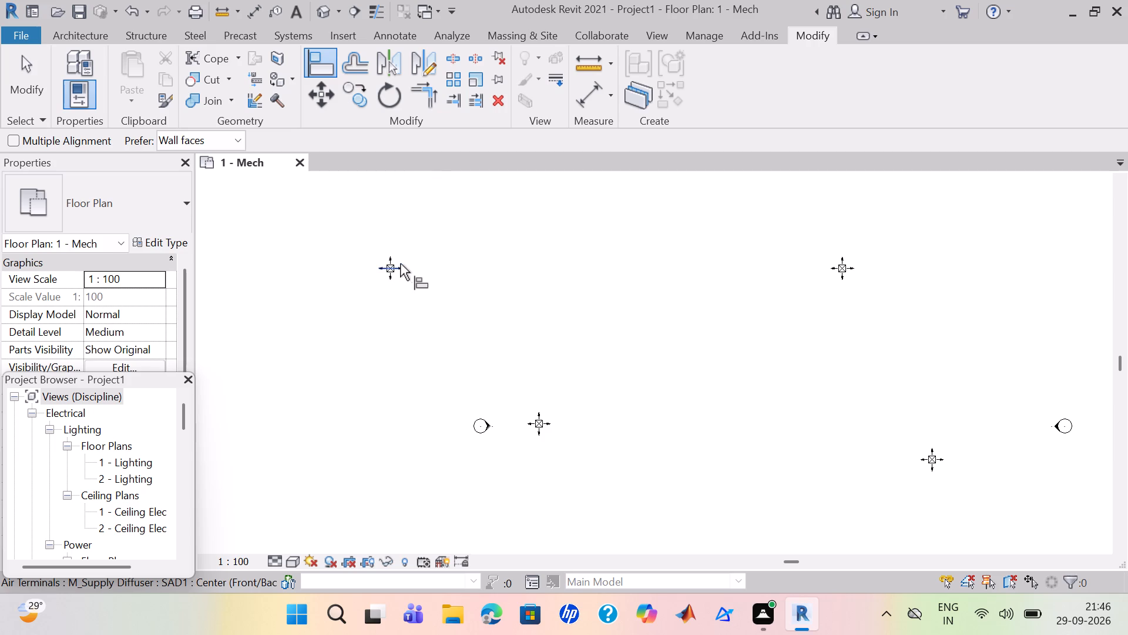
left_click(400, 267)
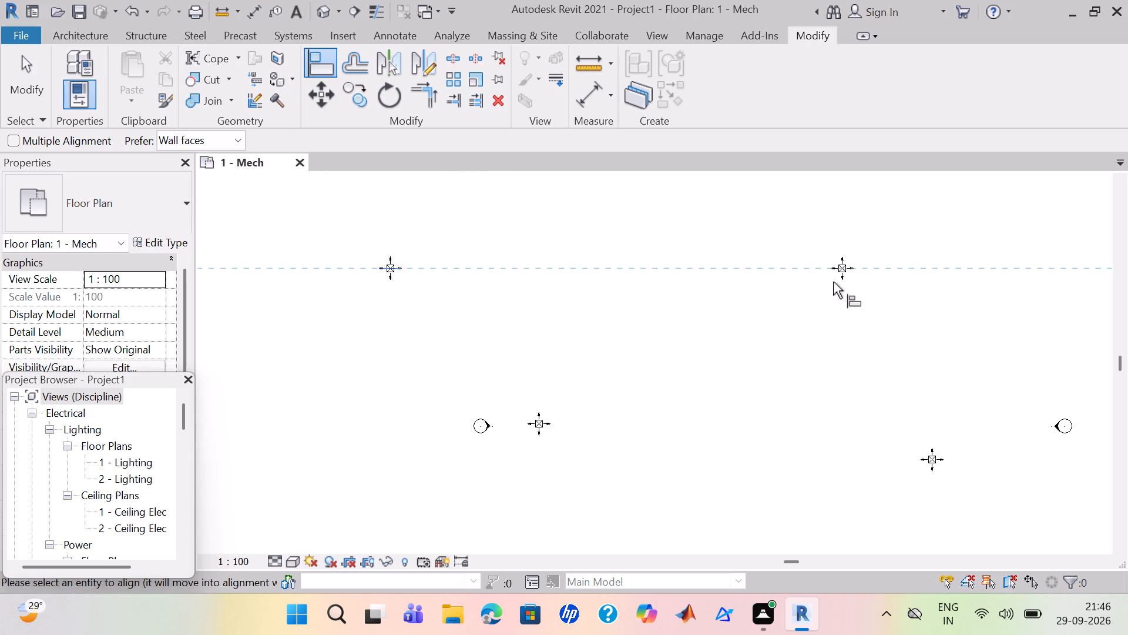
left_click(833, 269)
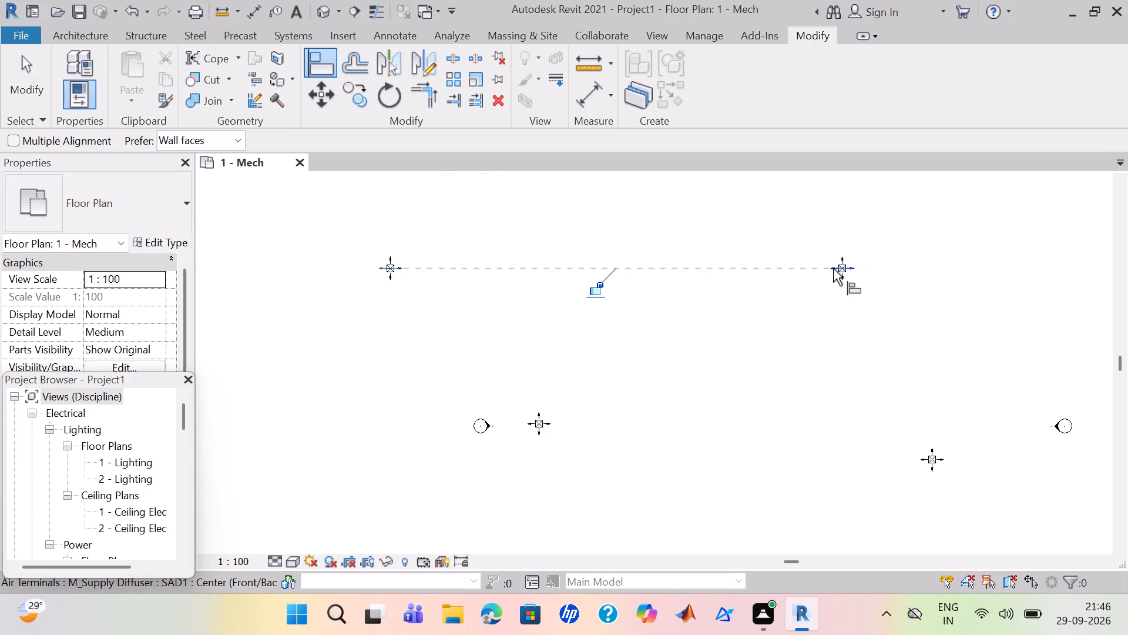
Align the two lower diffusers with the vertical centre lines of those above, and level the lower-right diffuser with the lower-left one.
left_click(388, 275)
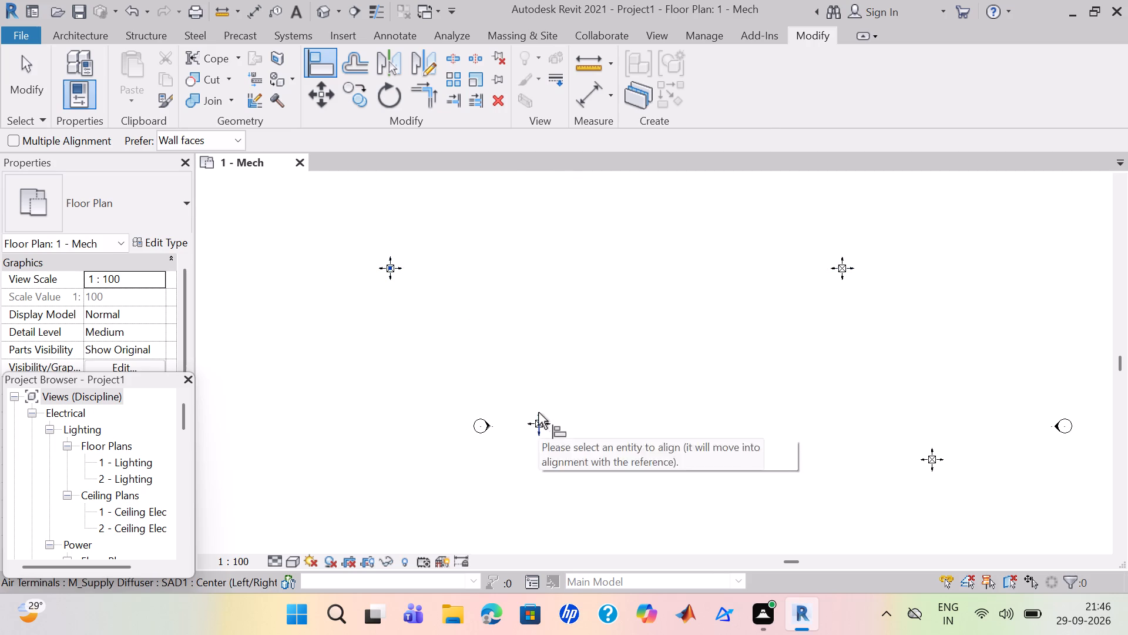
left_click(538, 412)
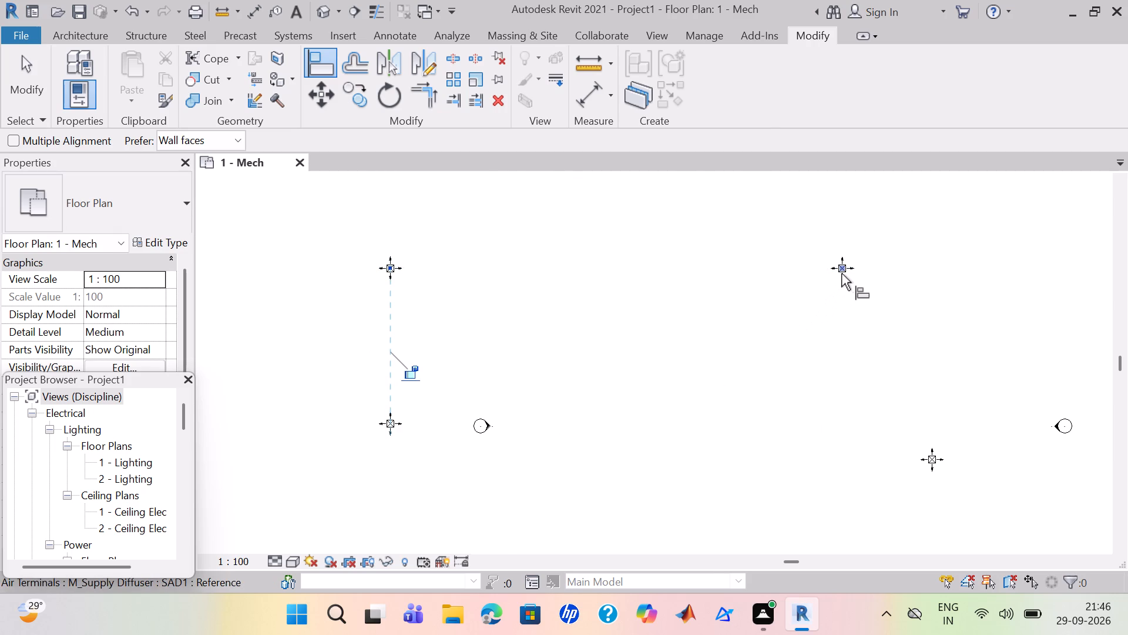
left_click(842, 278)
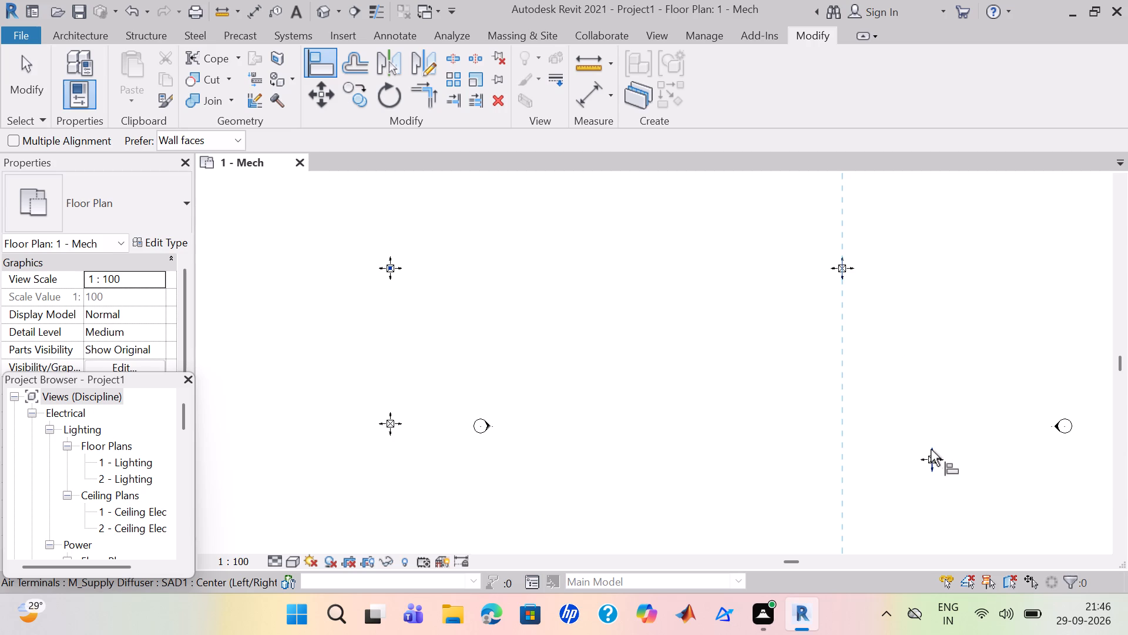
left_click(931, 449)
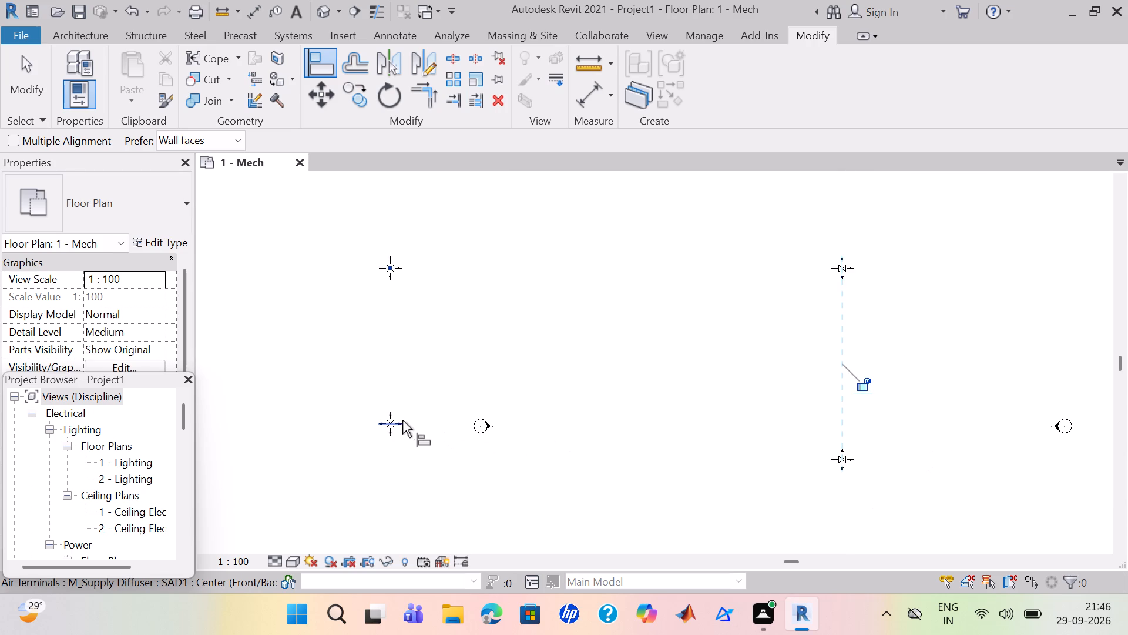
left_click(400, 423)
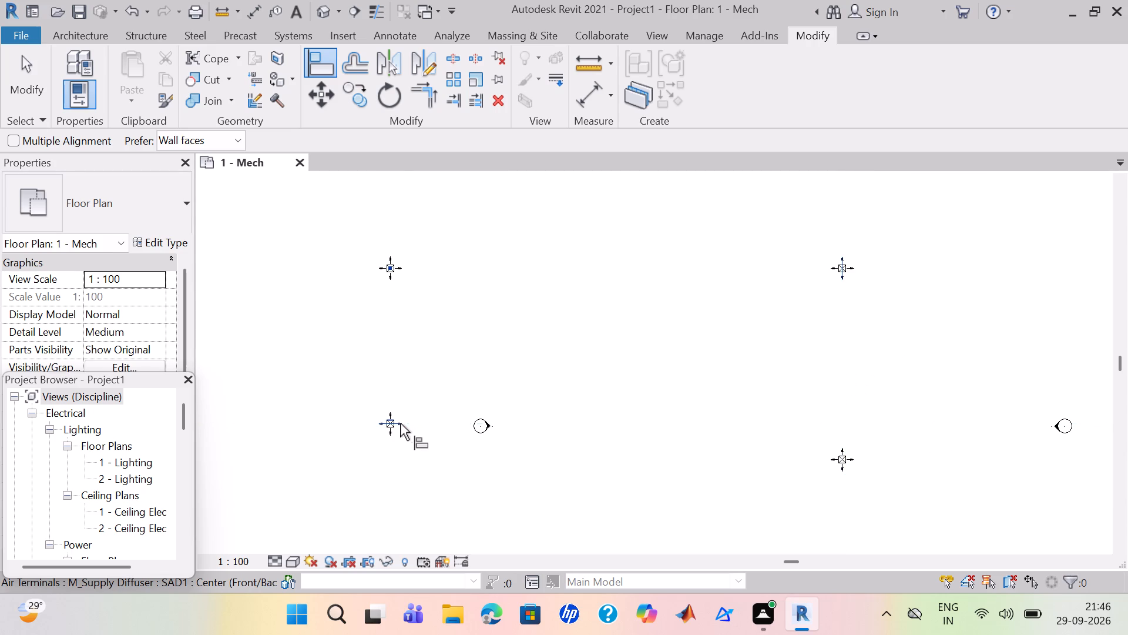
left_click(830, 460)
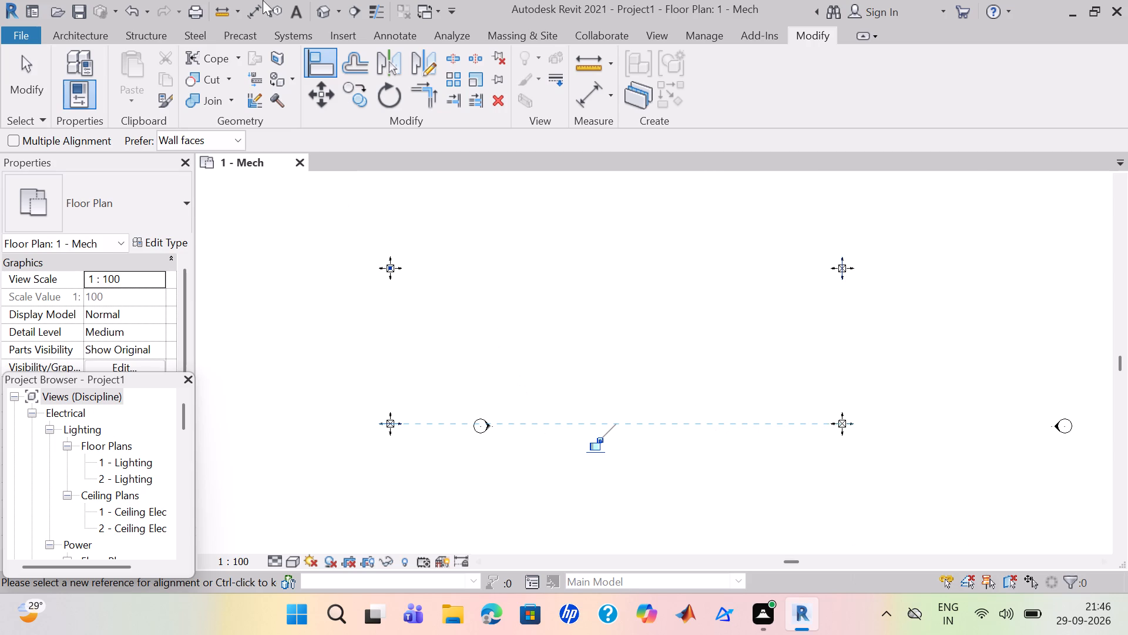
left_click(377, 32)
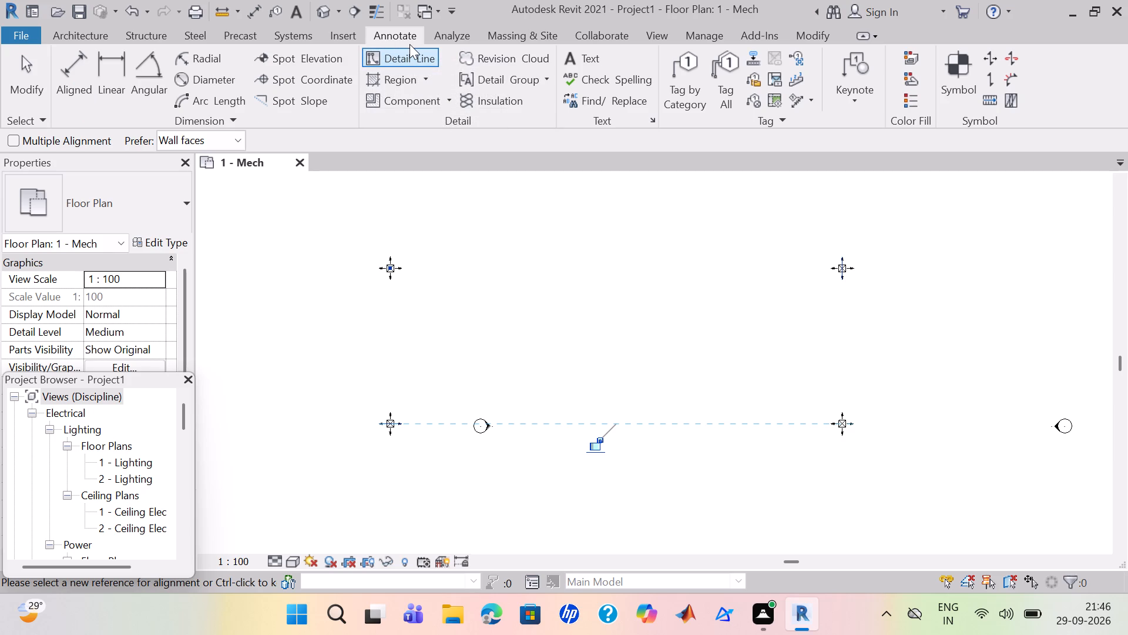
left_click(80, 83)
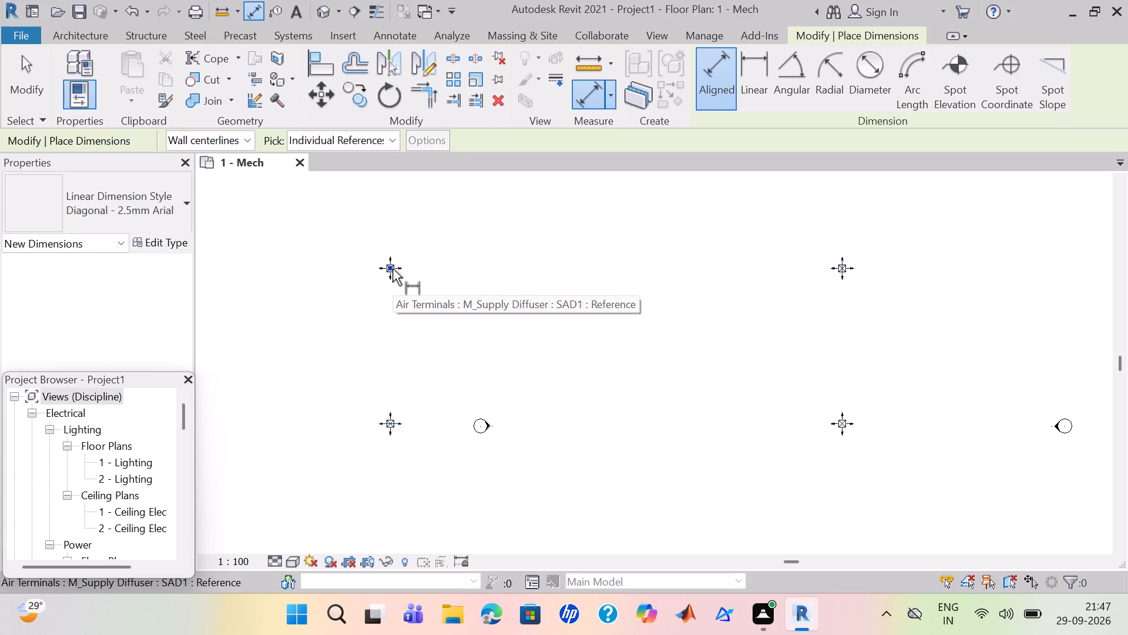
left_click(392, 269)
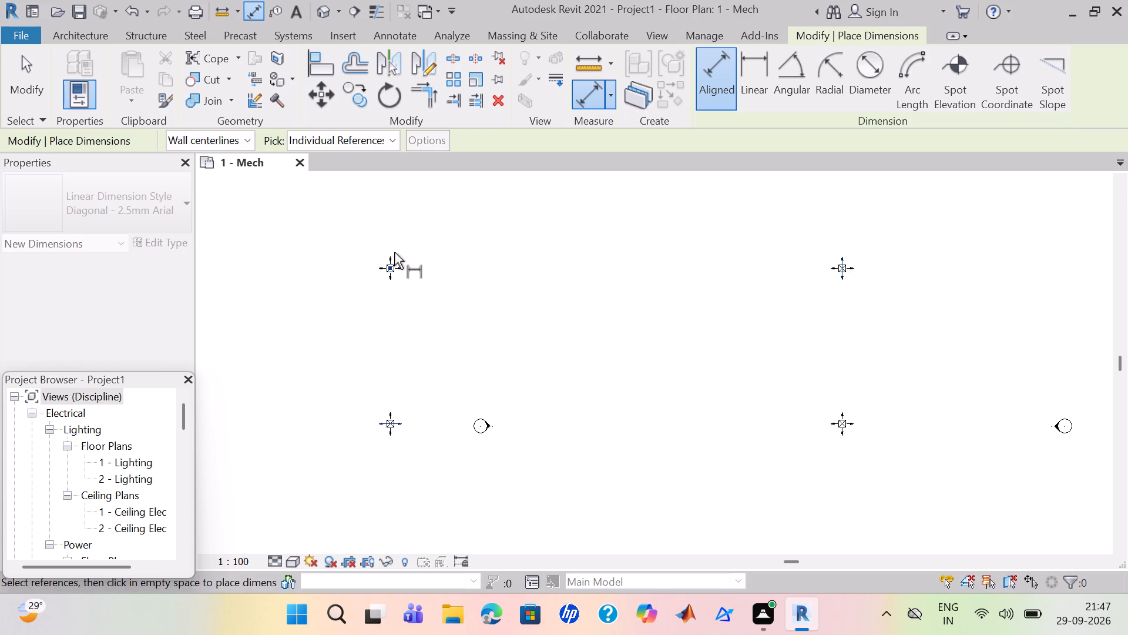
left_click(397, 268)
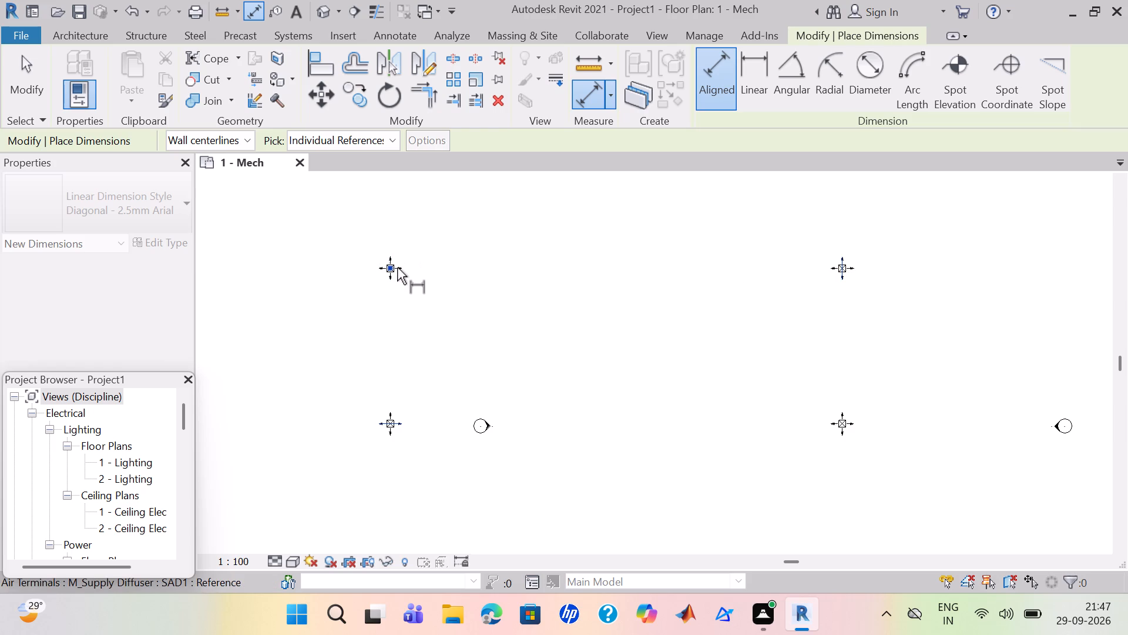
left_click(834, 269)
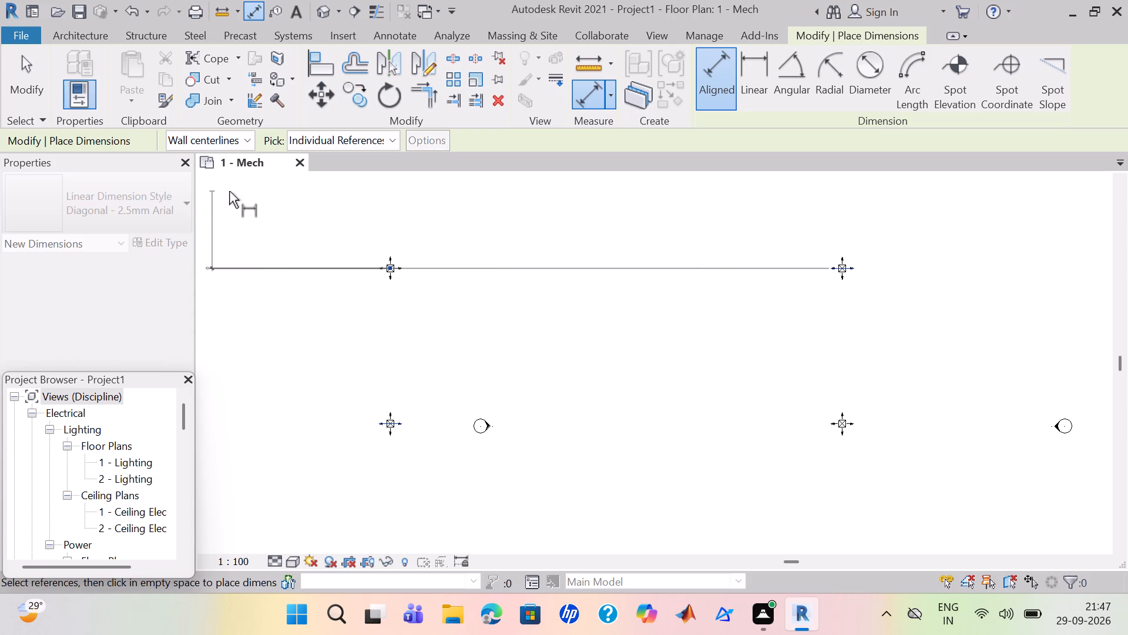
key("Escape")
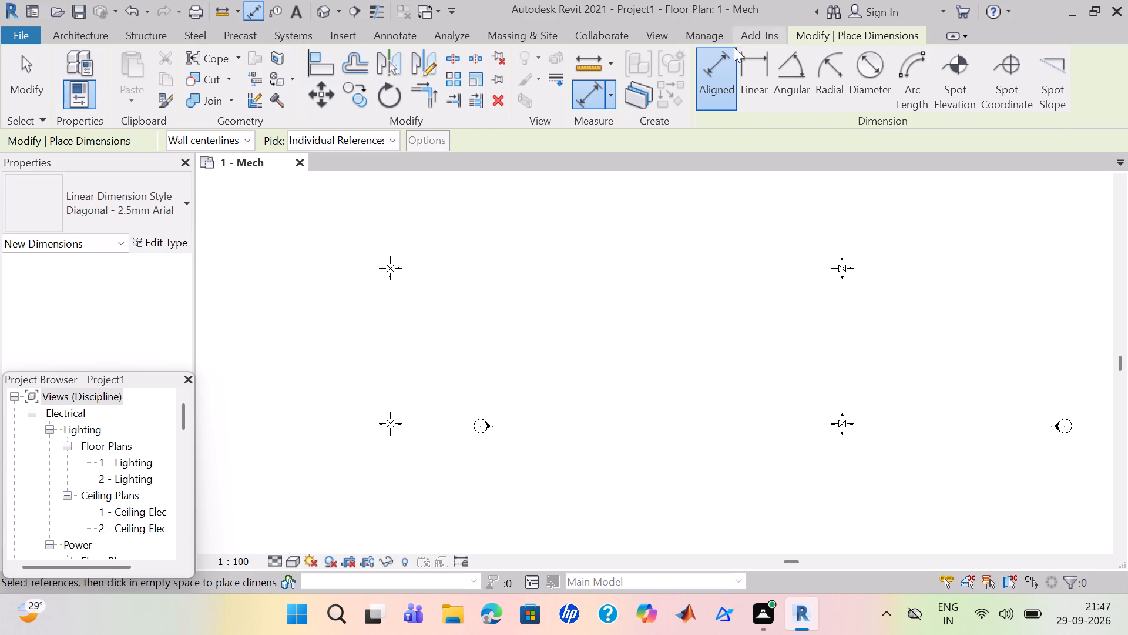
Place an aligned dimension string referencing the upper-left, upper-right and lower-left diffusers, with its dimension line just outside the left column.
left_click(407, 38)
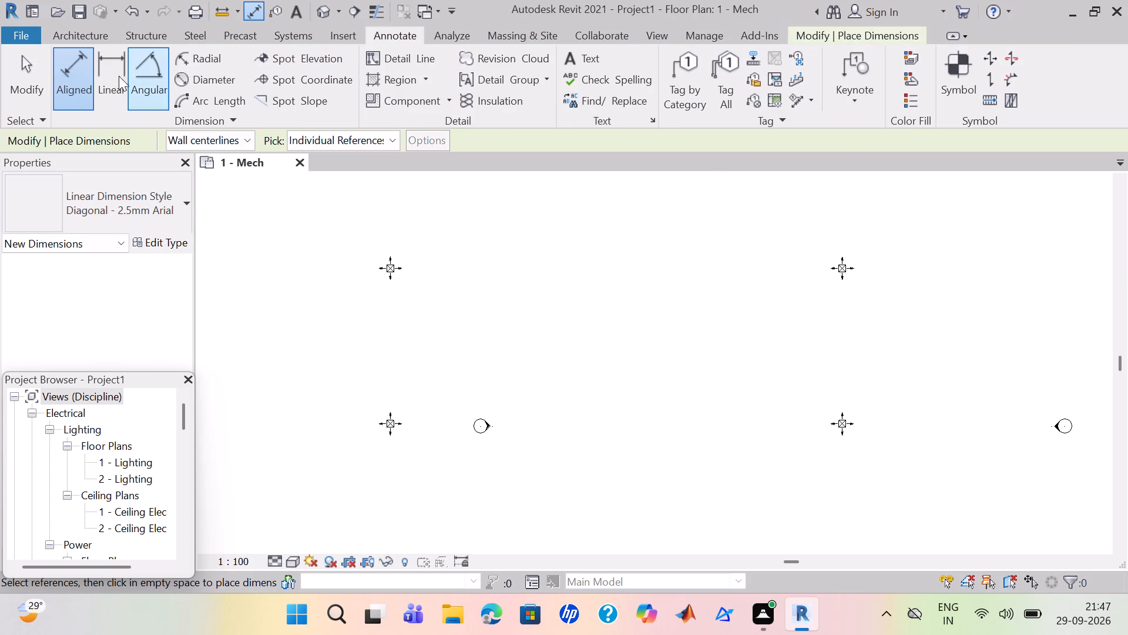
left_click(78, 96)
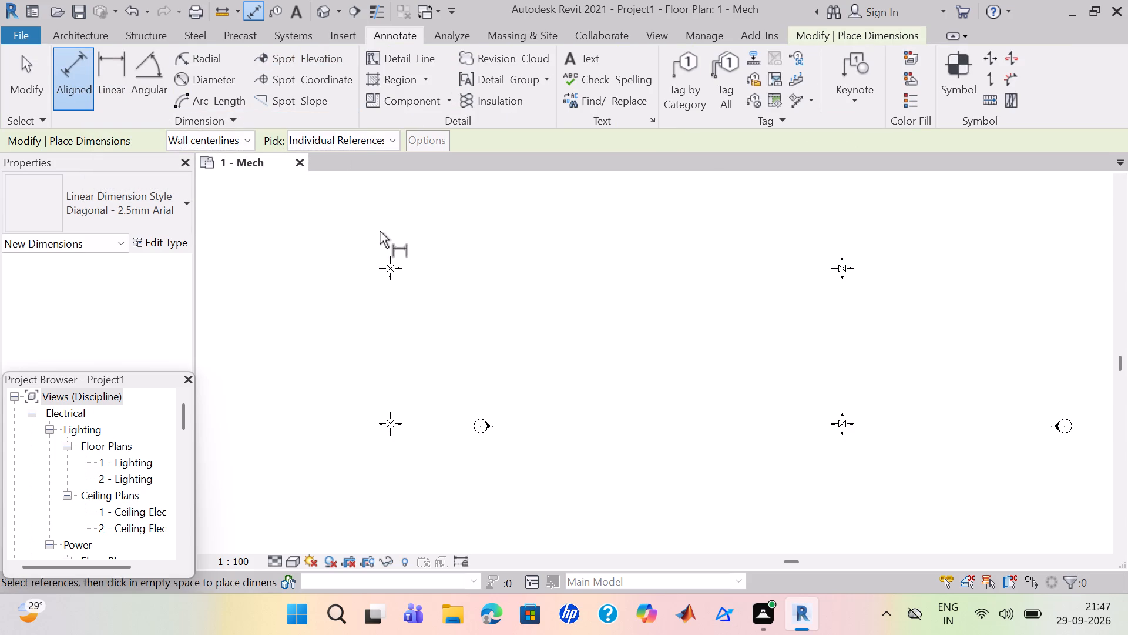
scroll(399, 270, "up", 4)
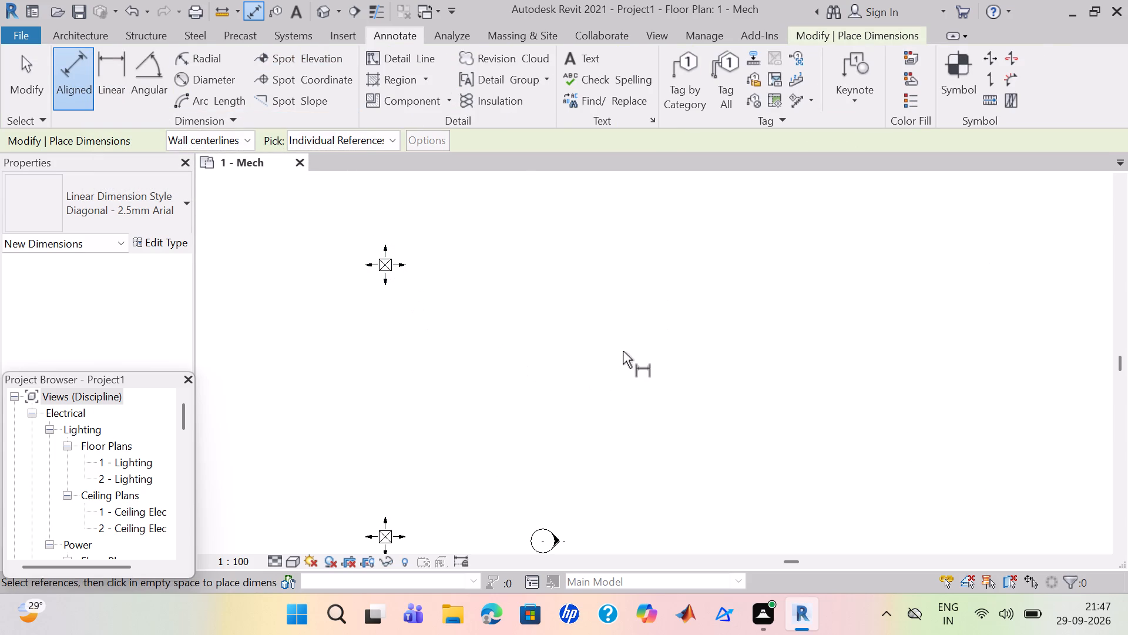
middle_click_drag(623, 351, 479, 333)
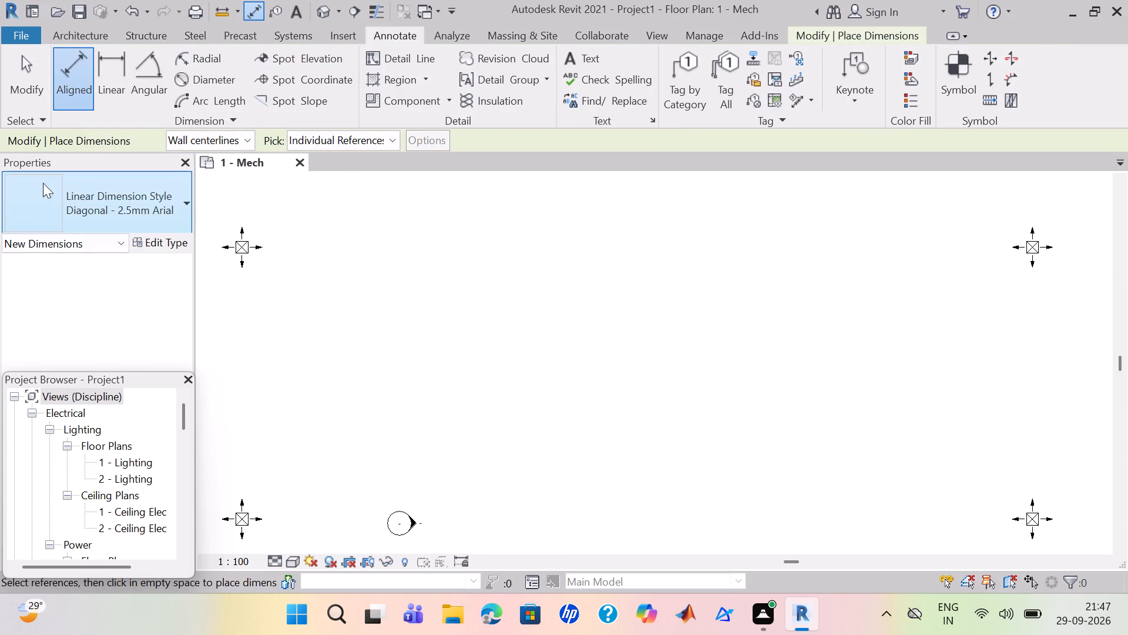
left_click(258, 246)
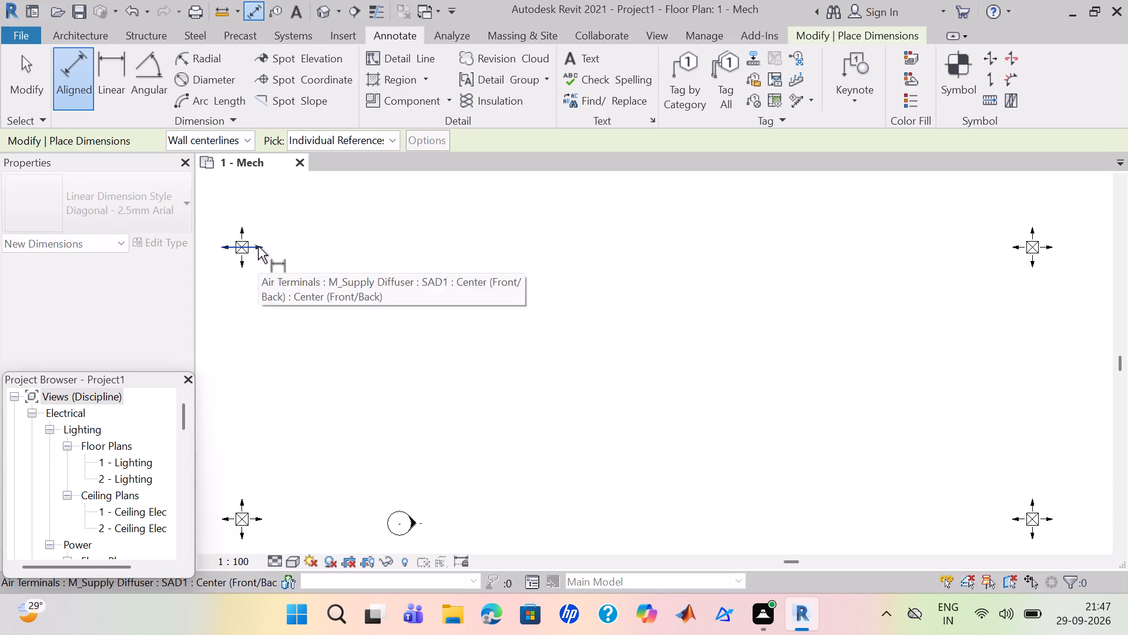
left_click(1012, 248)
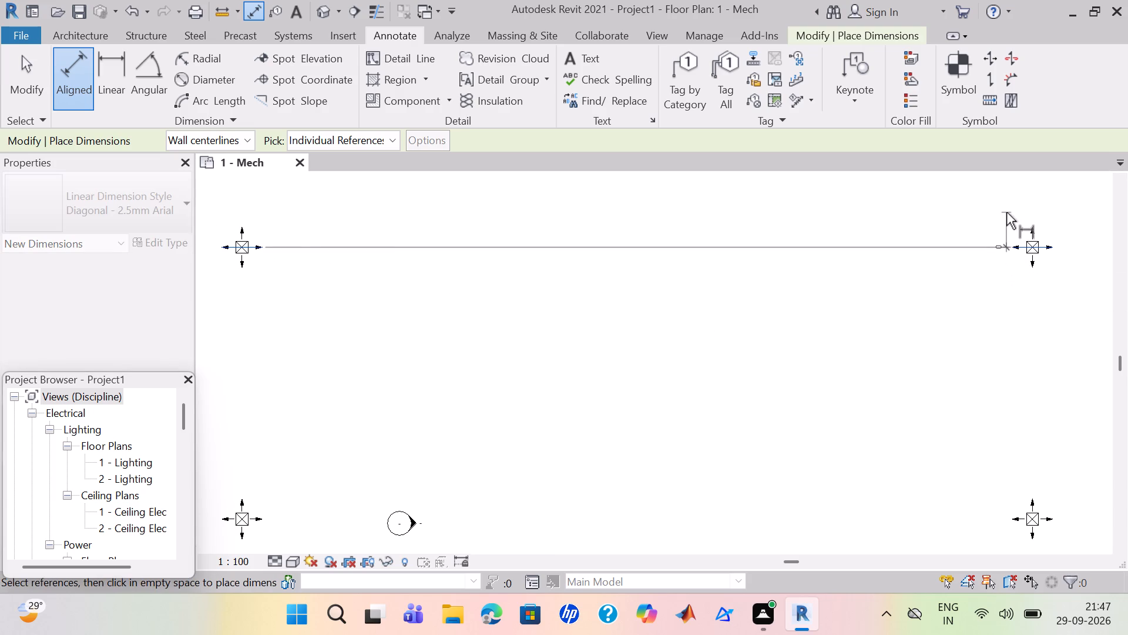
double_click(1012, 245)
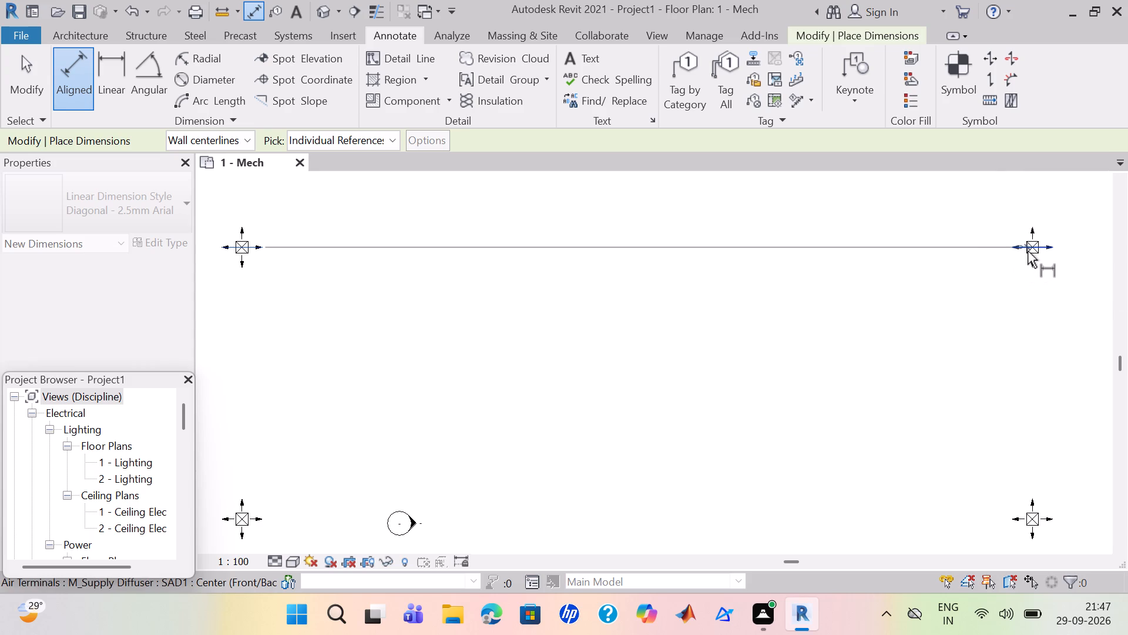
left_click(1035, 246)
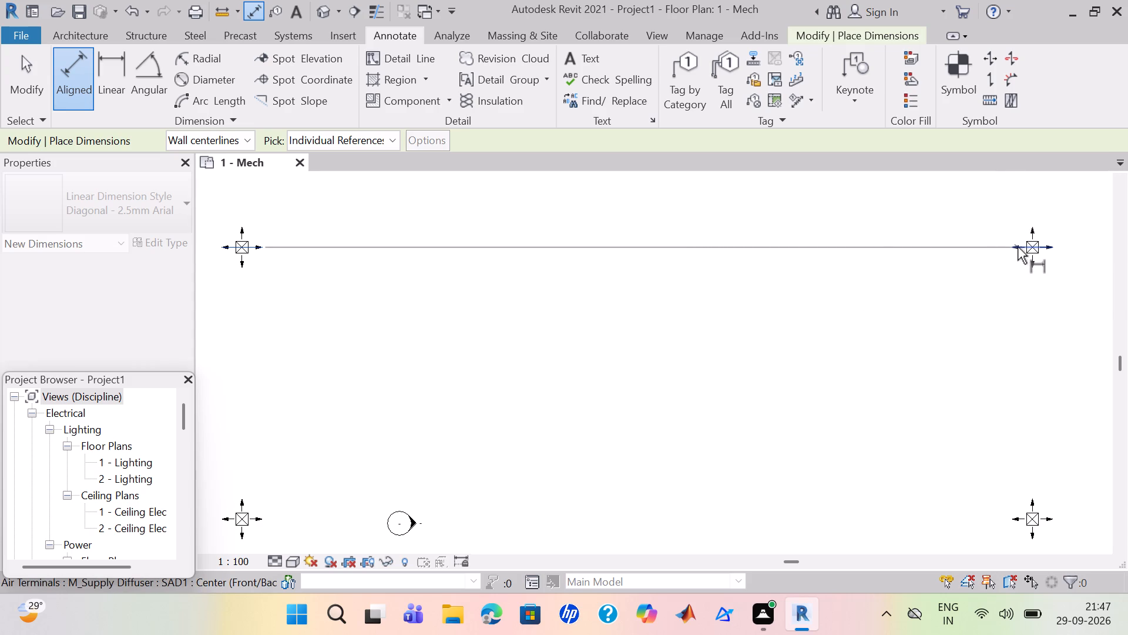
left_click(1018, 247)
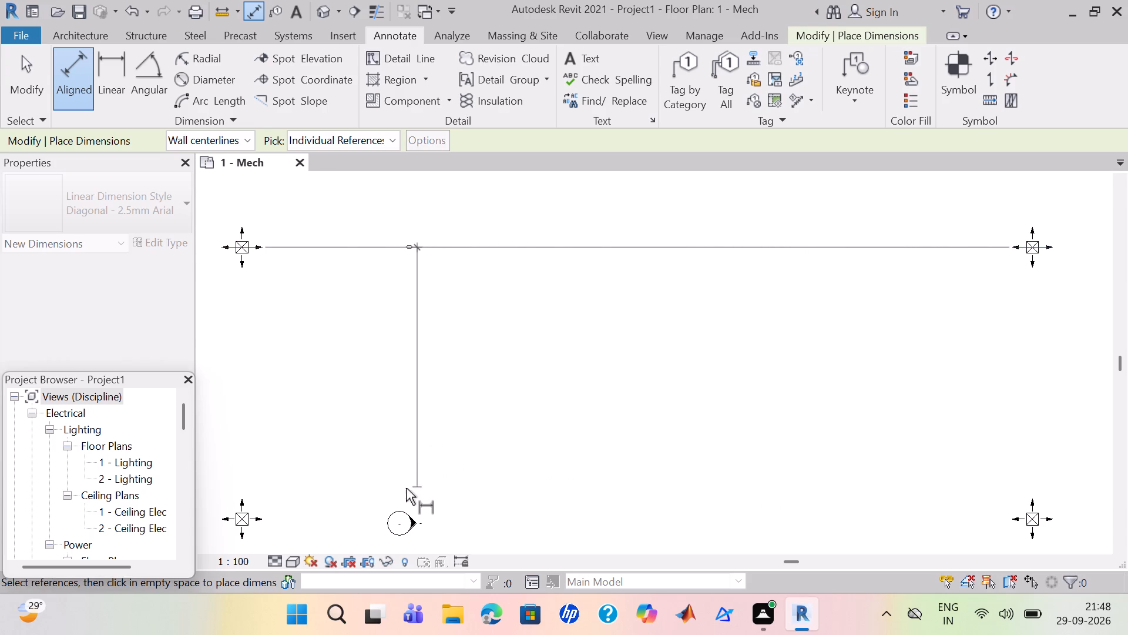
left_click(246, 515)
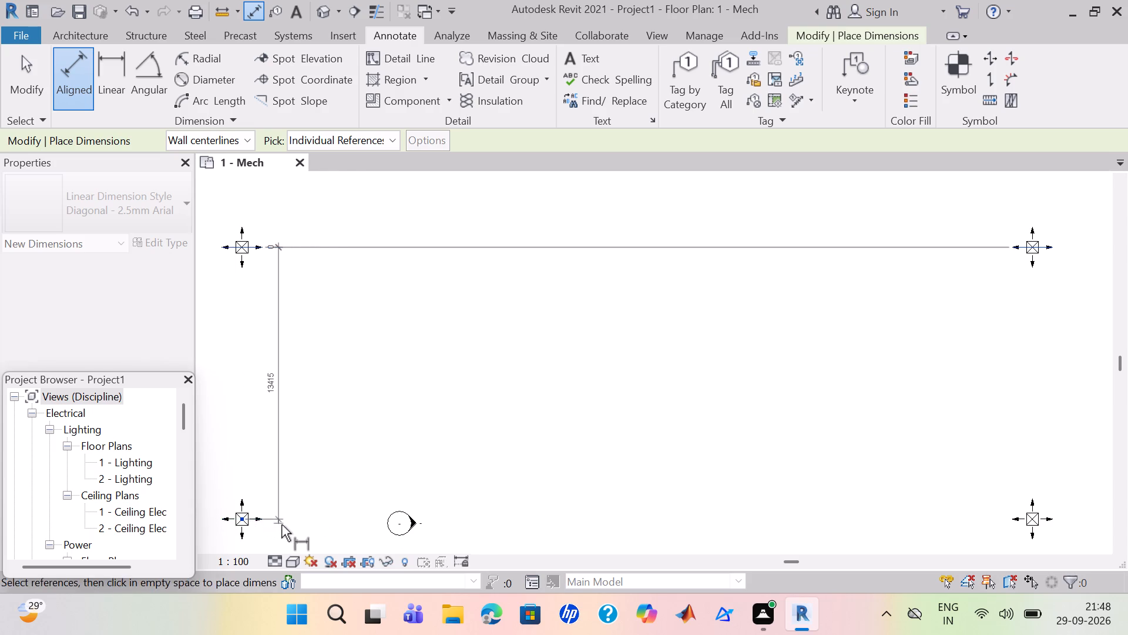
left_click(211, 523)
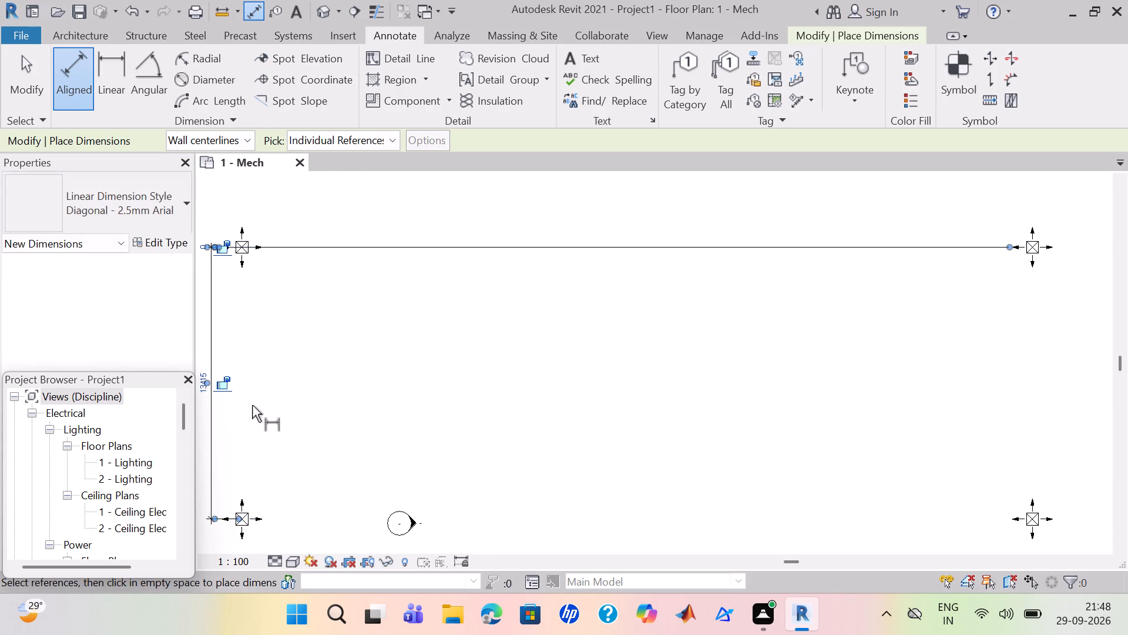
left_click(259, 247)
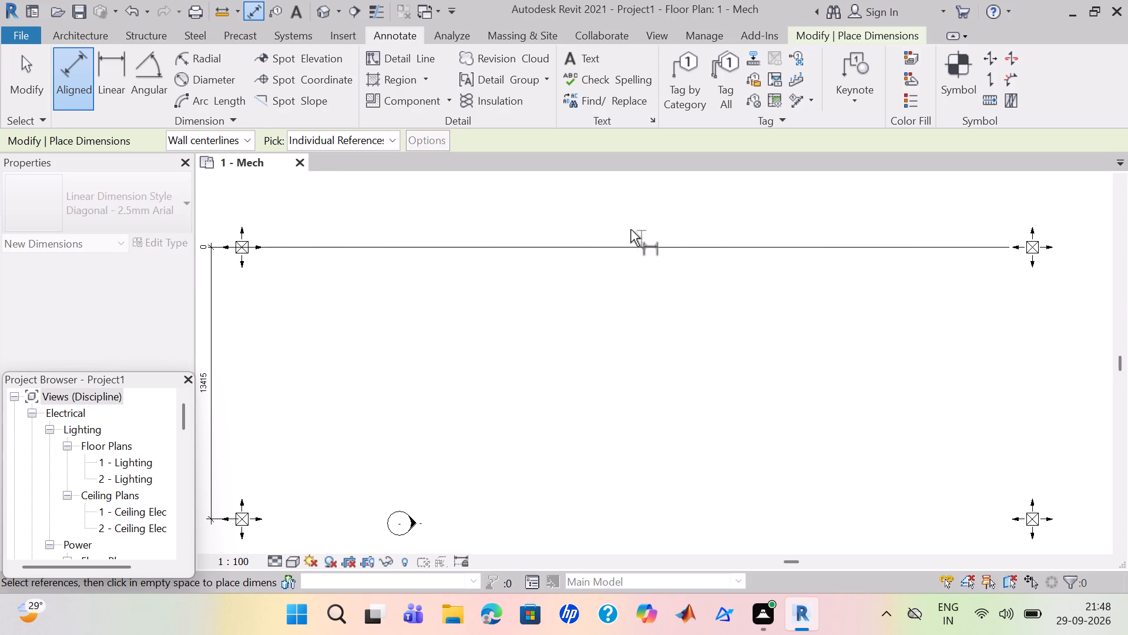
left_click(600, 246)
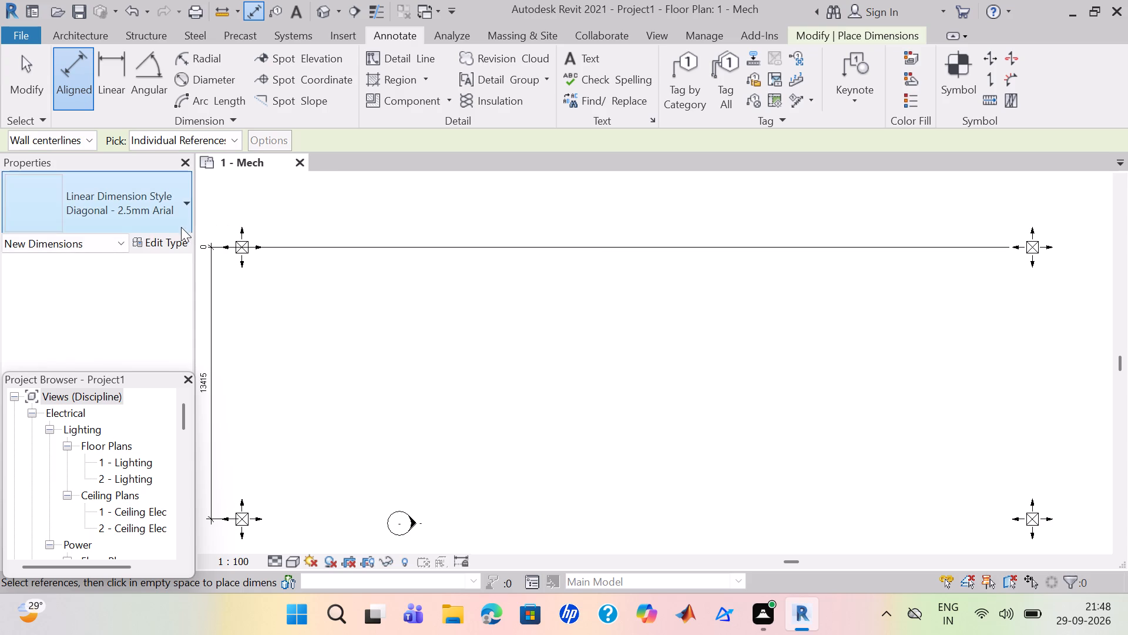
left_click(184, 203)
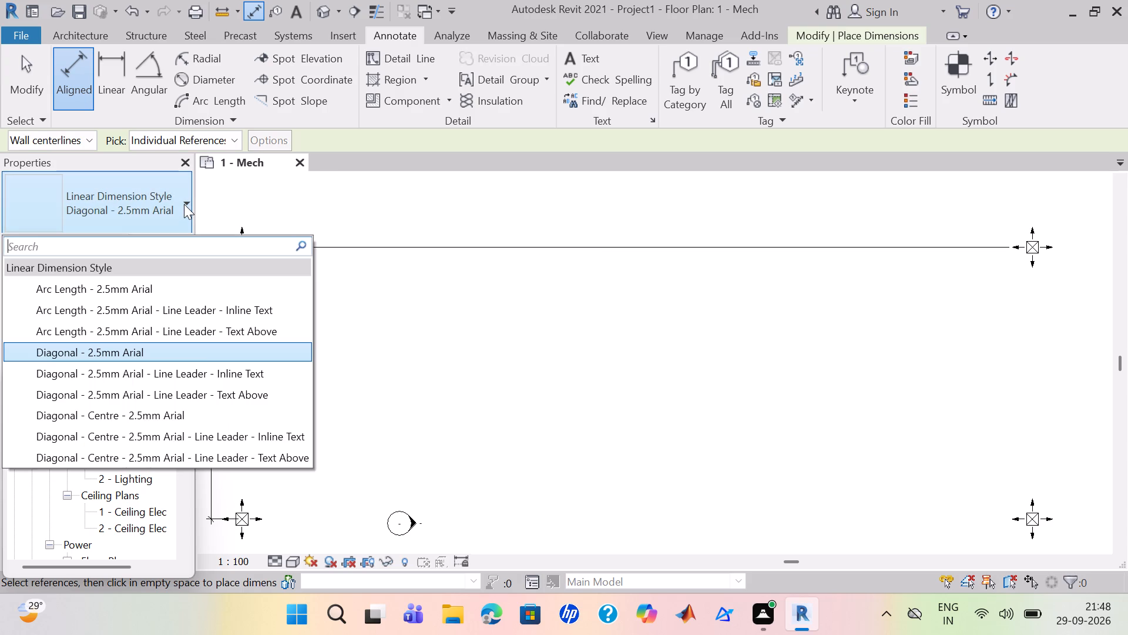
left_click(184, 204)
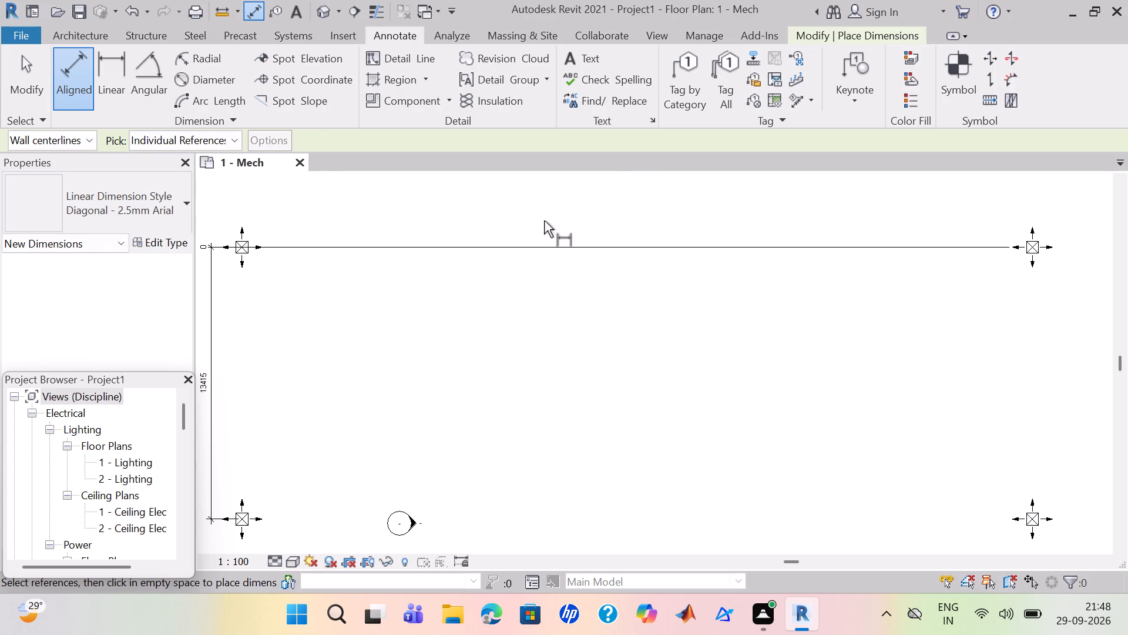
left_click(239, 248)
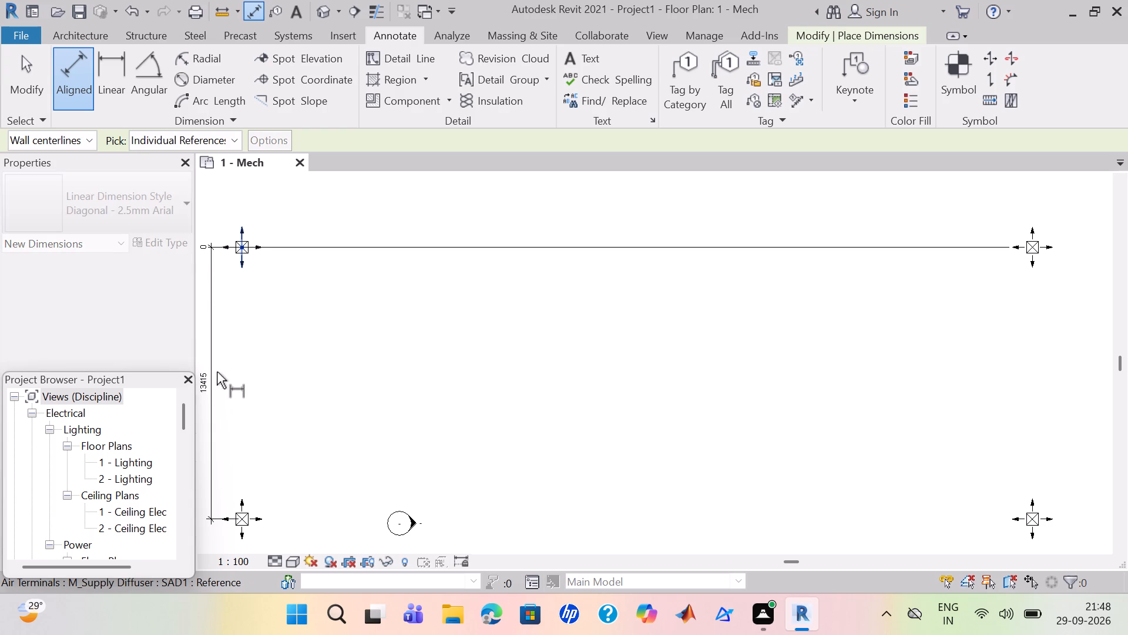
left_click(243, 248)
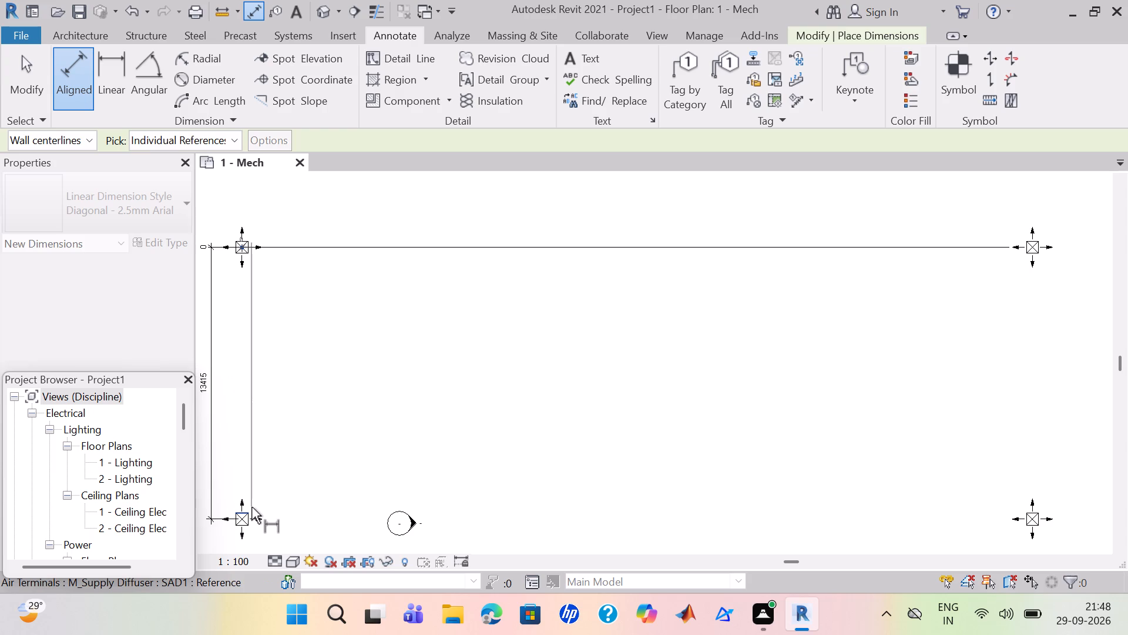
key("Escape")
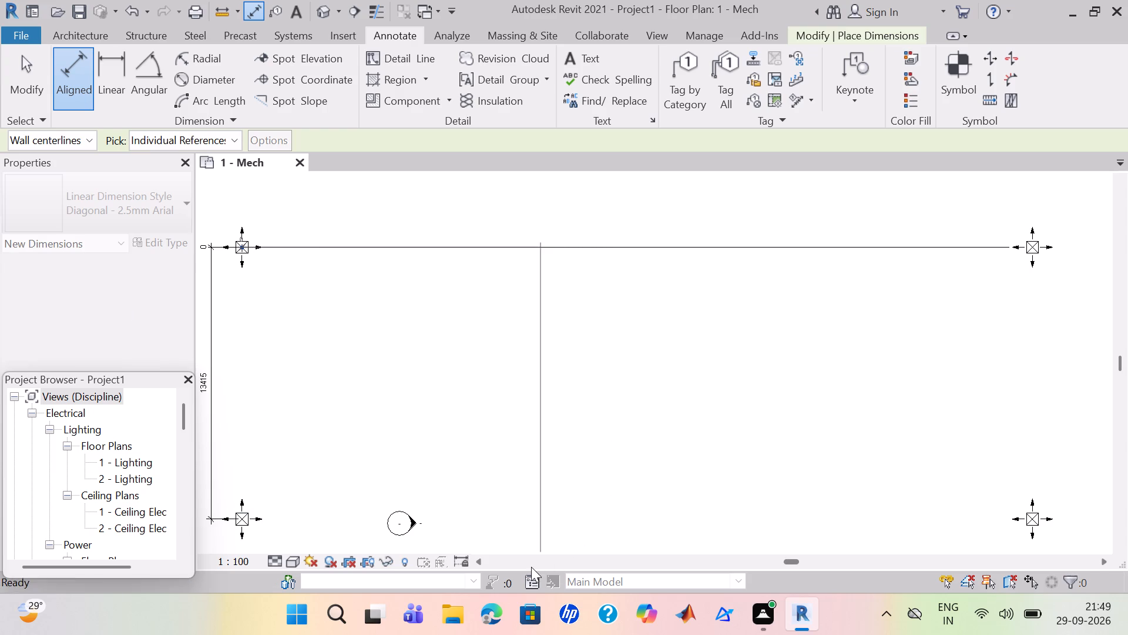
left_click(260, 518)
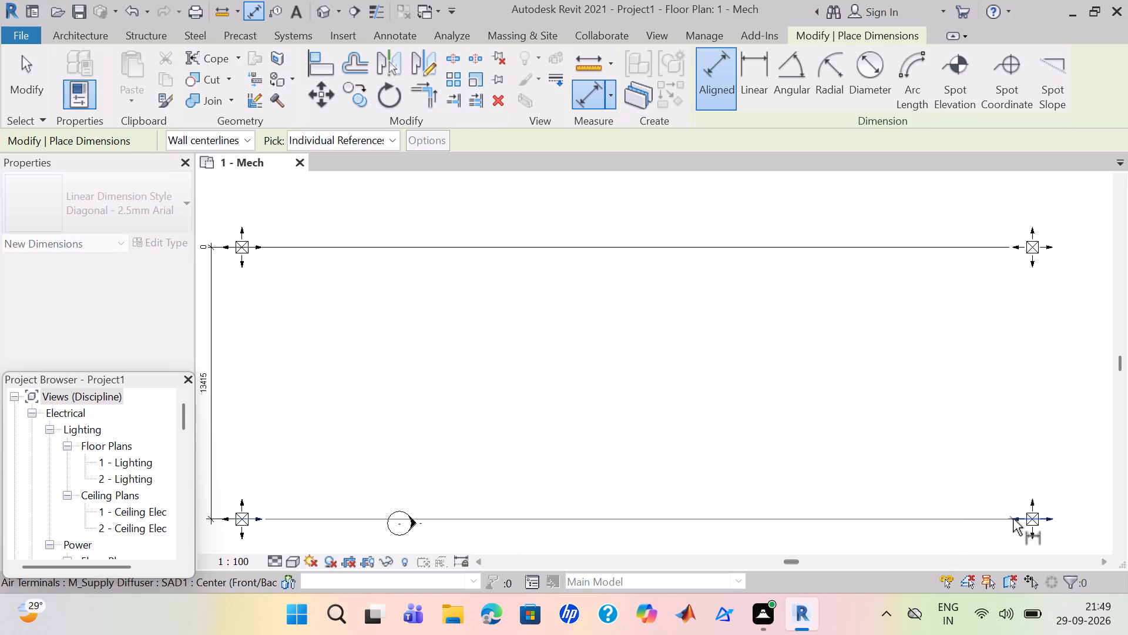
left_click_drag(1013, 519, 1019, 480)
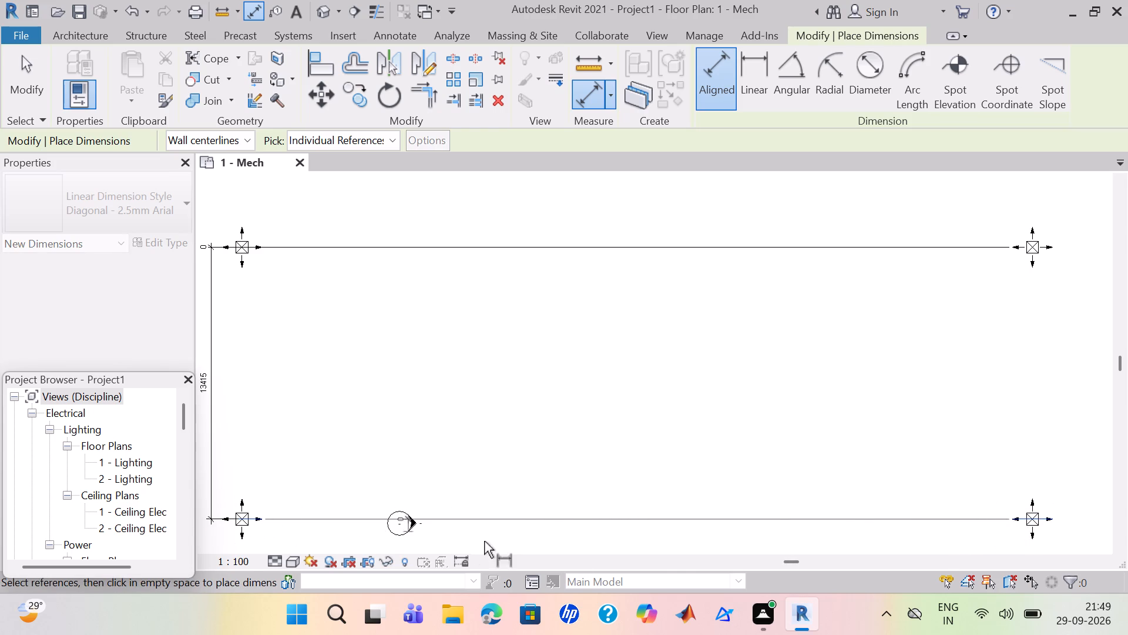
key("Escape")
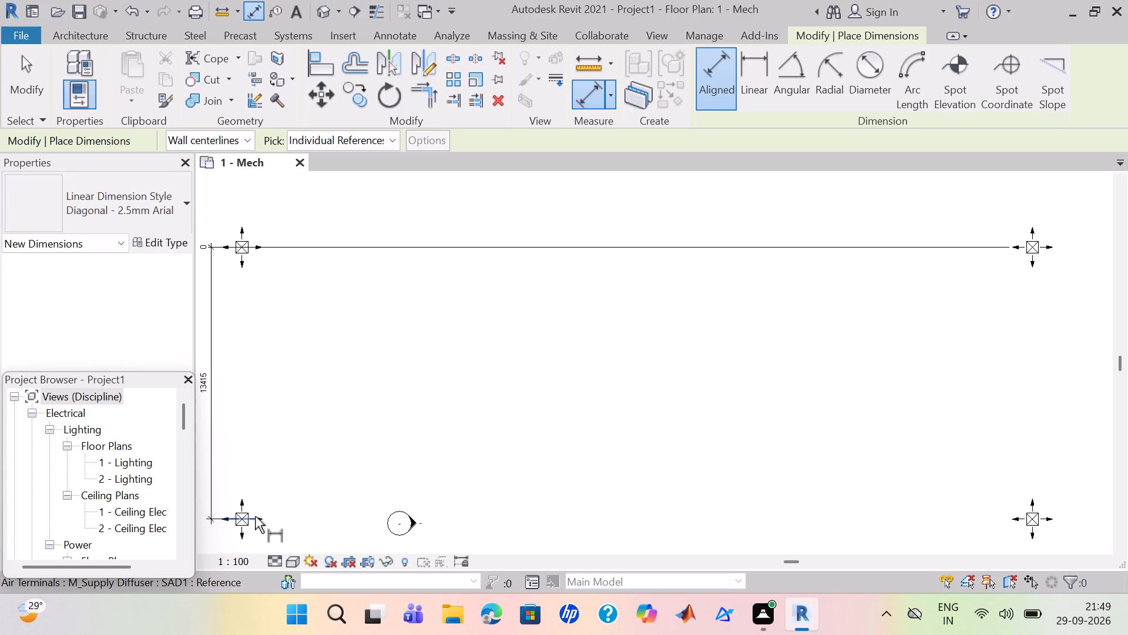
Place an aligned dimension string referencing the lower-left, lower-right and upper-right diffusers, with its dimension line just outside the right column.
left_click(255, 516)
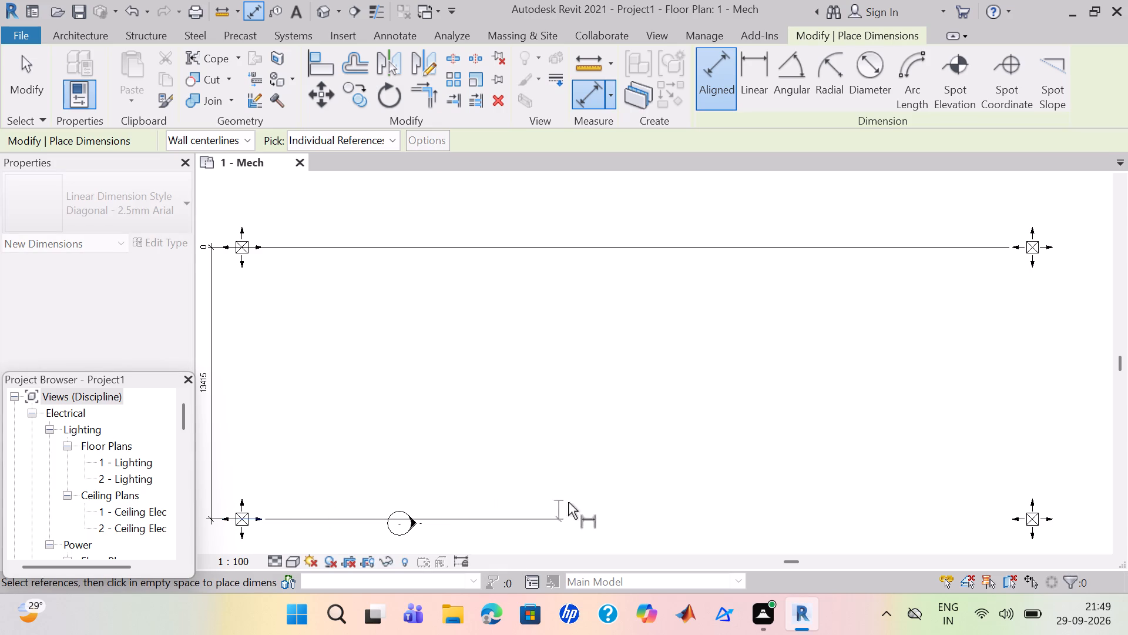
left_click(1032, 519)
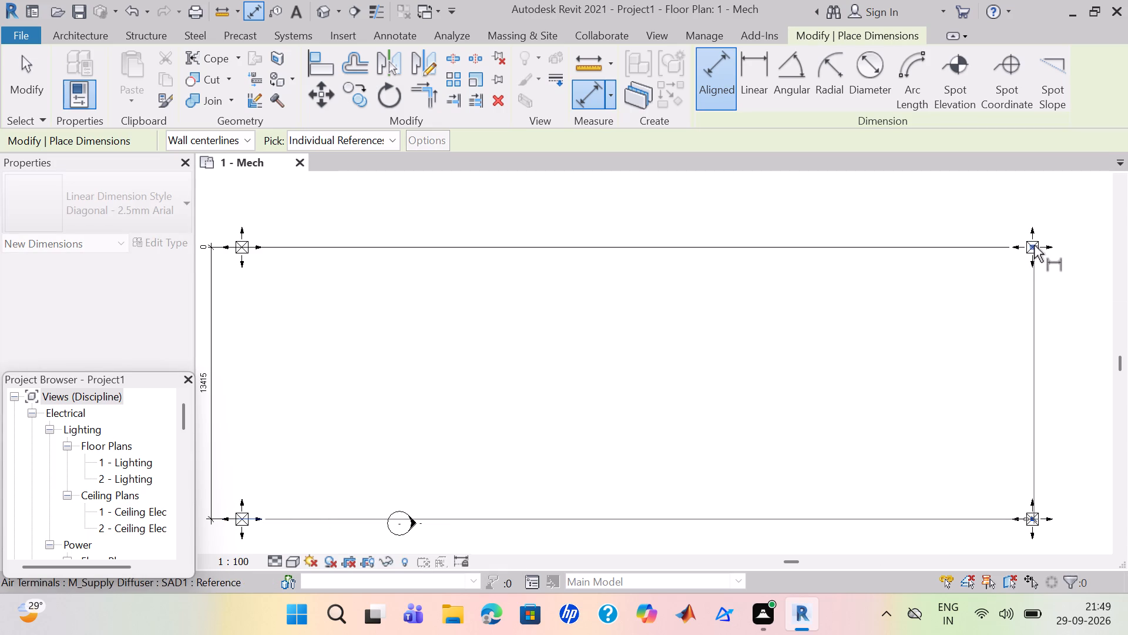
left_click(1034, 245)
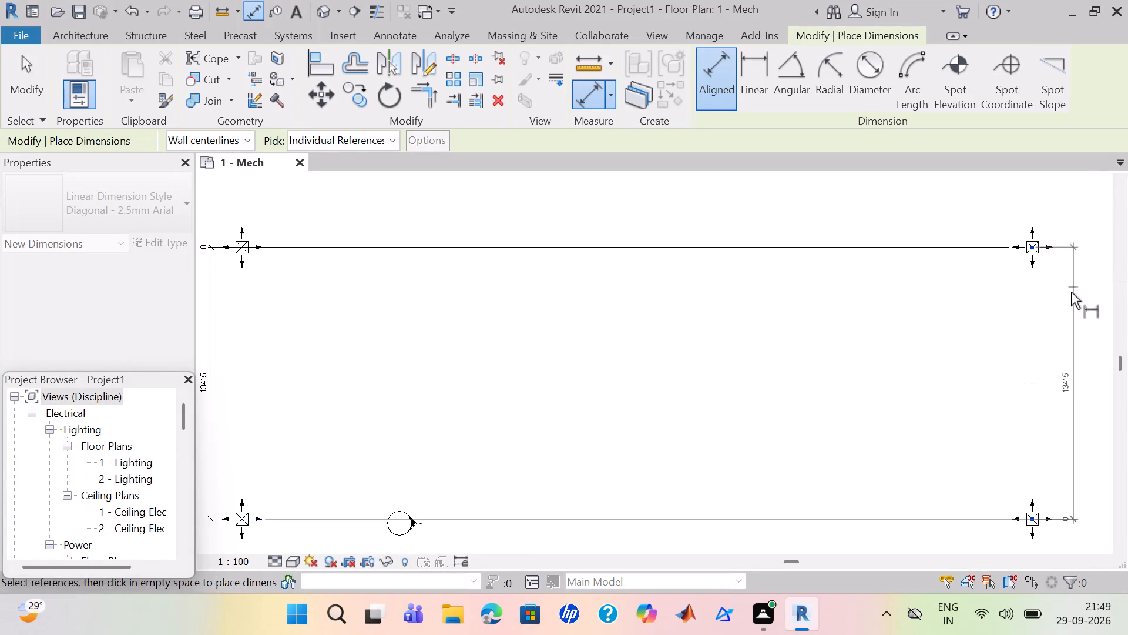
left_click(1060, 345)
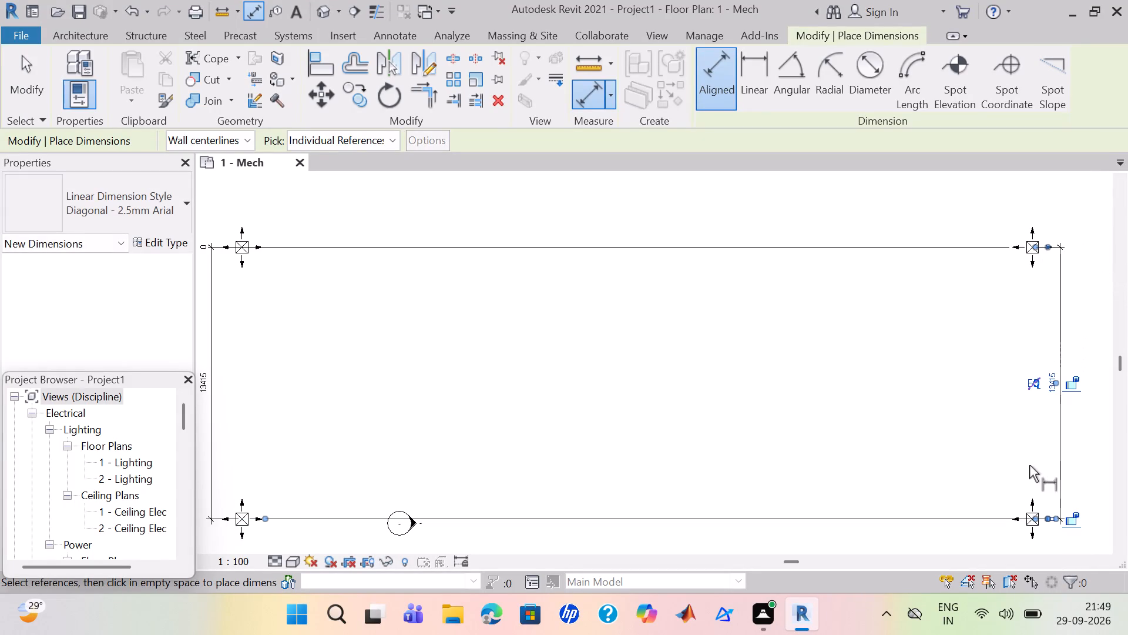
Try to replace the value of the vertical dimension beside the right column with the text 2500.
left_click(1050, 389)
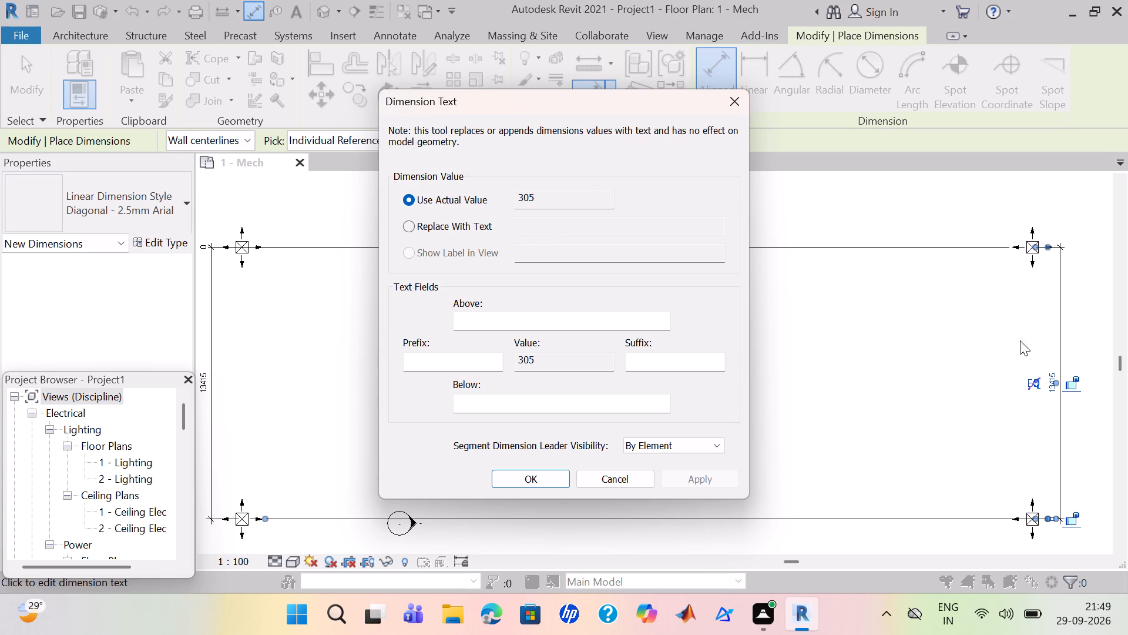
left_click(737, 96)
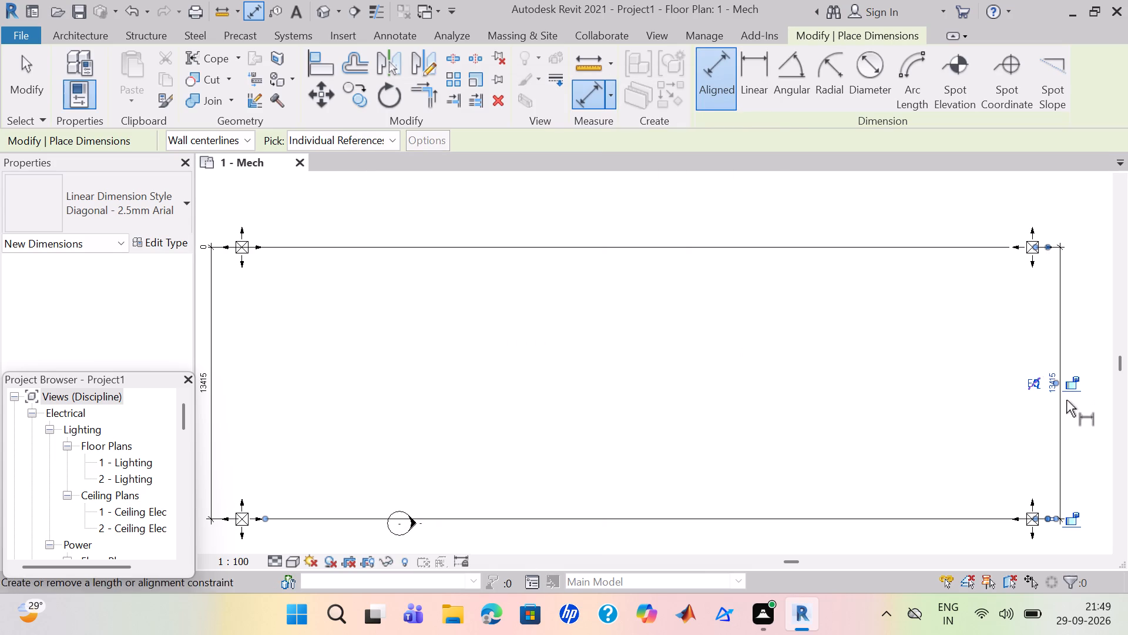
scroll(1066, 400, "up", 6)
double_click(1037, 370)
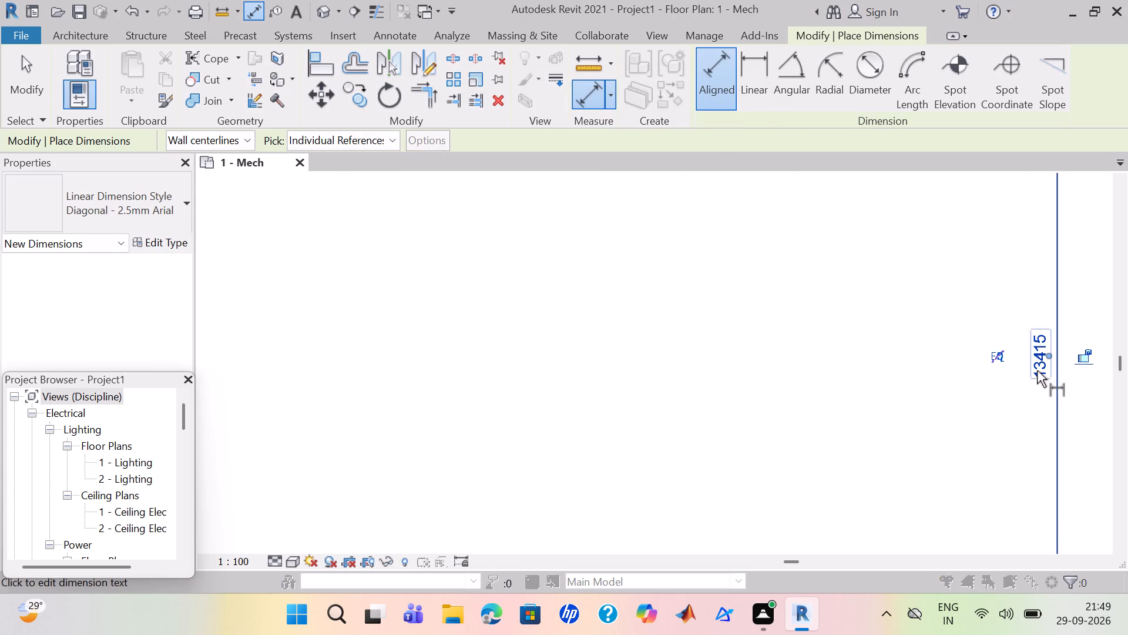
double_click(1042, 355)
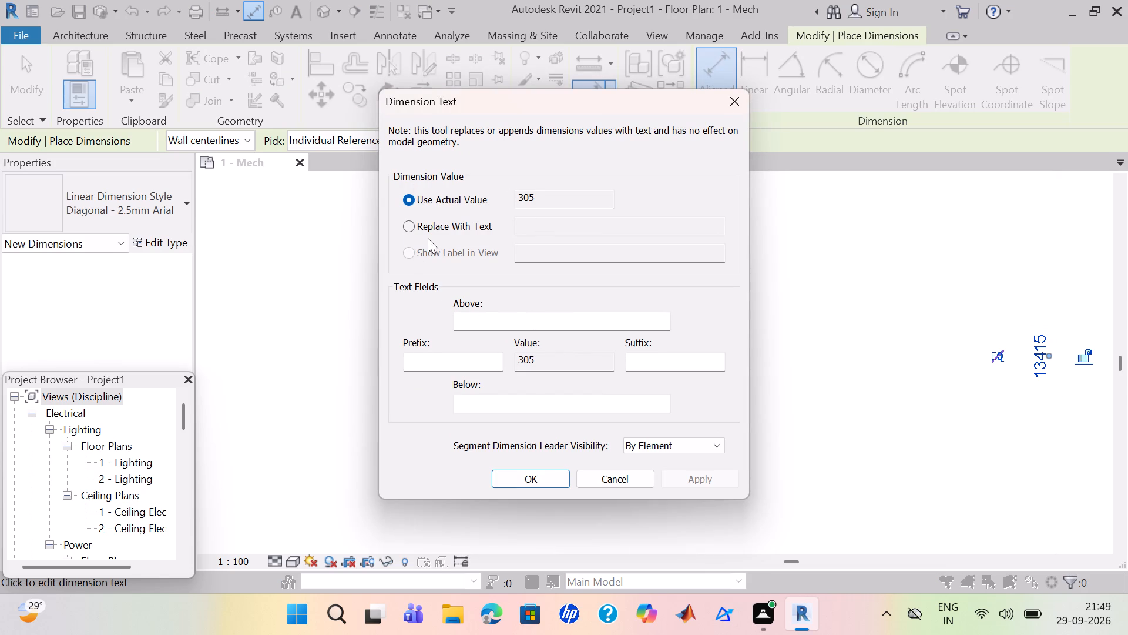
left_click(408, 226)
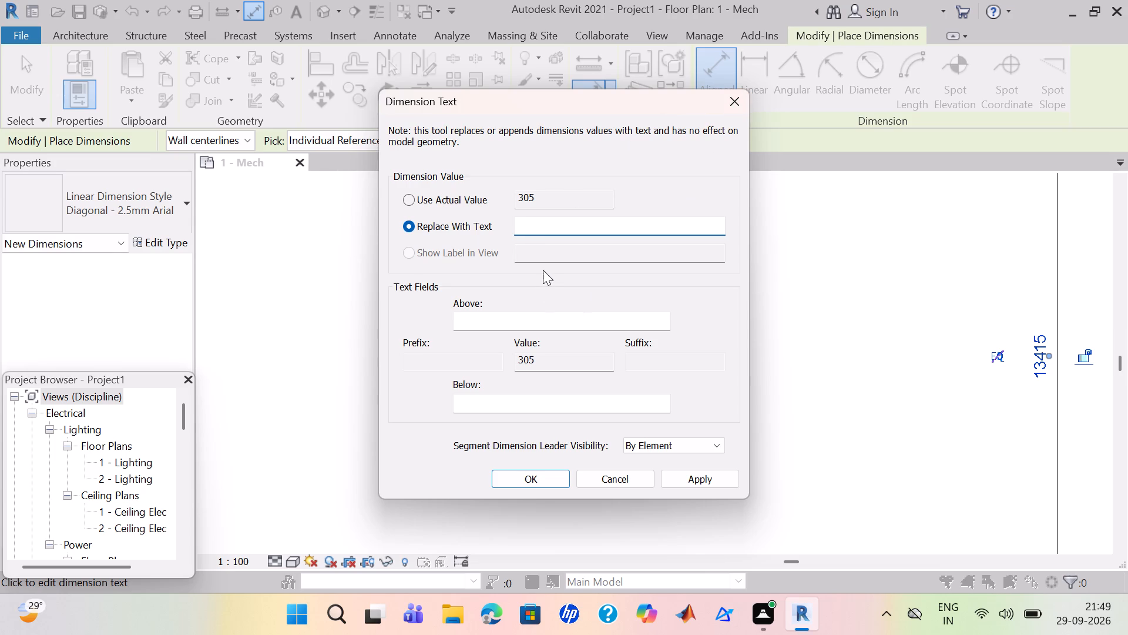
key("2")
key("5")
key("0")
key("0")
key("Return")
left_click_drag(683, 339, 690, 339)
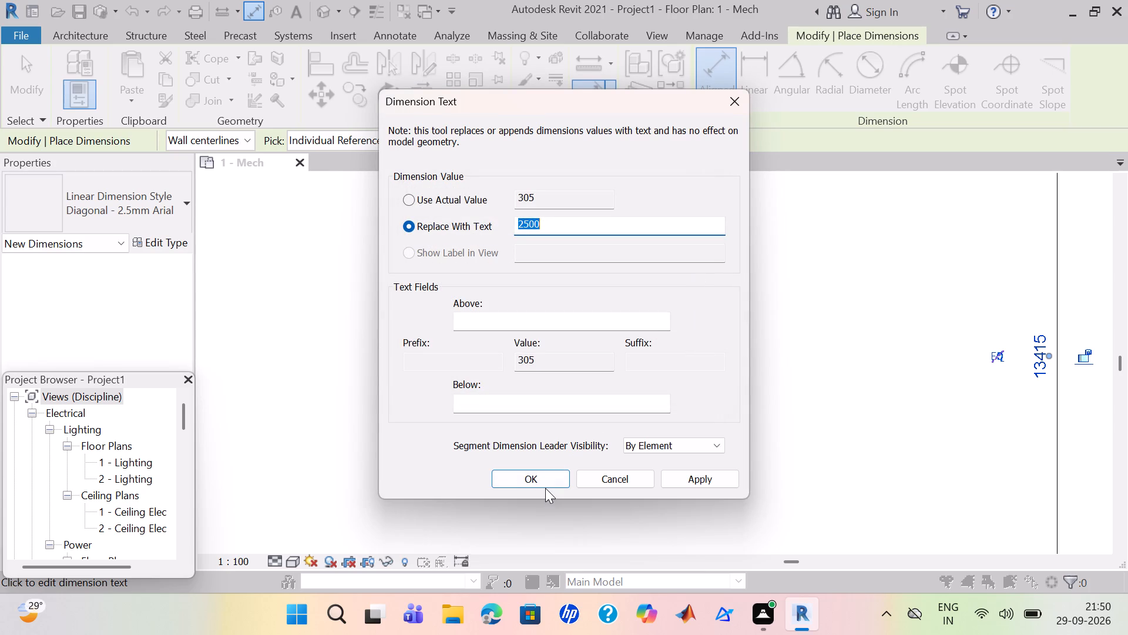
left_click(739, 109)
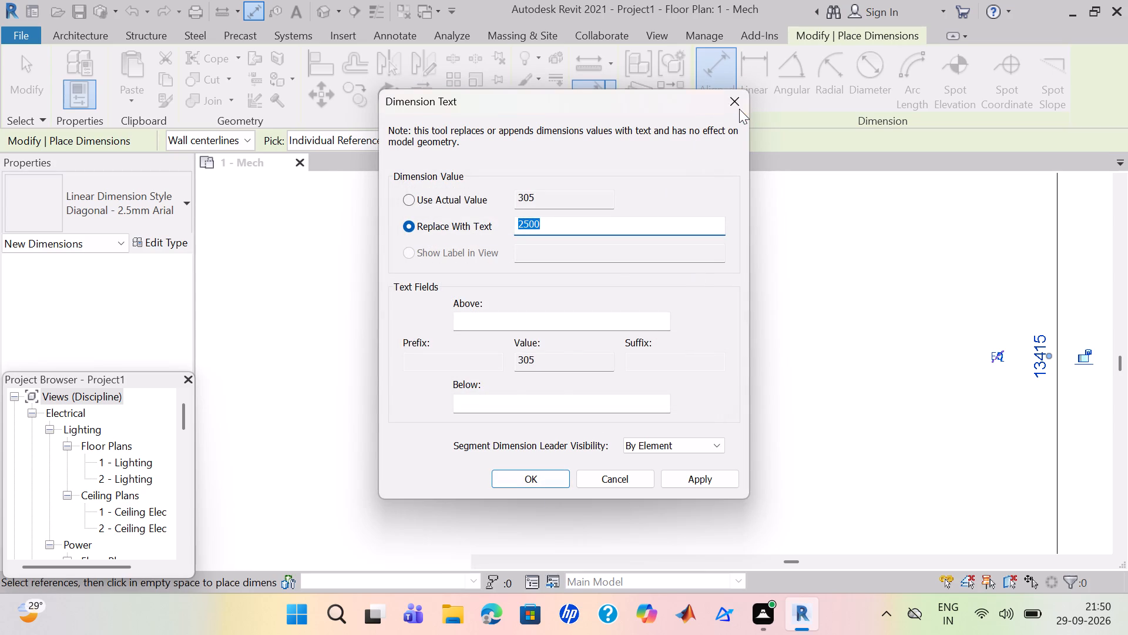
End dimensioning and undo the two vertical dimension strings beside the right and left diffuser columns.
scroll(660, 393, "down", 6)
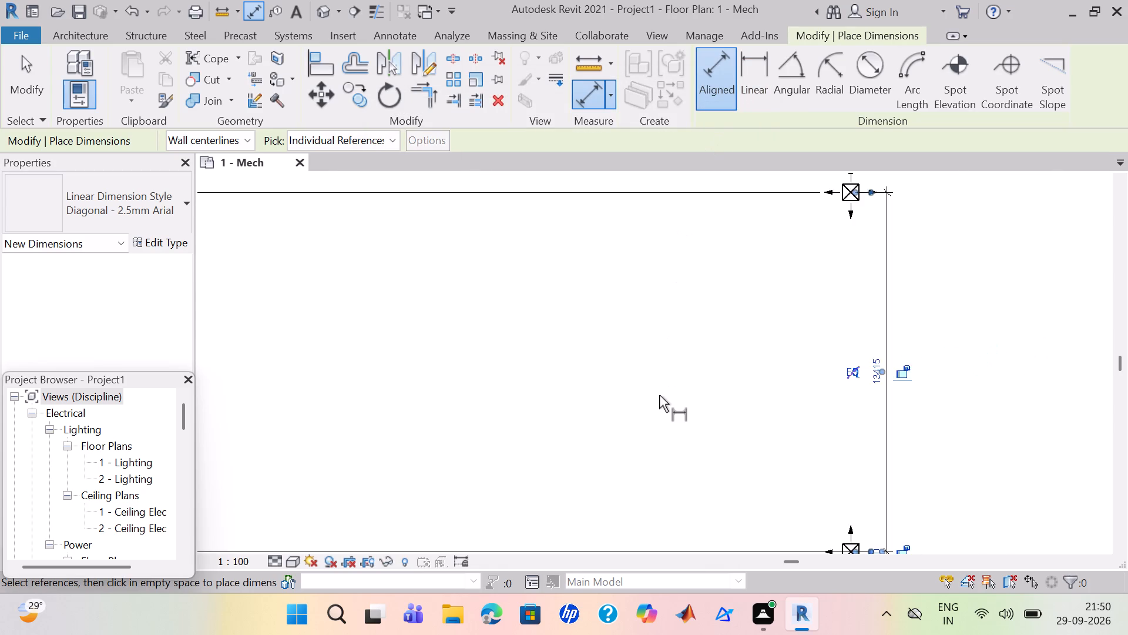
scroll(659, 395, "down", 2)
scroll(736, 375, "down", 1)
middle_click_drag(632, 379, 633, 379)
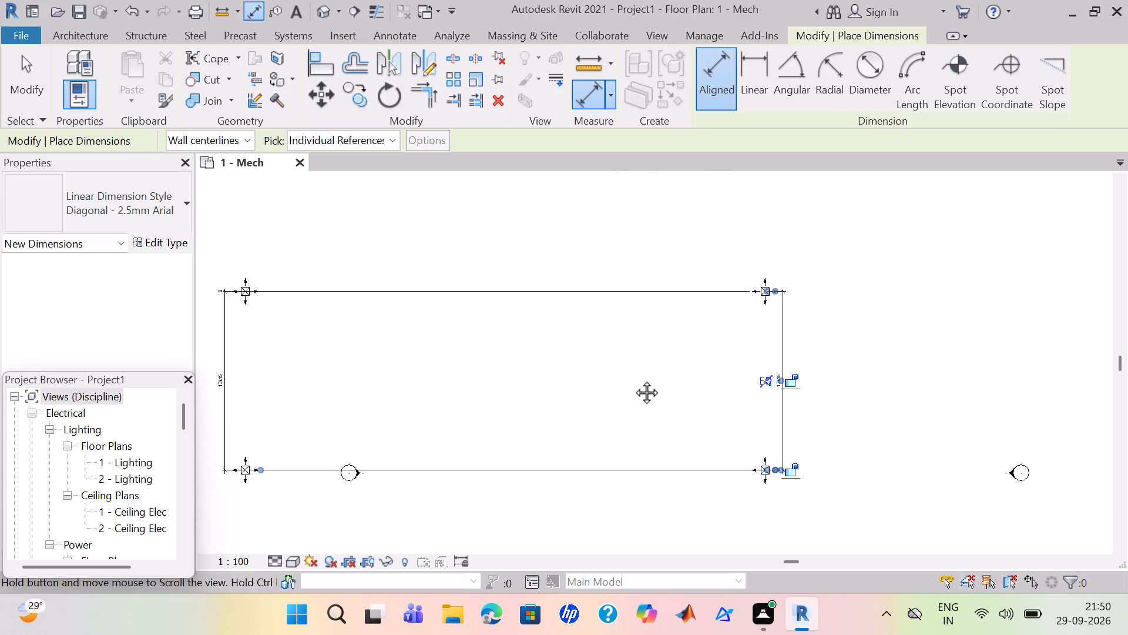
middle_click_drag(633, 379, 686, 340)
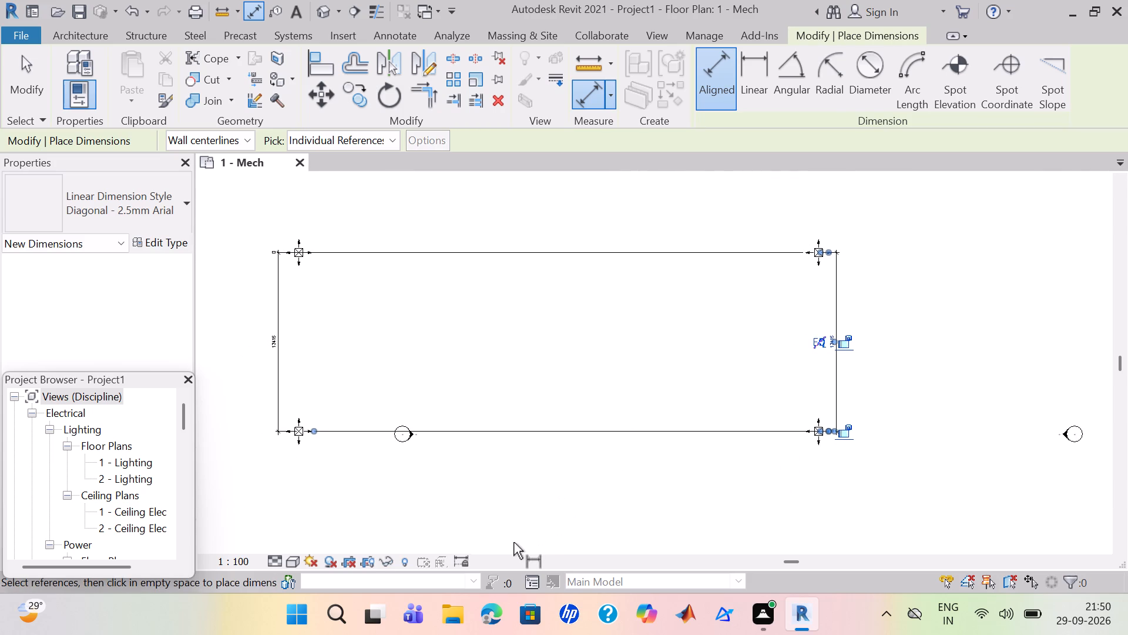
key("Escape")
key("Escape")
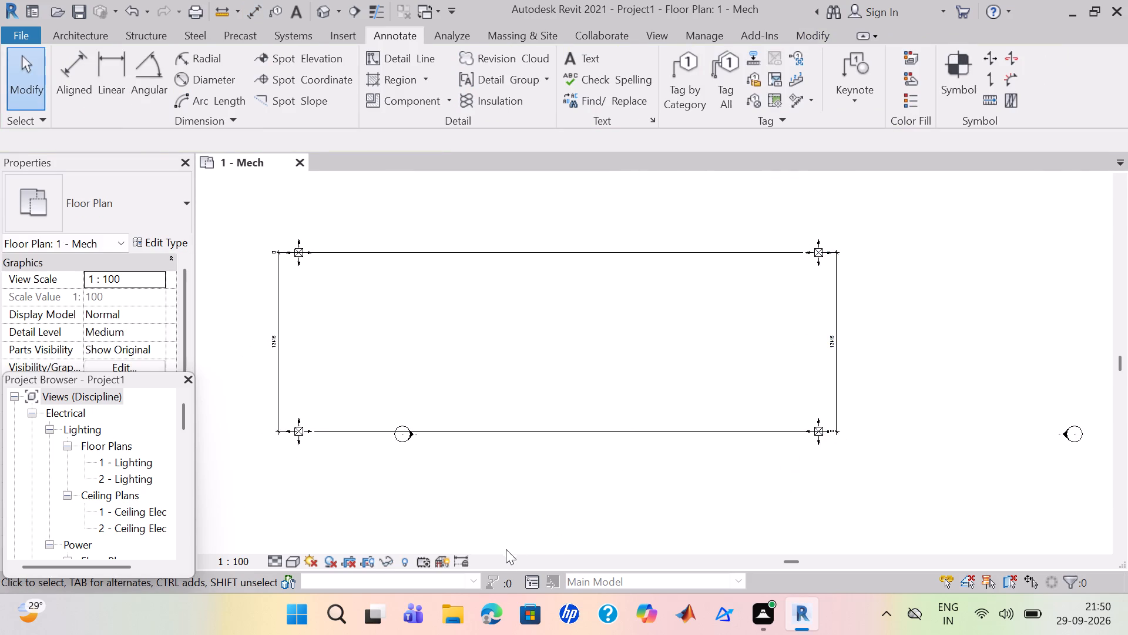
key("ctrl+z")
key("ctrl+z")
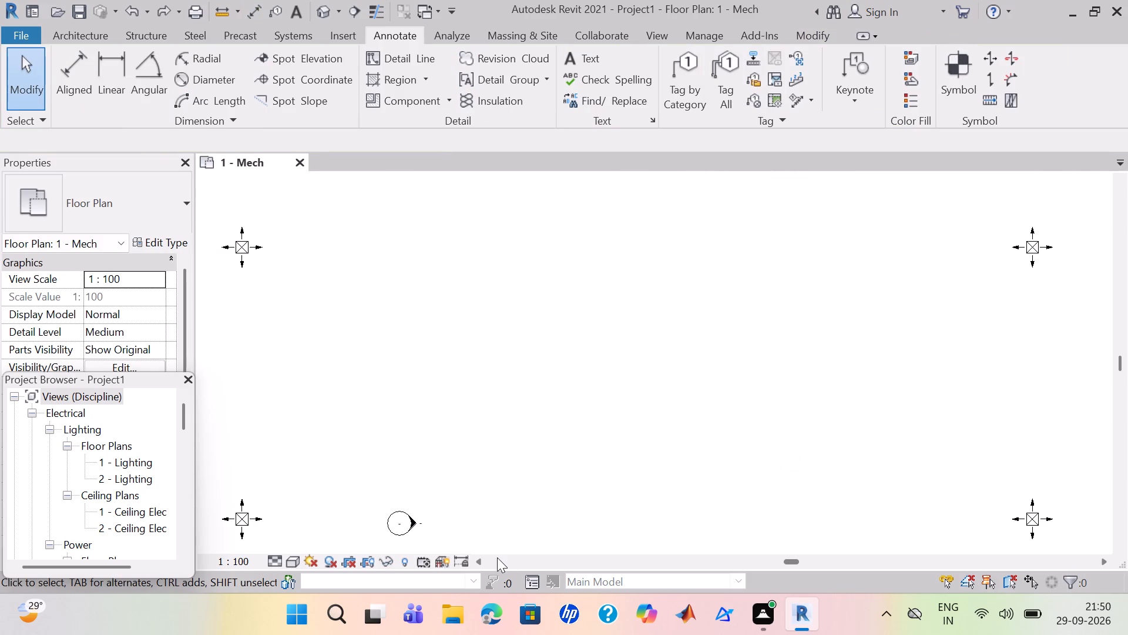
Place an aligned dimension from the upper-left to the upper-right diffuser, with its dimension line above the upper row.
scroll(497, 557, "down", 1)
scroll(532, 357, "down", 3)
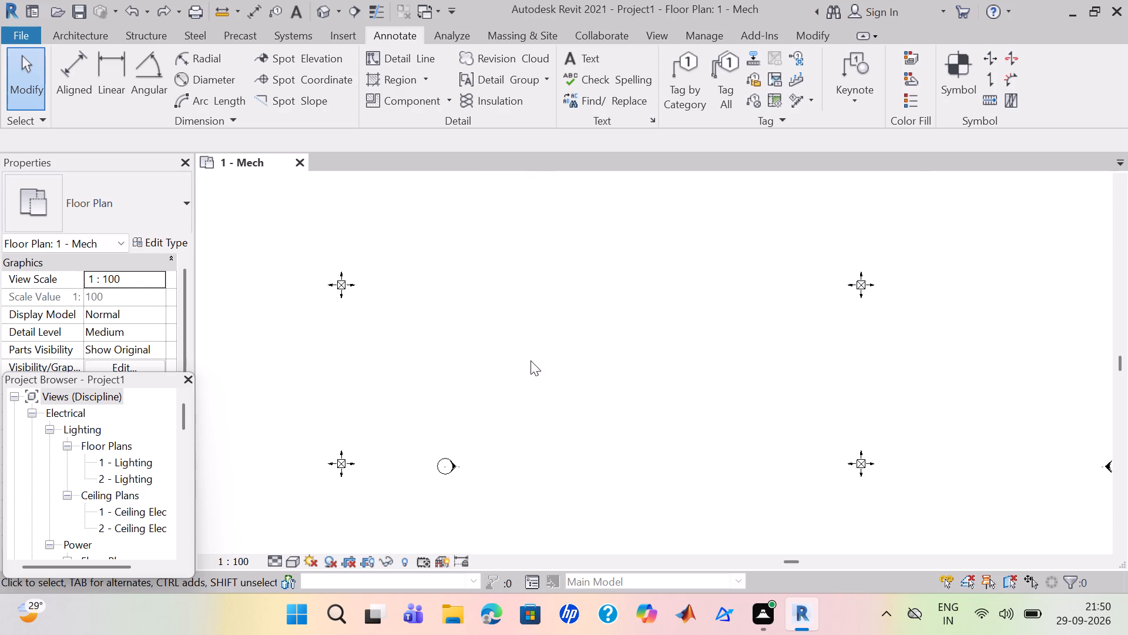
type("AL")
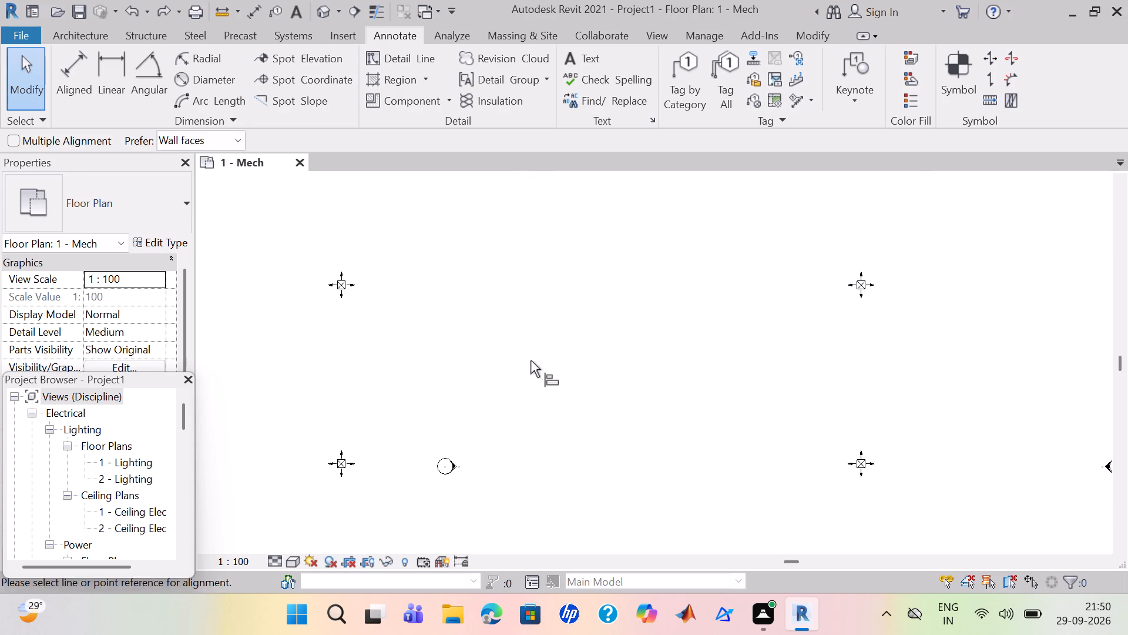
key("Return")
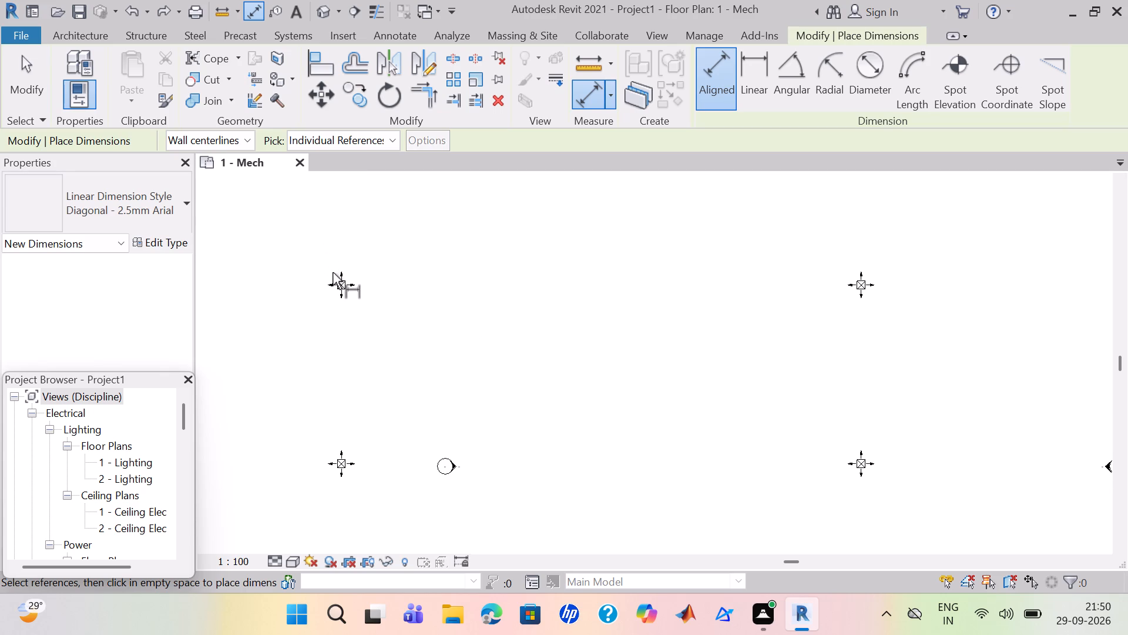
left_click(341, 286)
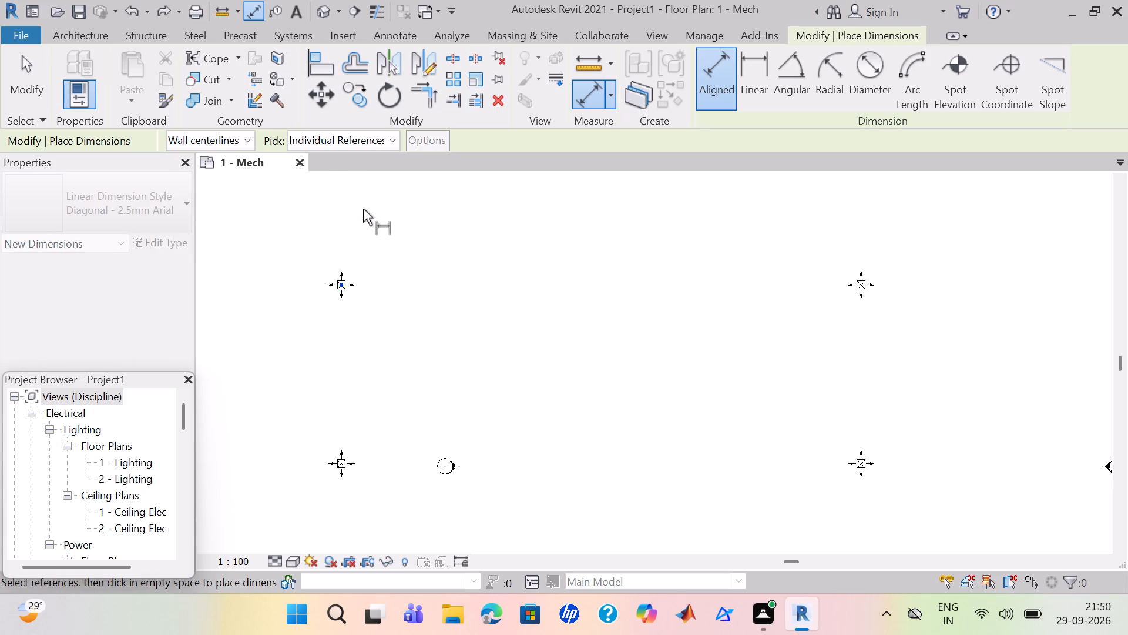
left_click(340, 285)
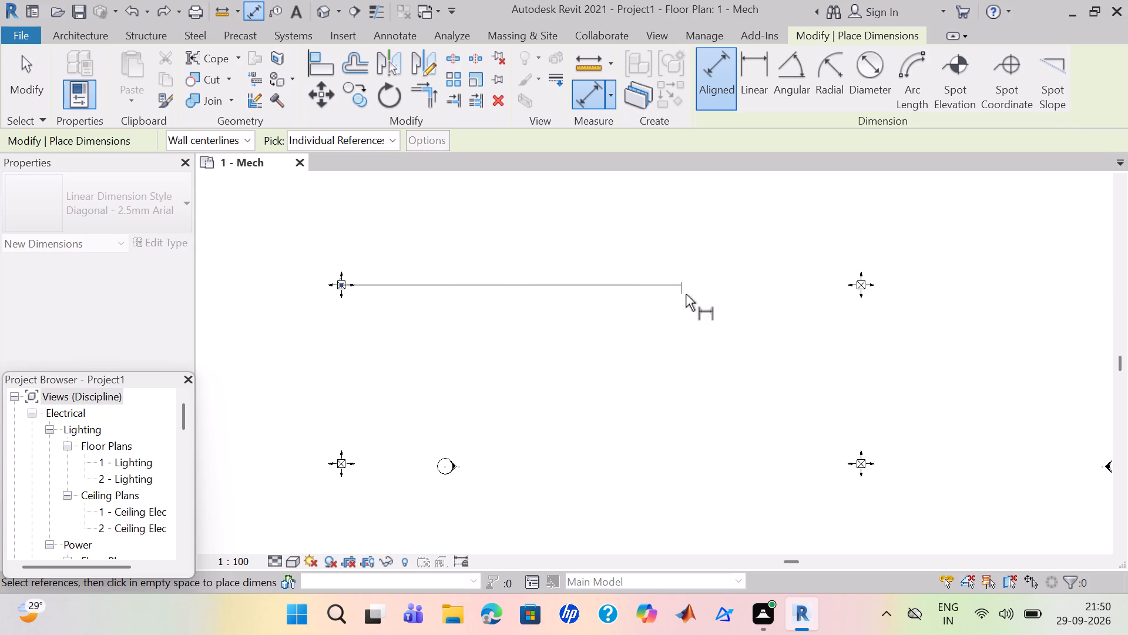
left_click(859, 283)
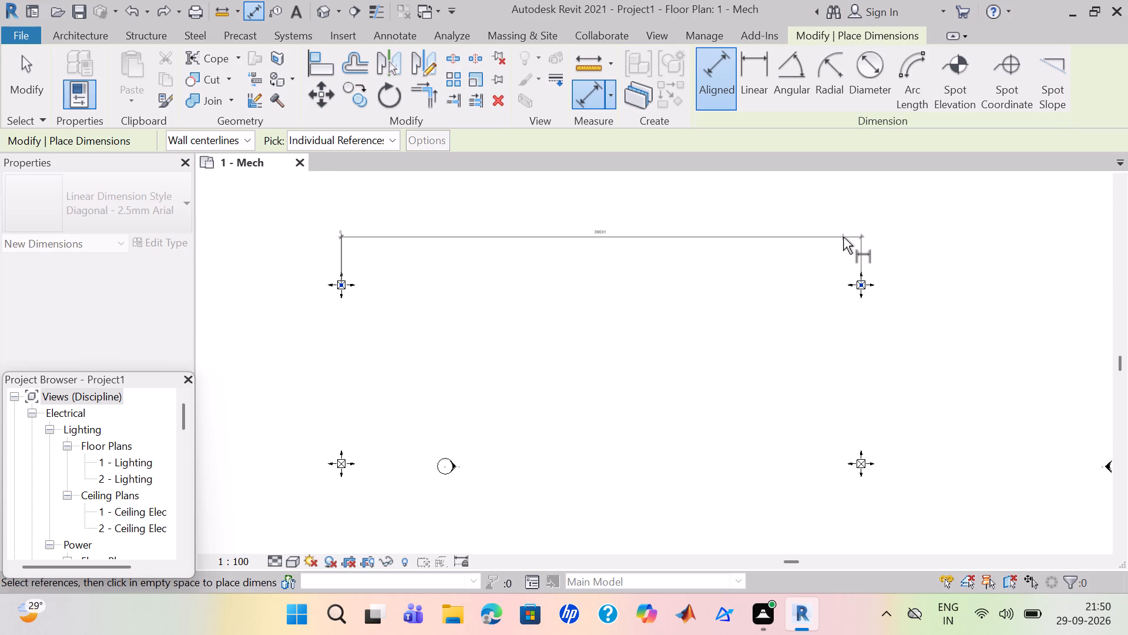
left_click(843, 237)
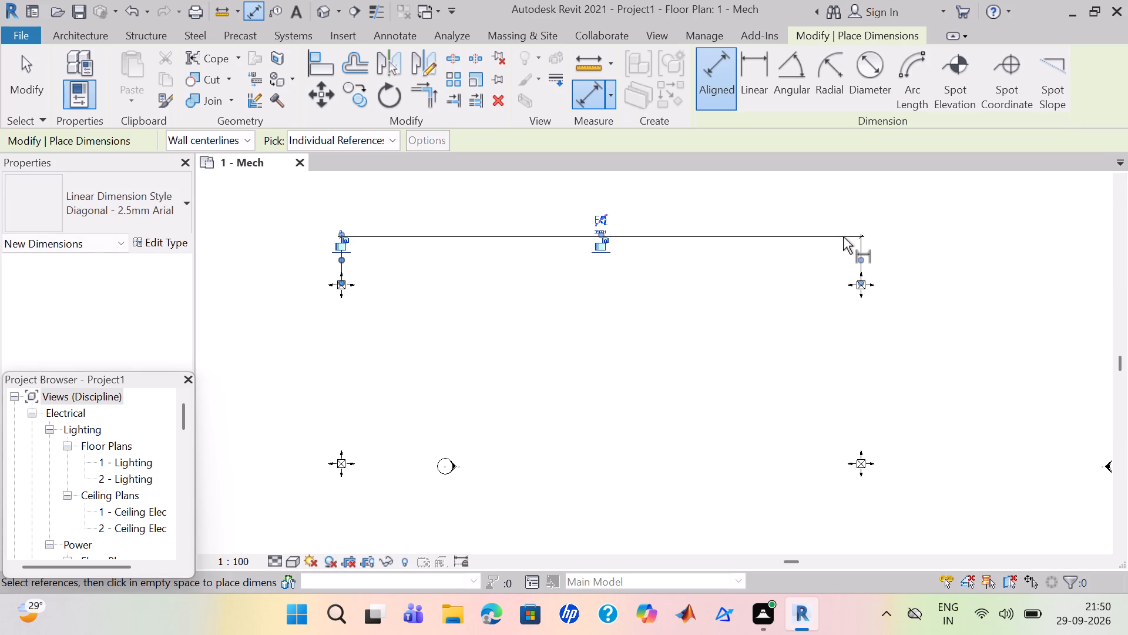
scroll(555, 243, "up", 2)
scroll(549, 258, "down", 1)
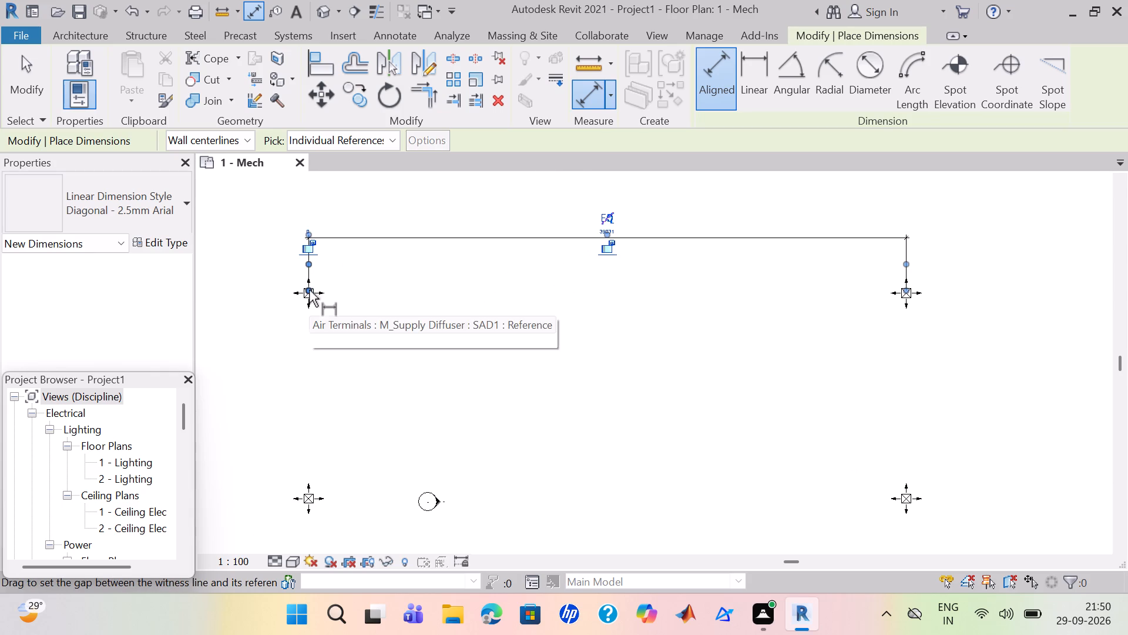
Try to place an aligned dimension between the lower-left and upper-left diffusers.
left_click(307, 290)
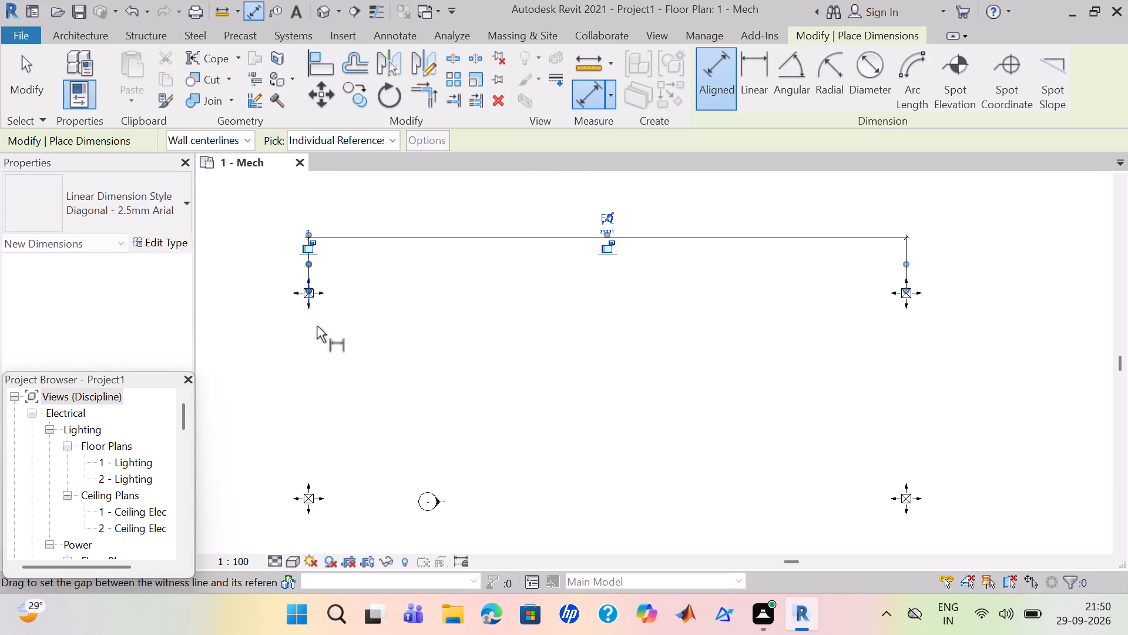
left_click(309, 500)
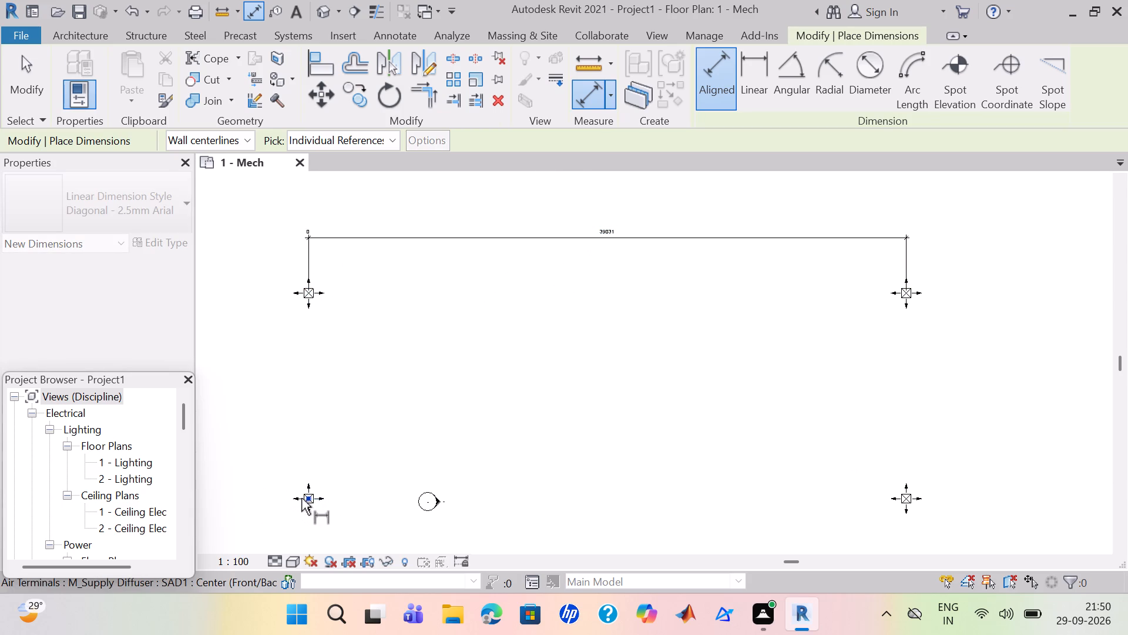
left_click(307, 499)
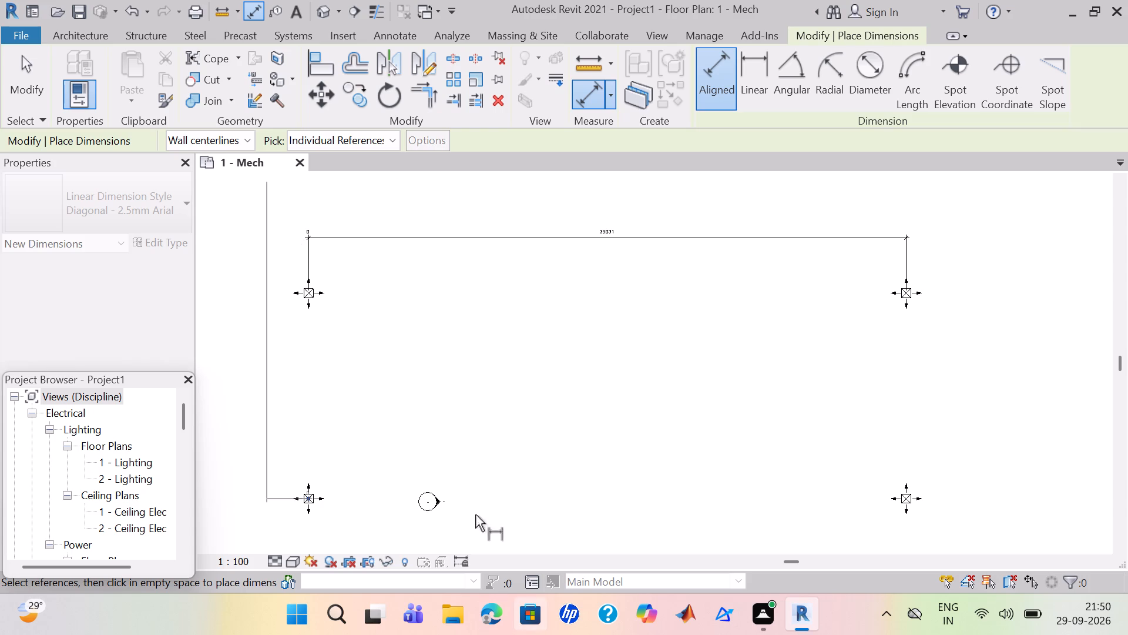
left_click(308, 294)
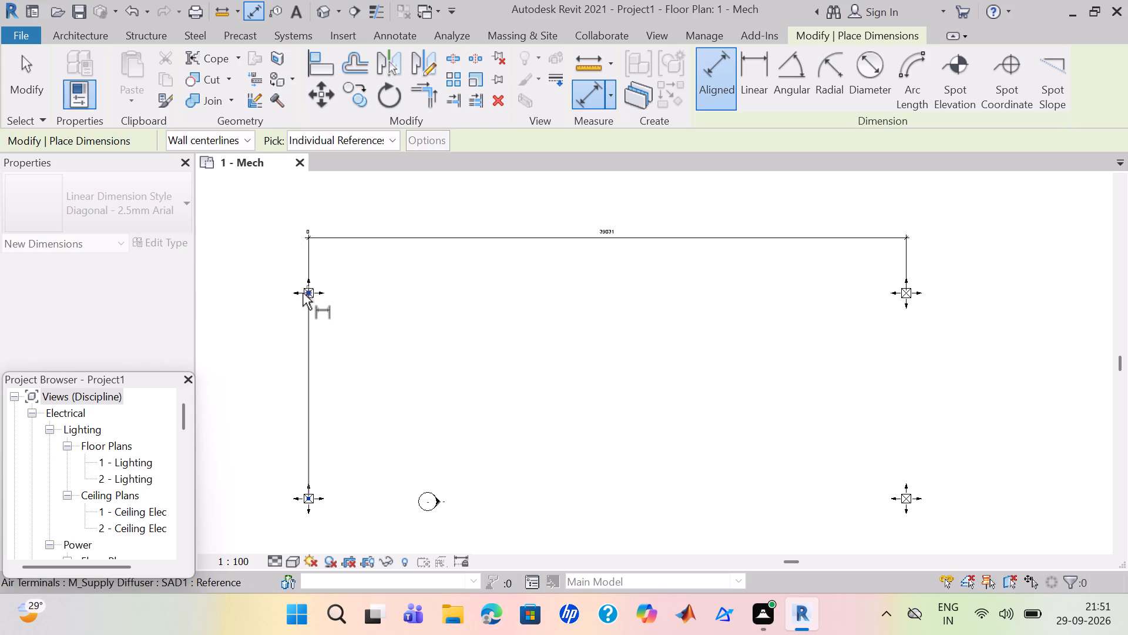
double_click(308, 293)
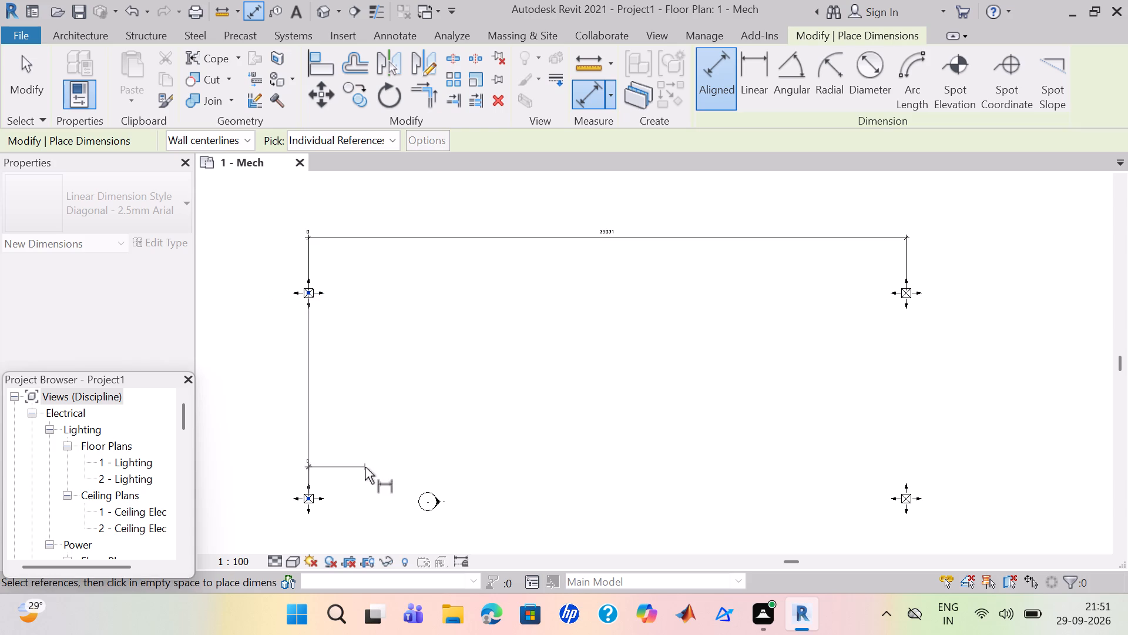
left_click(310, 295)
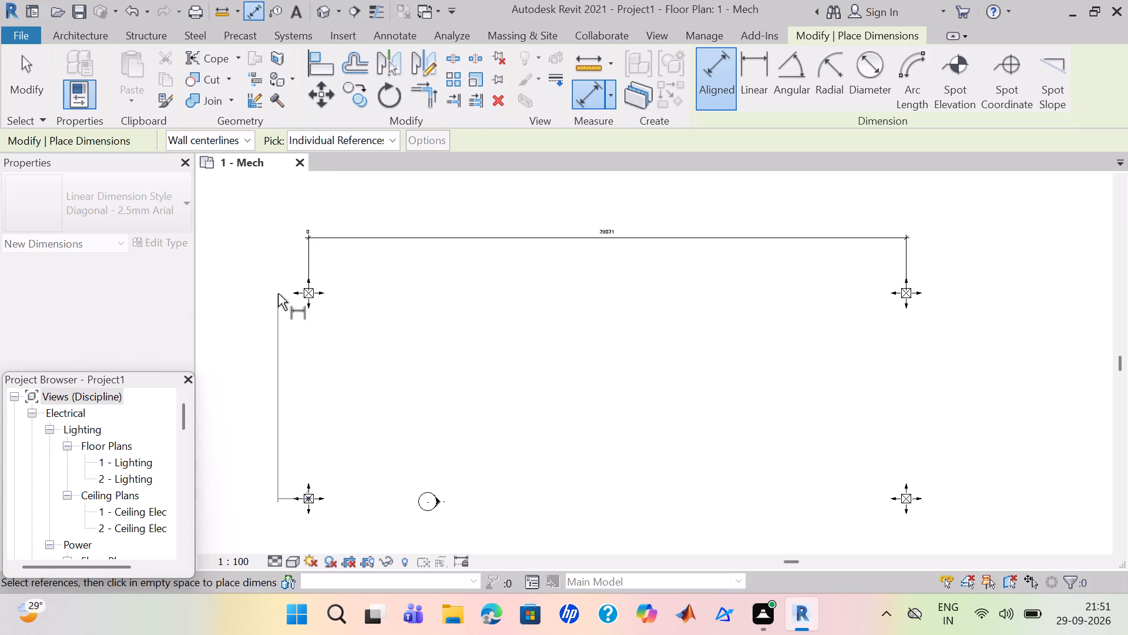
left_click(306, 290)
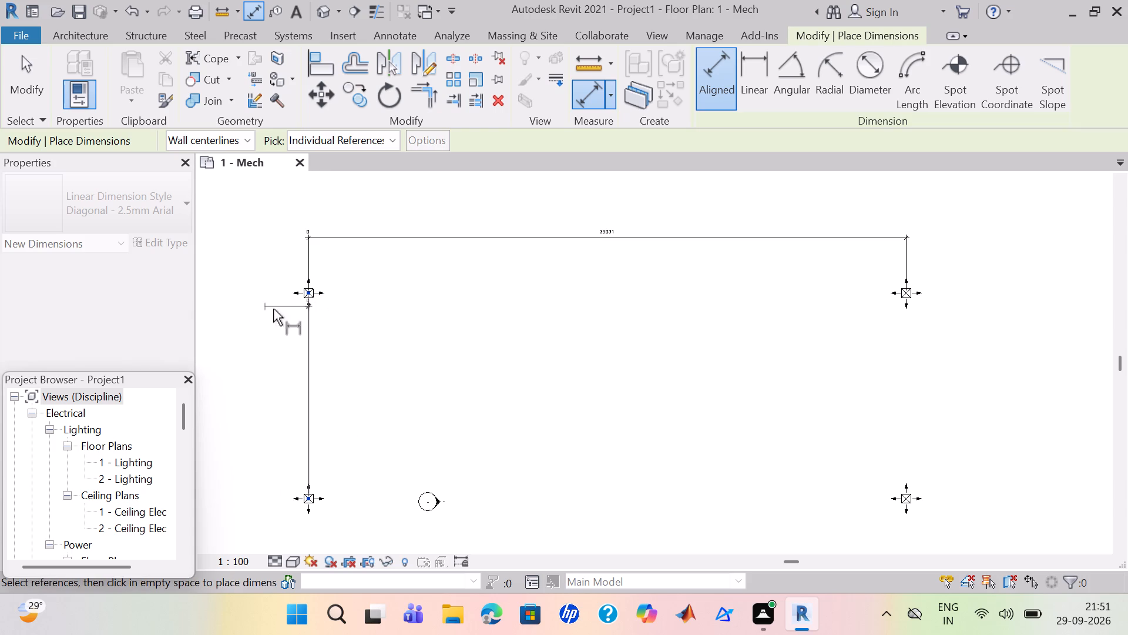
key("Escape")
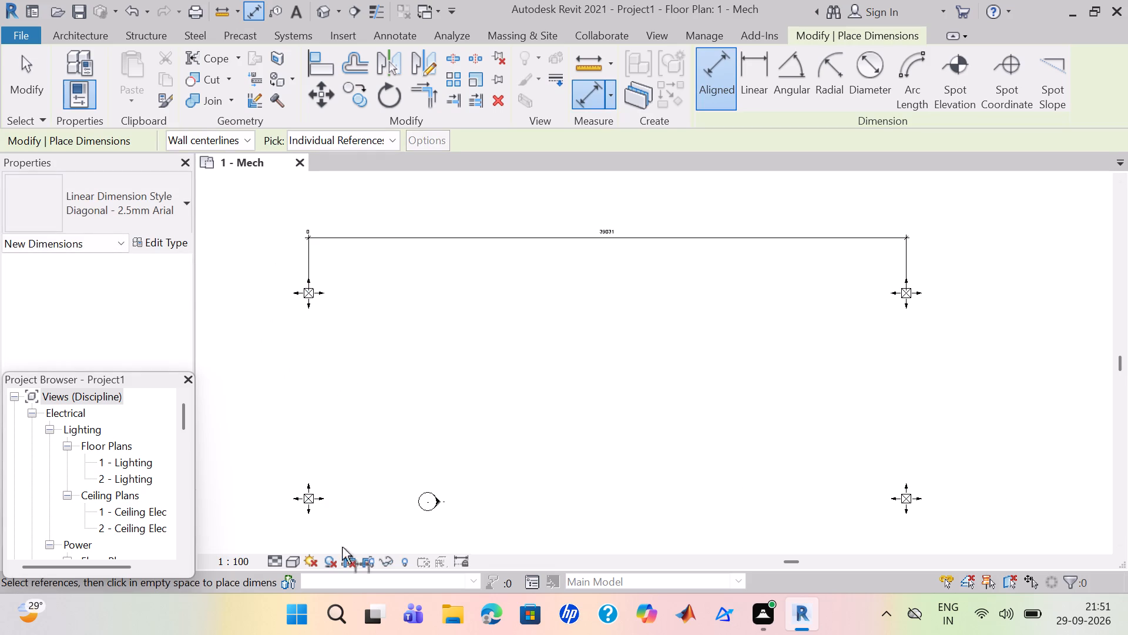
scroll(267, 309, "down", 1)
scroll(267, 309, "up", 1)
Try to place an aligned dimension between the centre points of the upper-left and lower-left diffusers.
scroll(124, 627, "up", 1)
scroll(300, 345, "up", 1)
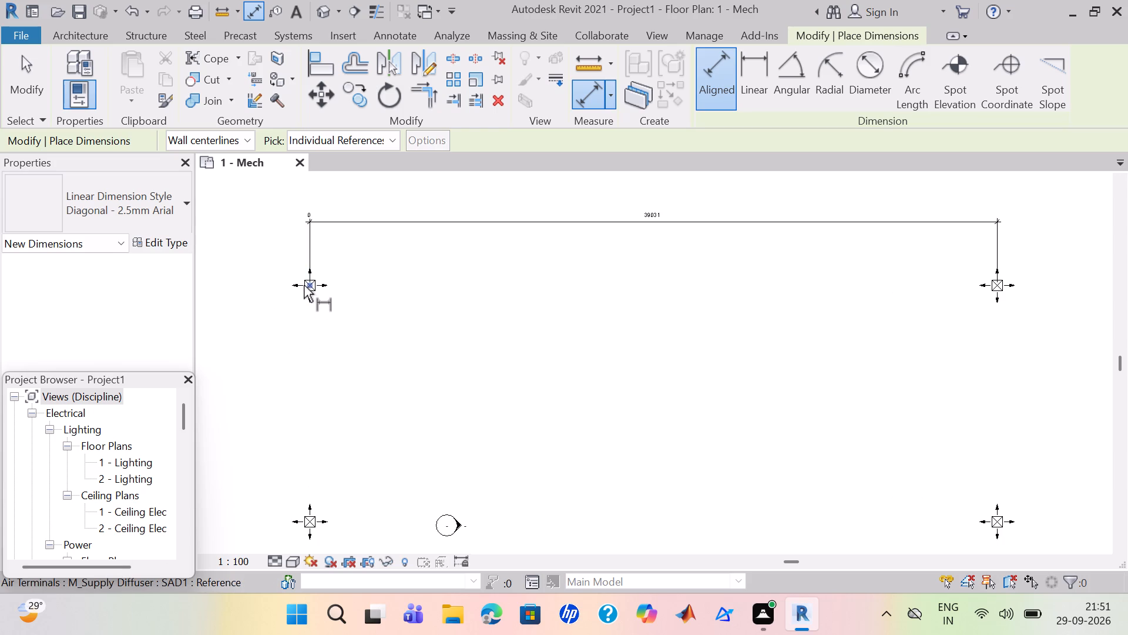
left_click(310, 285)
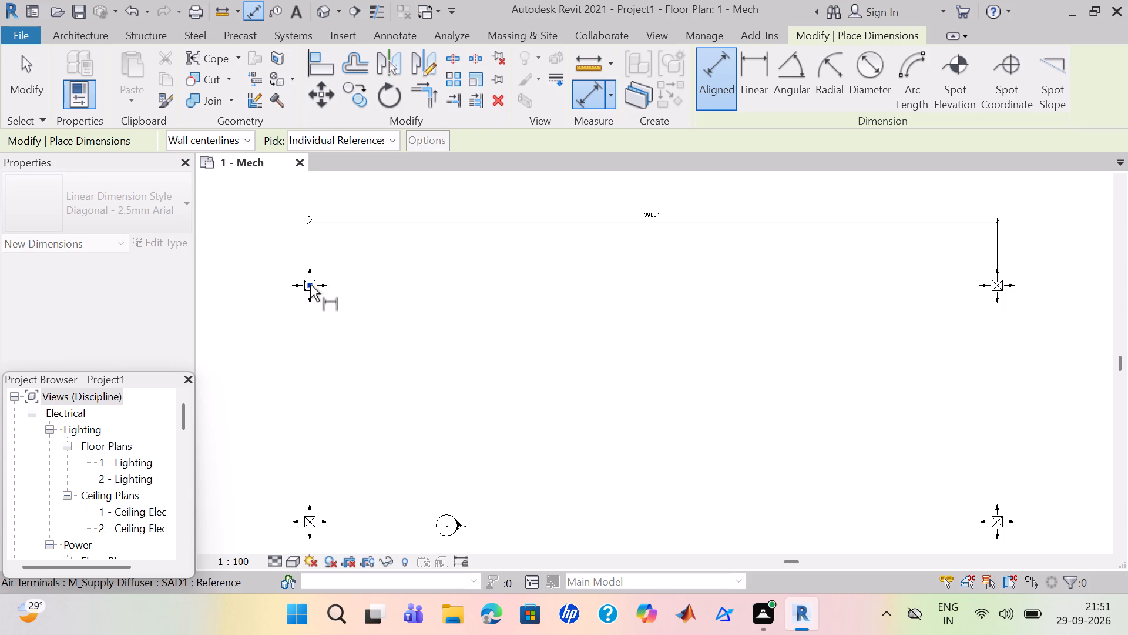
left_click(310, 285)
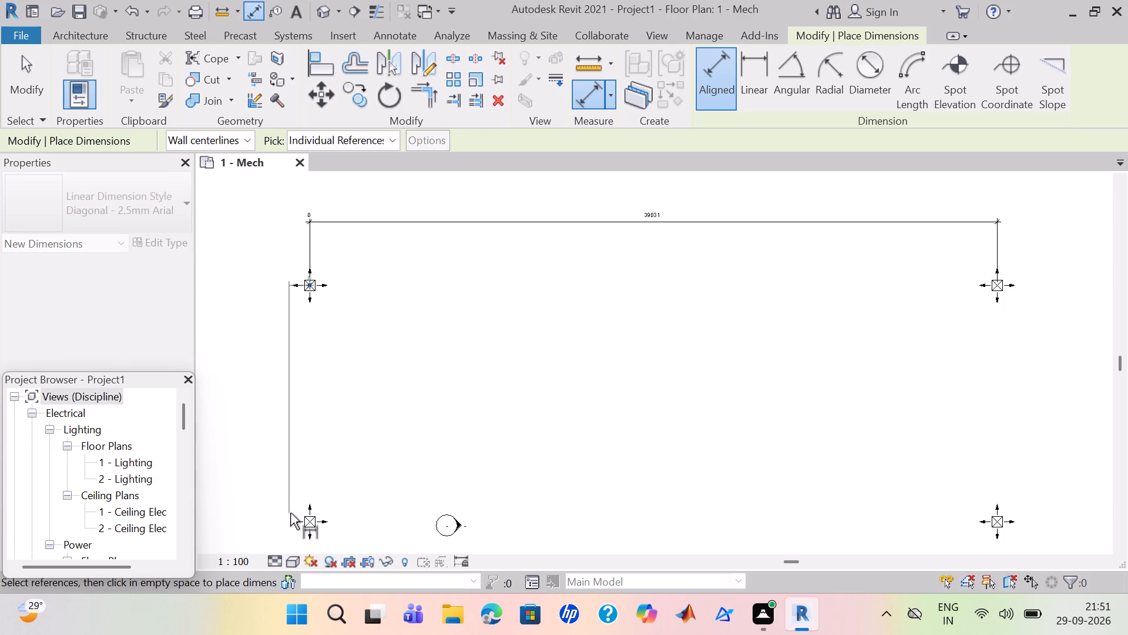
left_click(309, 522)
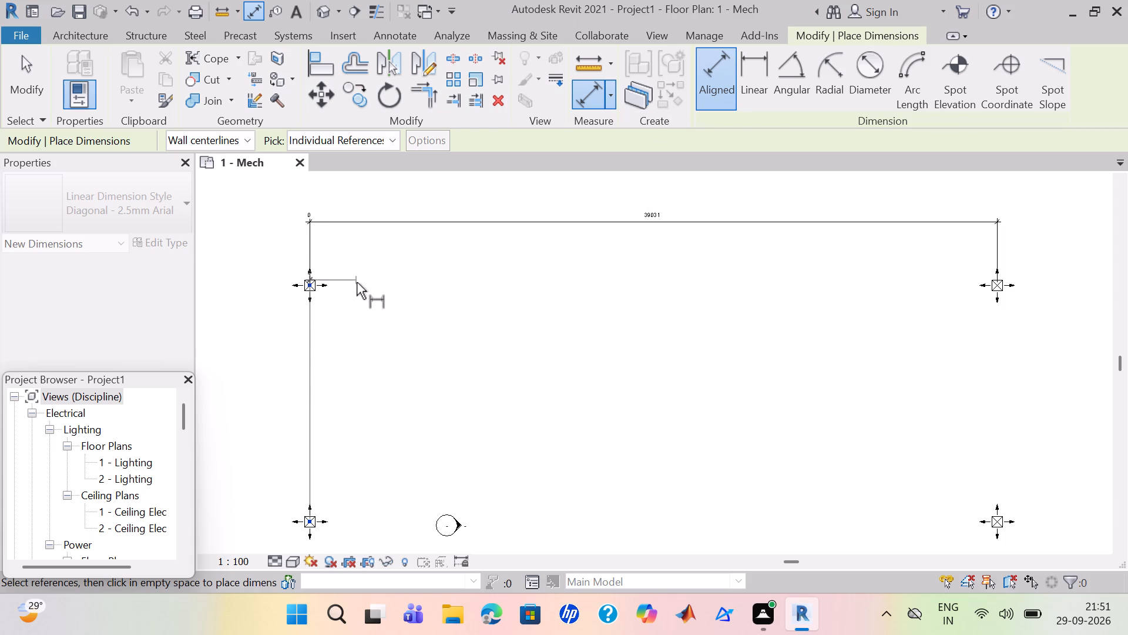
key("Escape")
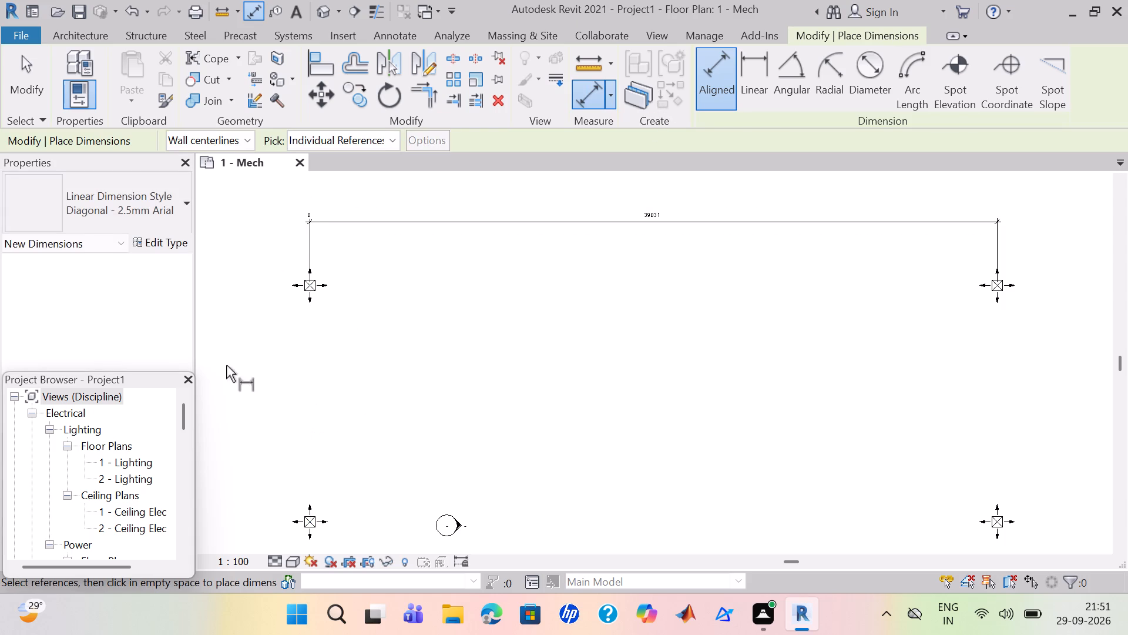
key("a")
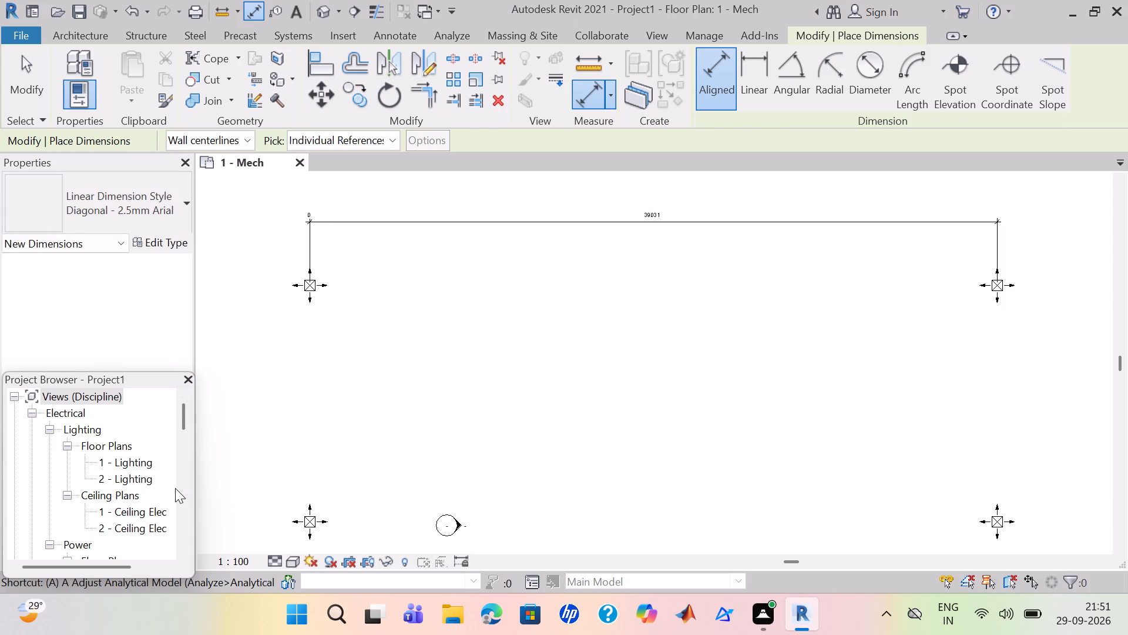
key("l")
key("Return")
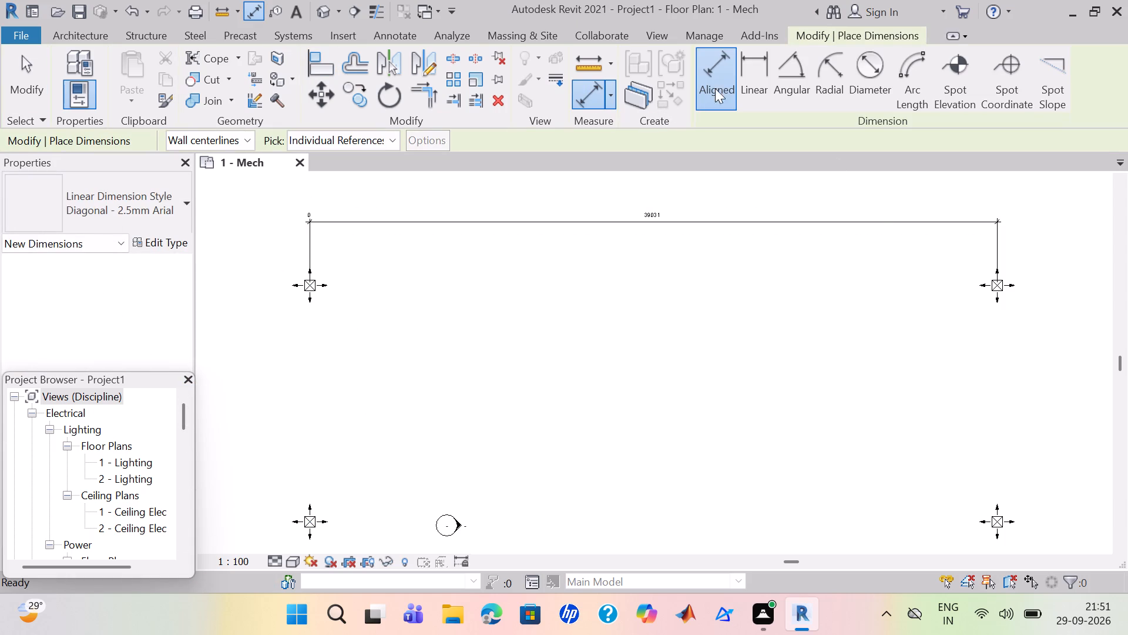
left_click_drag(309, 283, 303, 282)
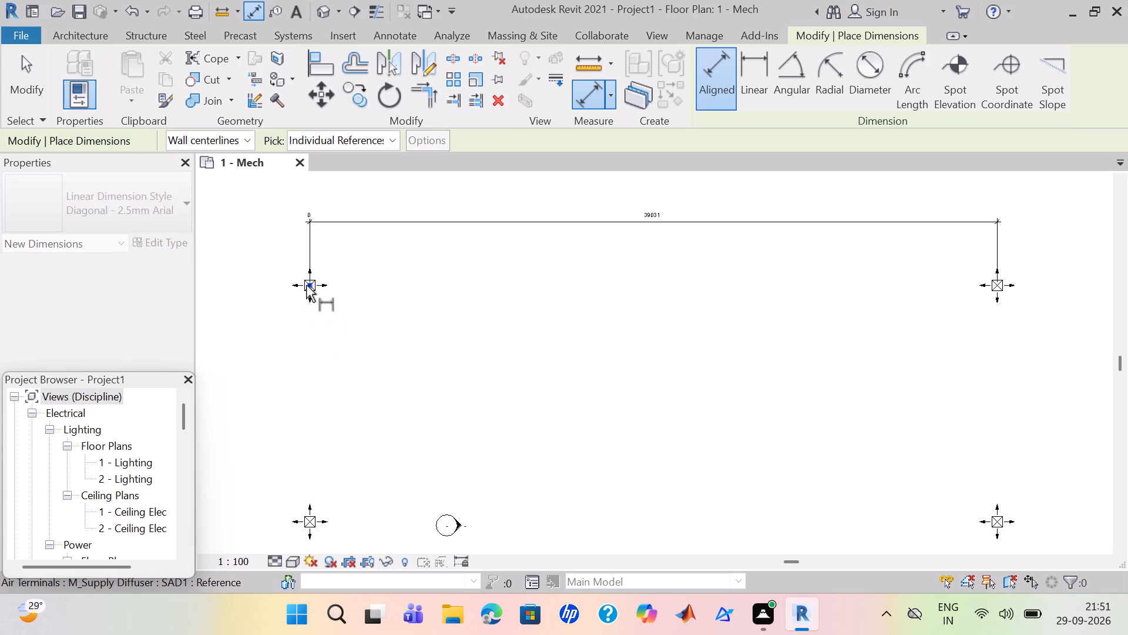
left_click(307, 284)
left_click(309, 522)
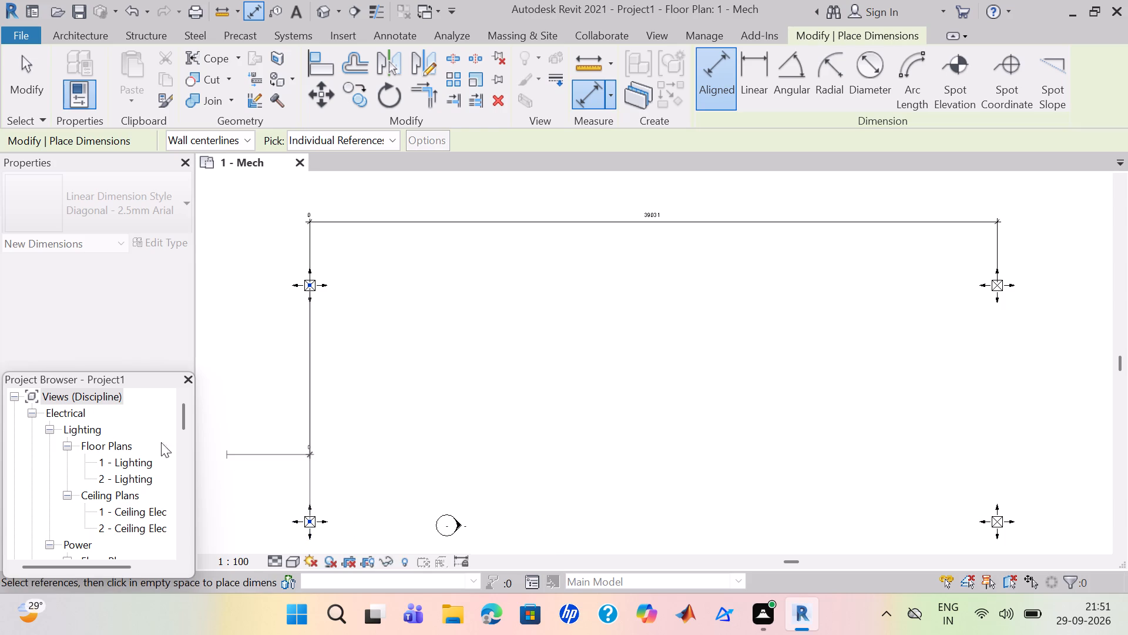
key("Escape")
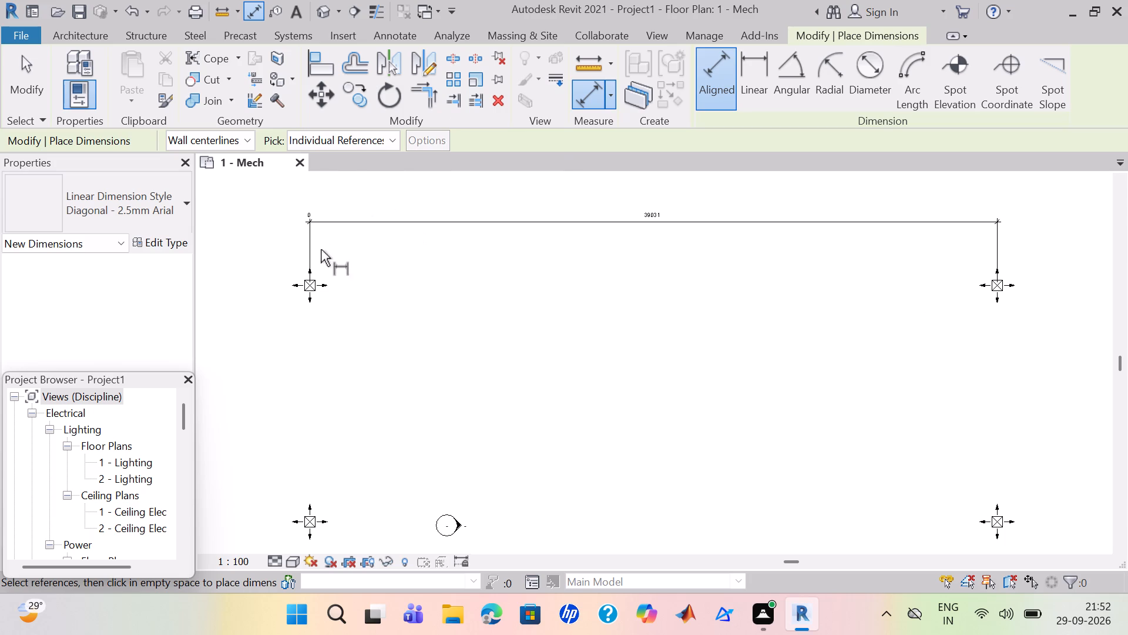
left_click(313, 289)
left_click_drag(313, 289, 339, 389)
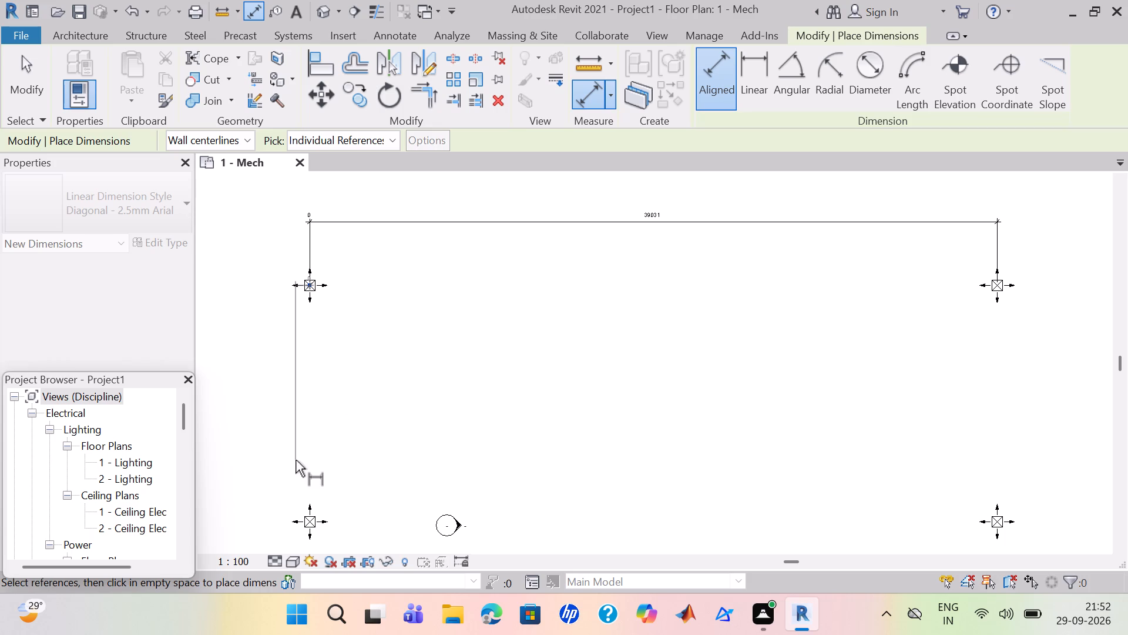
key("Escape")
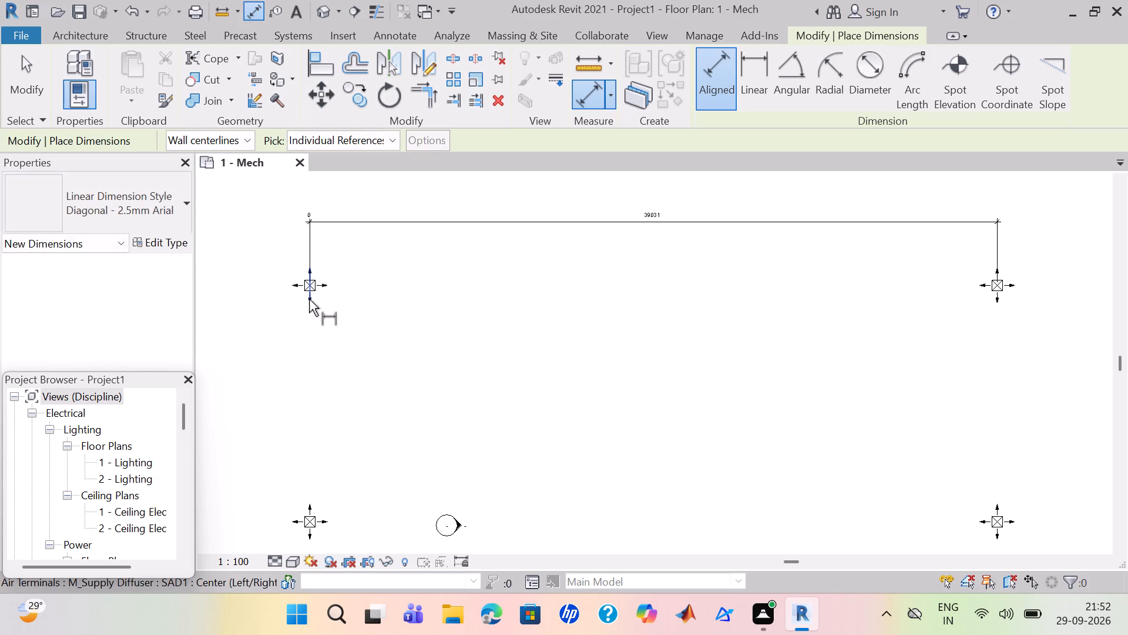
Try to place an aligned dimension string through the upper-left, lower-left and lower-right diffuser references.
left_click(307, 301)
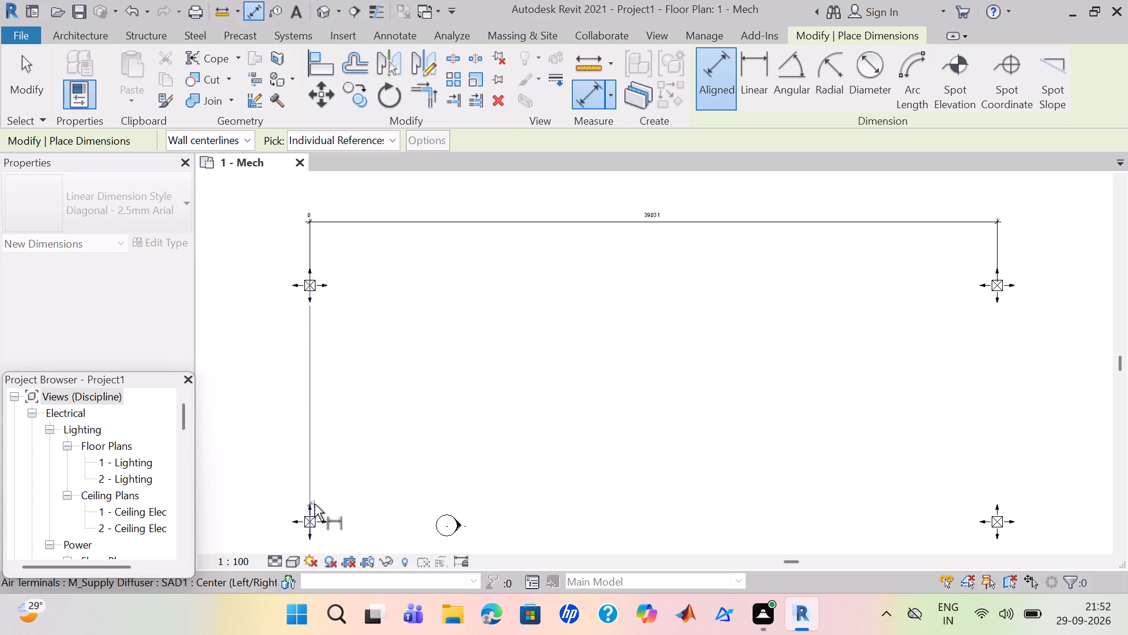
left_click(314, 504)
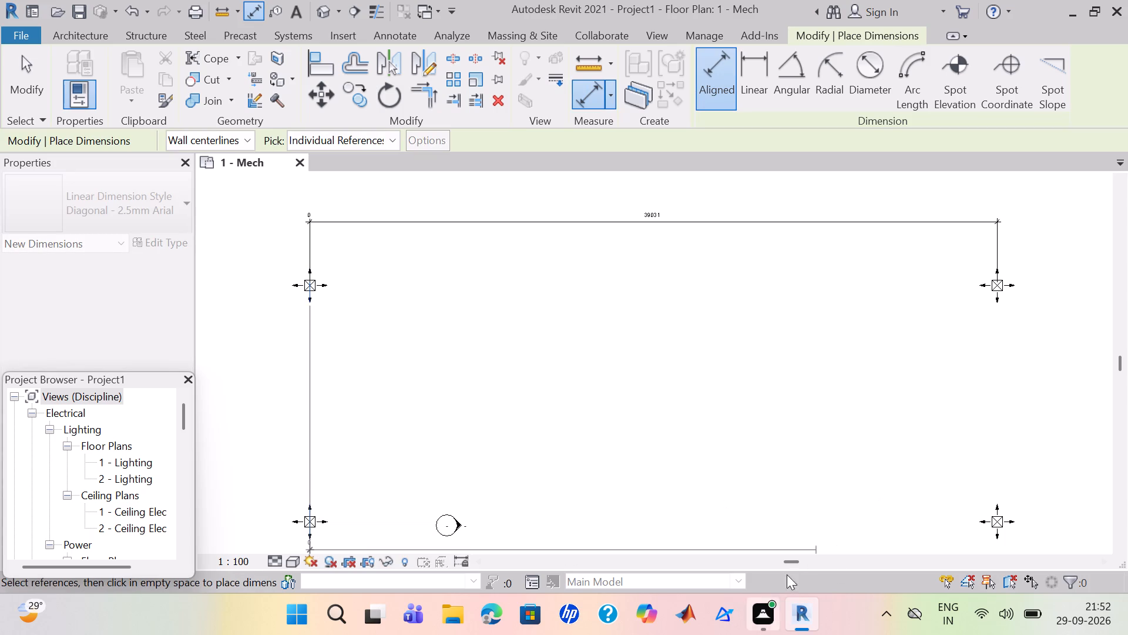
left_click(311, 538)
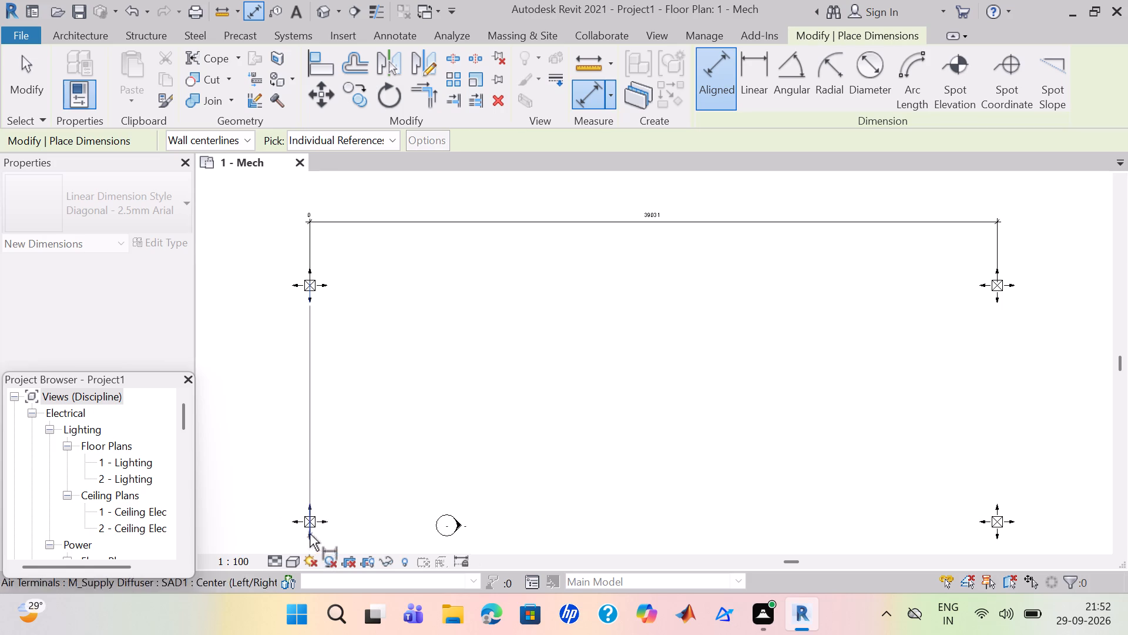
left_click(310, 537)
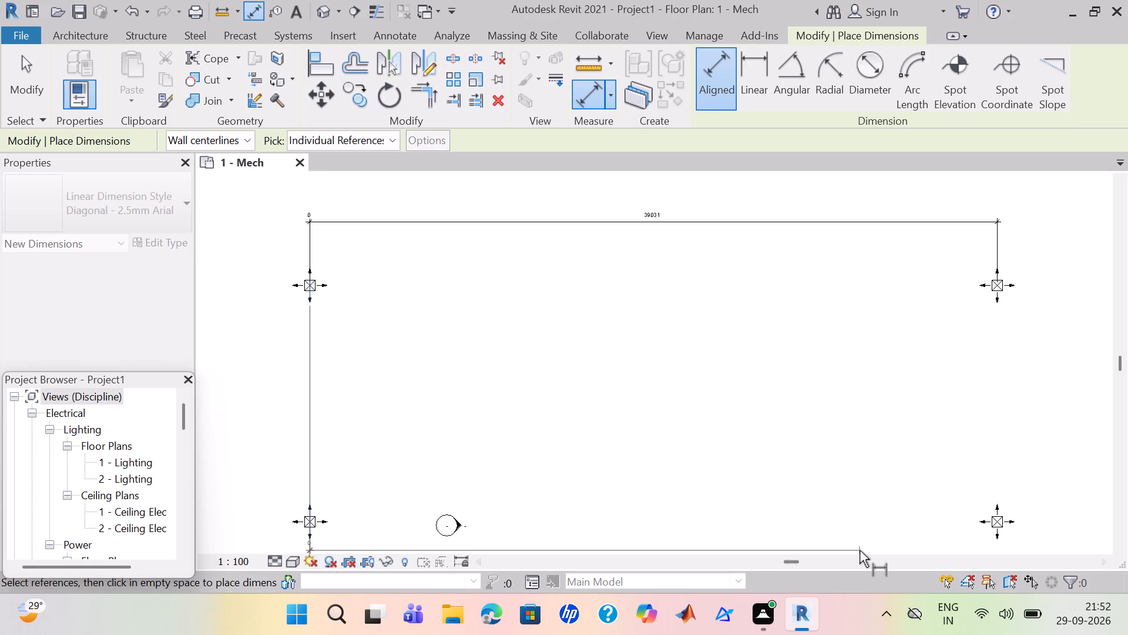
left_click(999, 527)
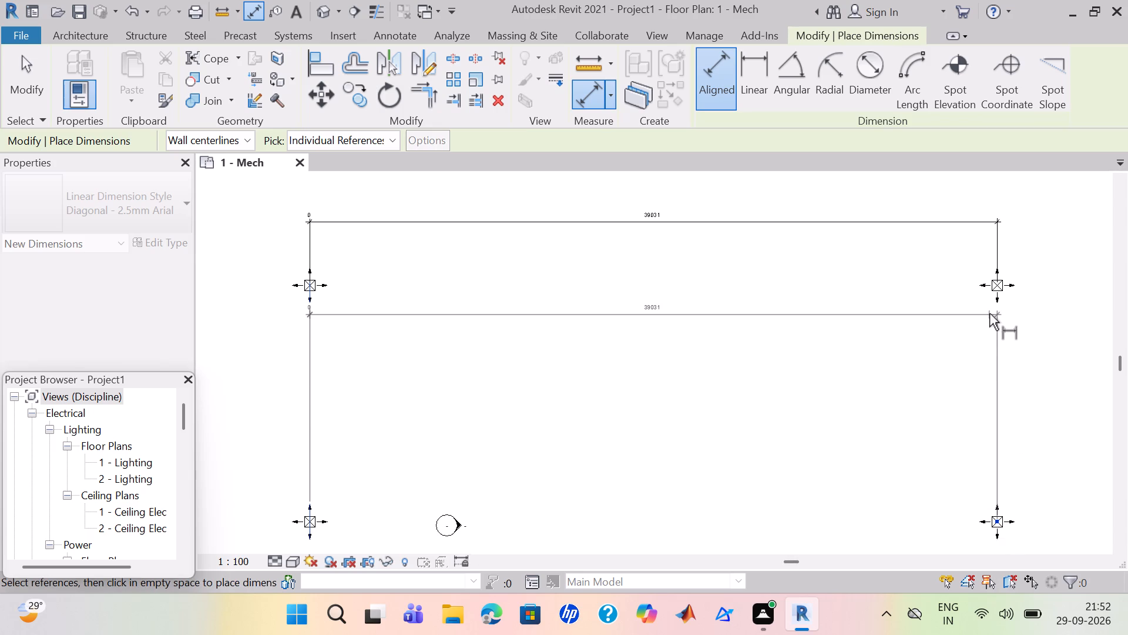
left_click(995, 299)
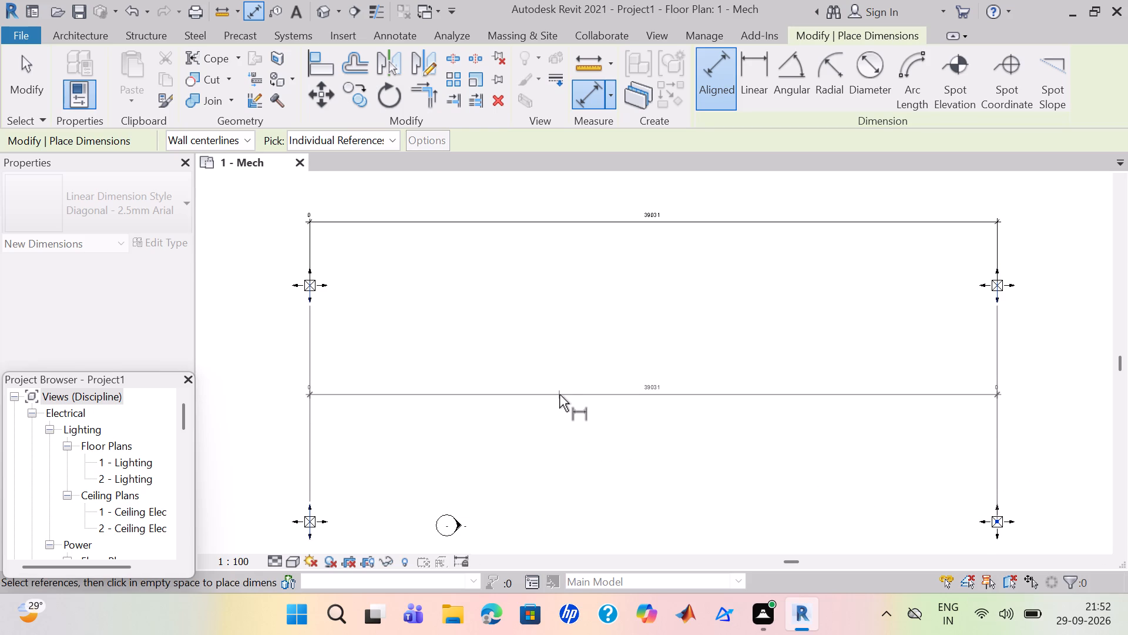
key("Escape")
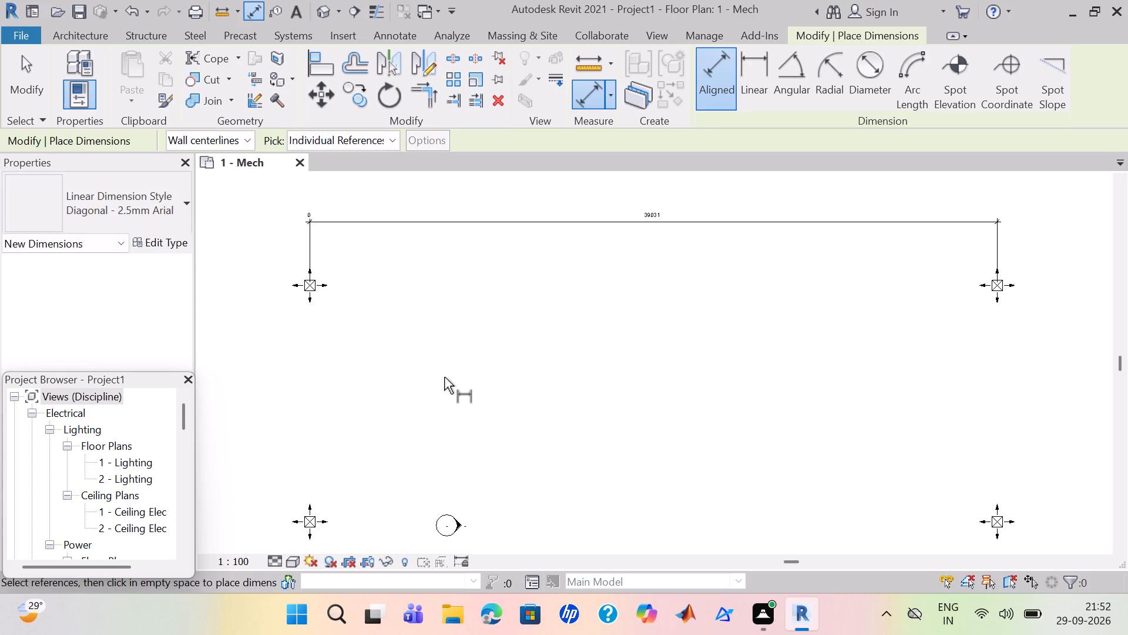
Place an aligned vertical dimension between the upper-left and lower-left diffusers, with its dimension line outside the left column.
scroll(567, 0, "up", 1)
scroll(669, 325, "down", 2)
scroll(662, 323, "up", 1)
middle_click_drag(662, 323, 661, 324)
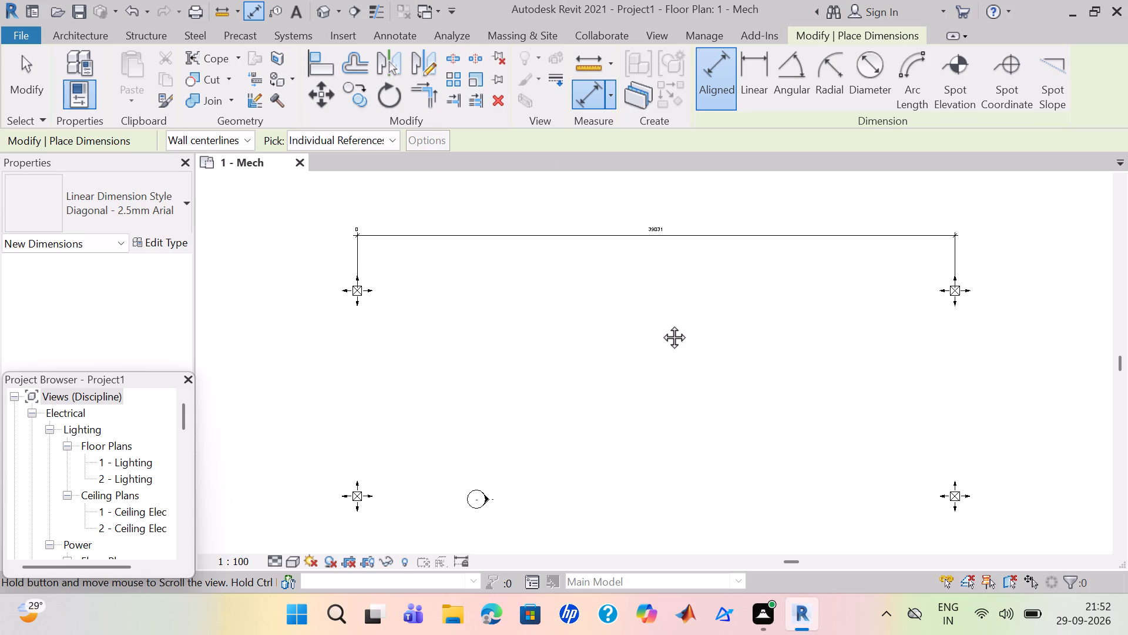
middle_click_drag(661, 324, 629, 283)
scroll(627, 284, "down", 1)
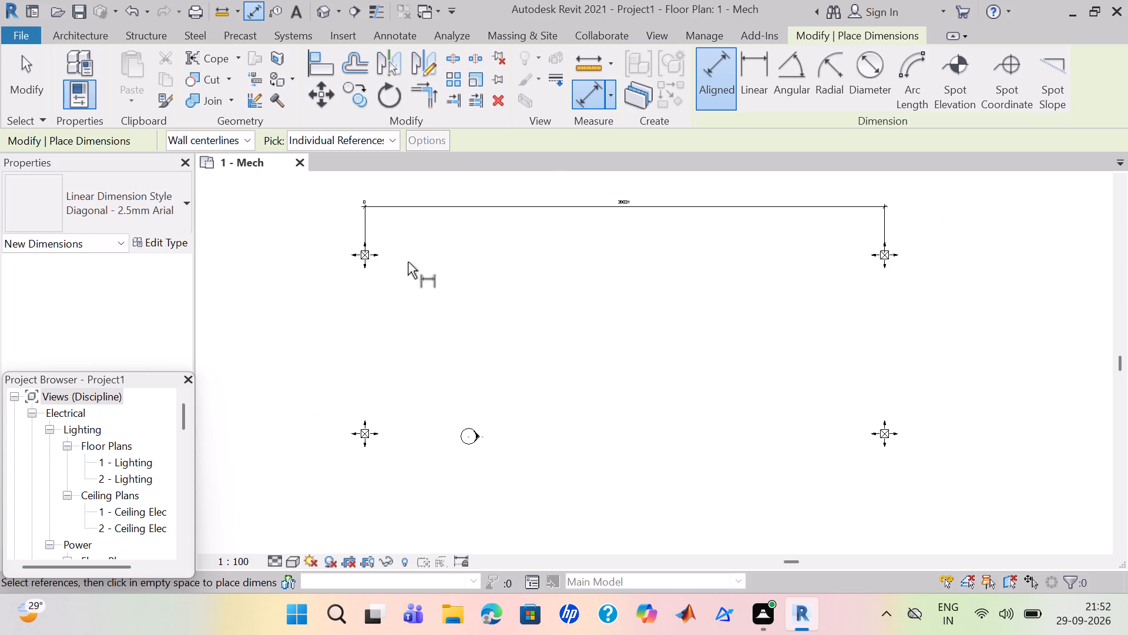
left_click(351, 256)
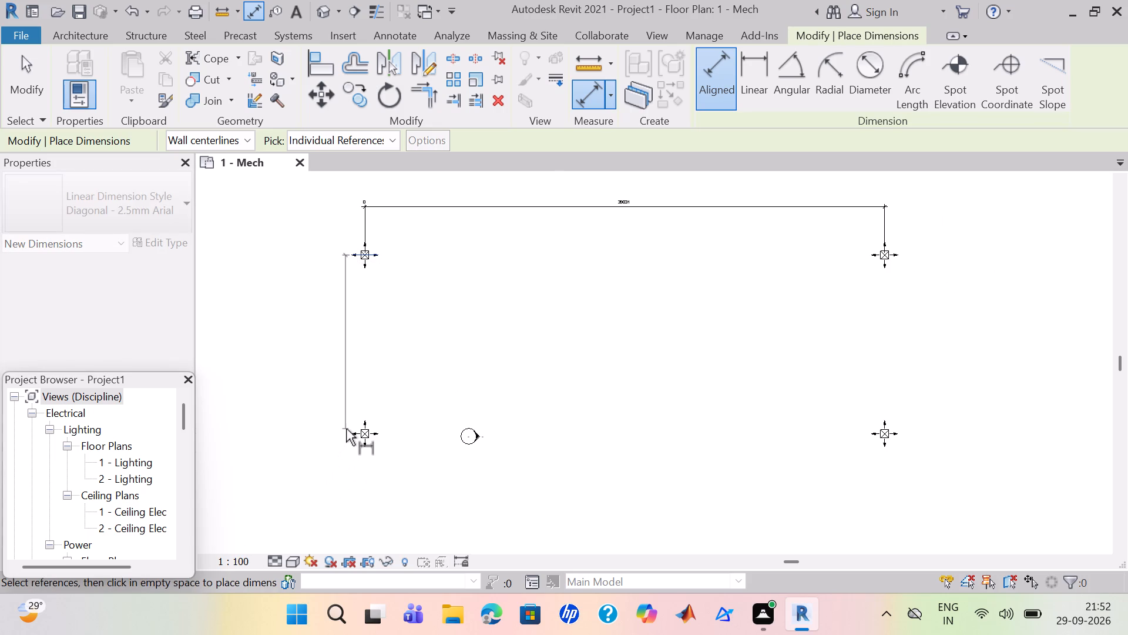
left_click(347, 433)
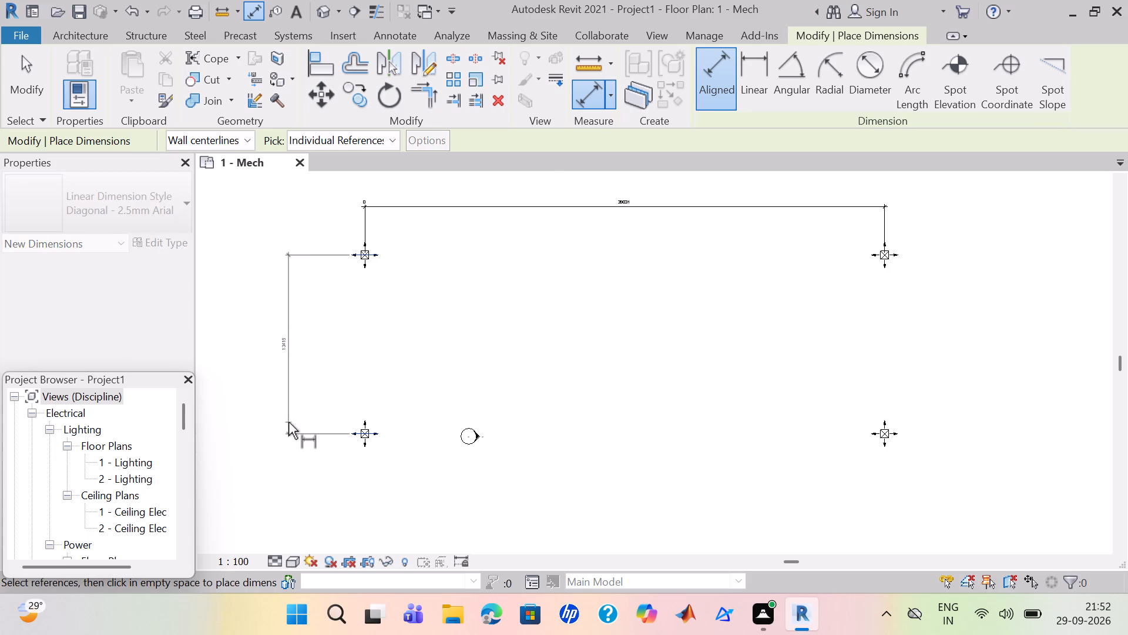
left_click(288, 422)
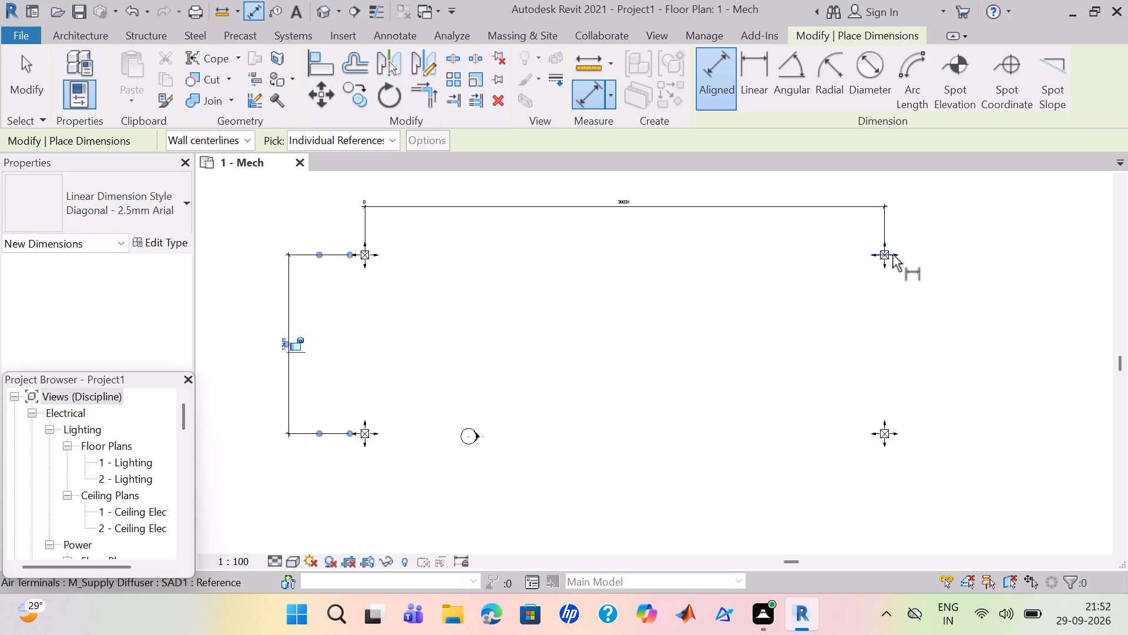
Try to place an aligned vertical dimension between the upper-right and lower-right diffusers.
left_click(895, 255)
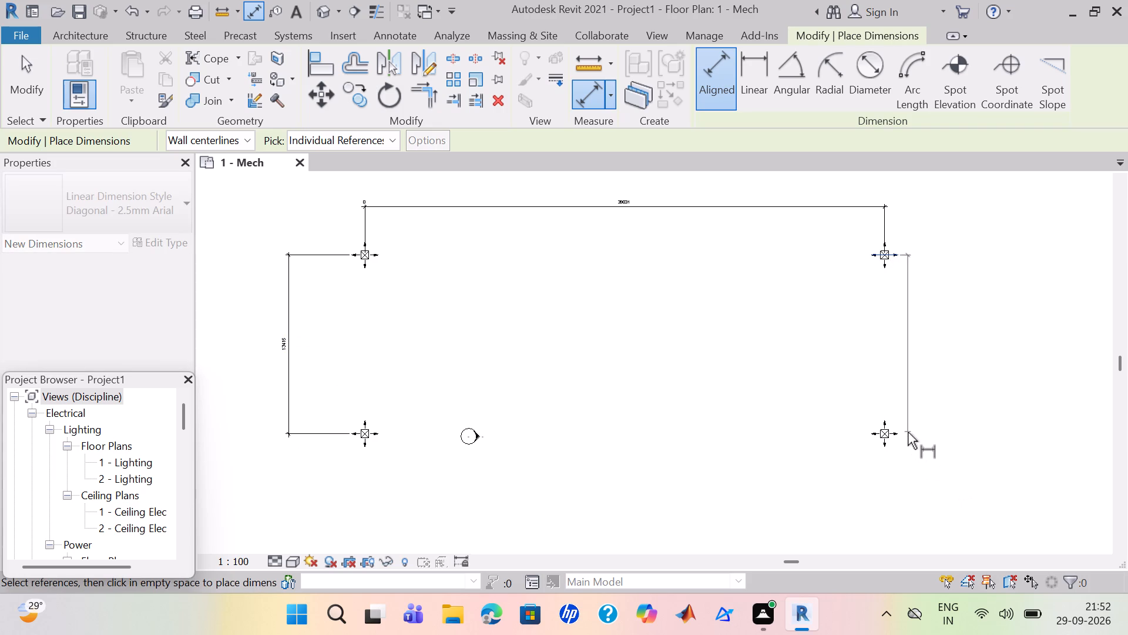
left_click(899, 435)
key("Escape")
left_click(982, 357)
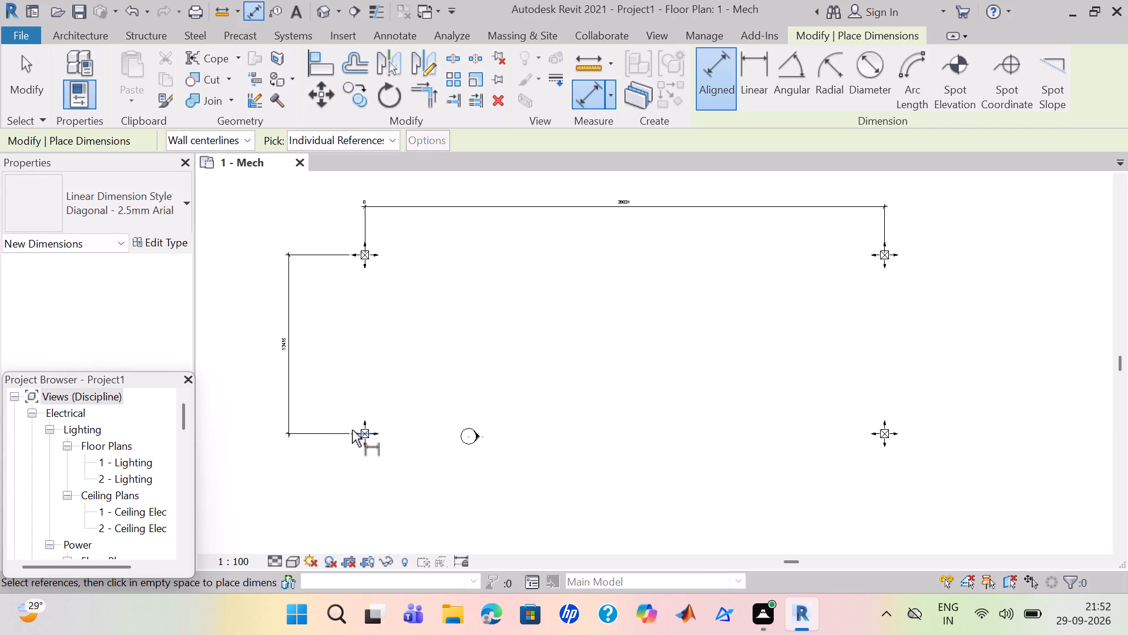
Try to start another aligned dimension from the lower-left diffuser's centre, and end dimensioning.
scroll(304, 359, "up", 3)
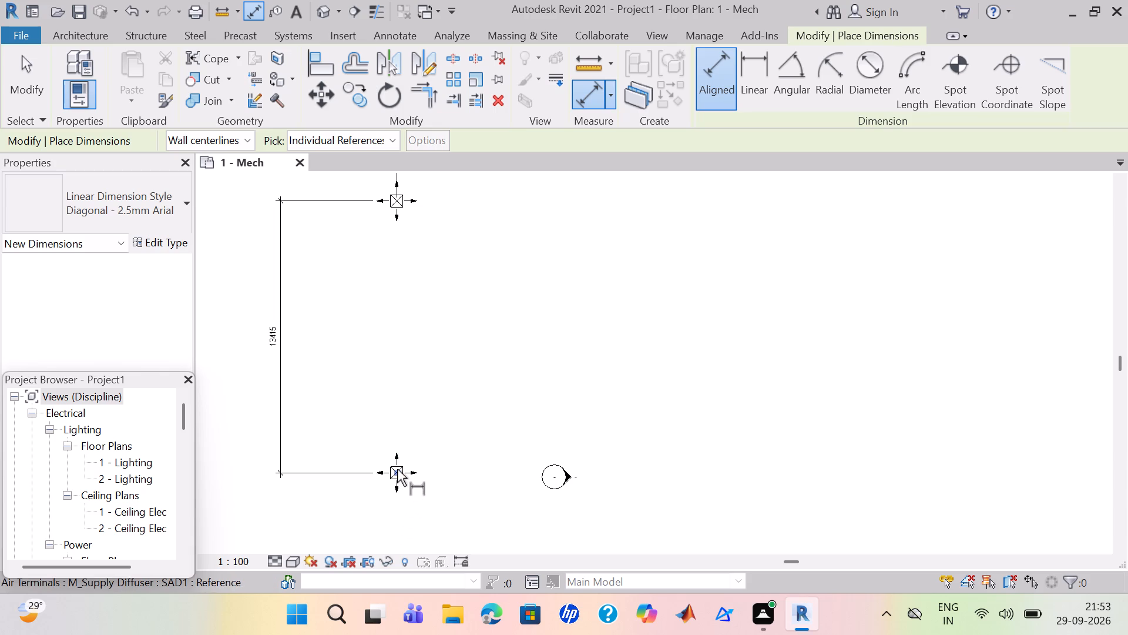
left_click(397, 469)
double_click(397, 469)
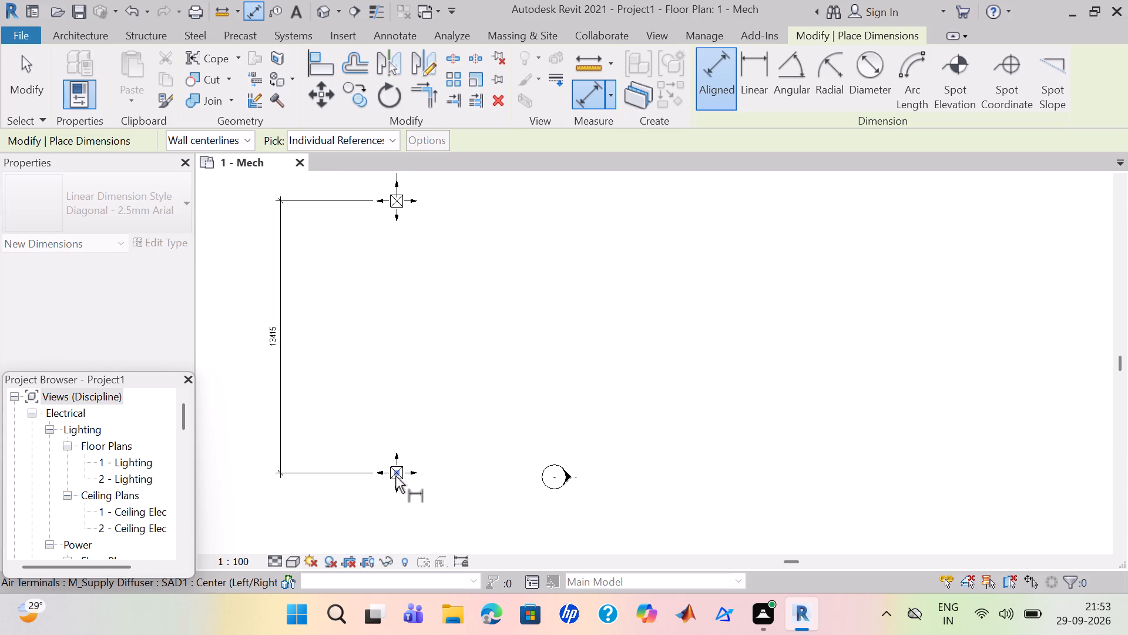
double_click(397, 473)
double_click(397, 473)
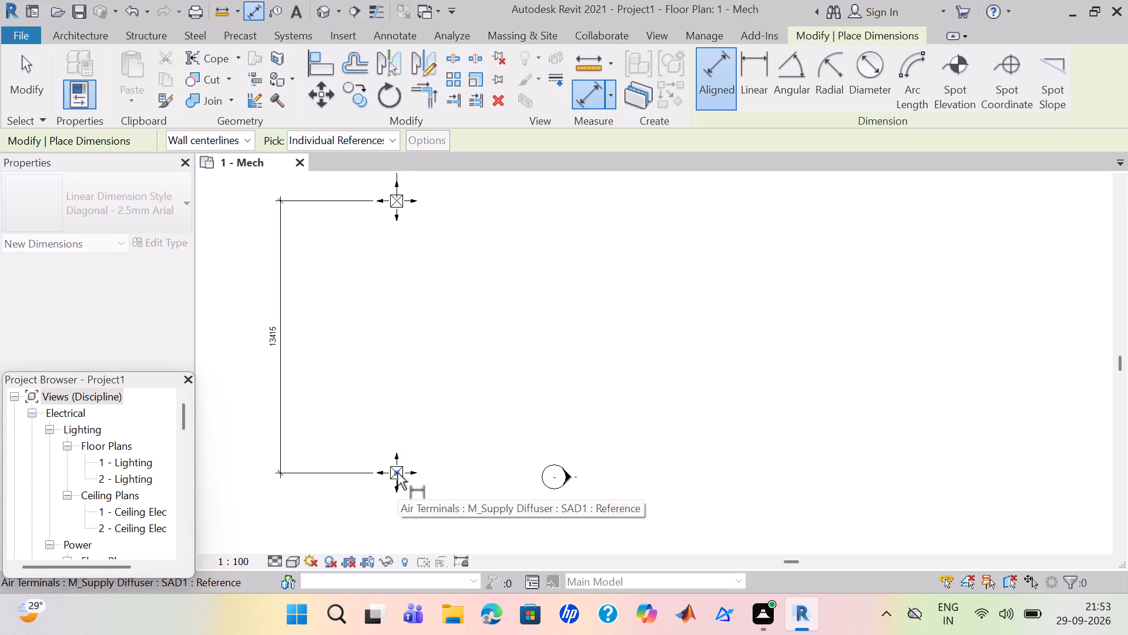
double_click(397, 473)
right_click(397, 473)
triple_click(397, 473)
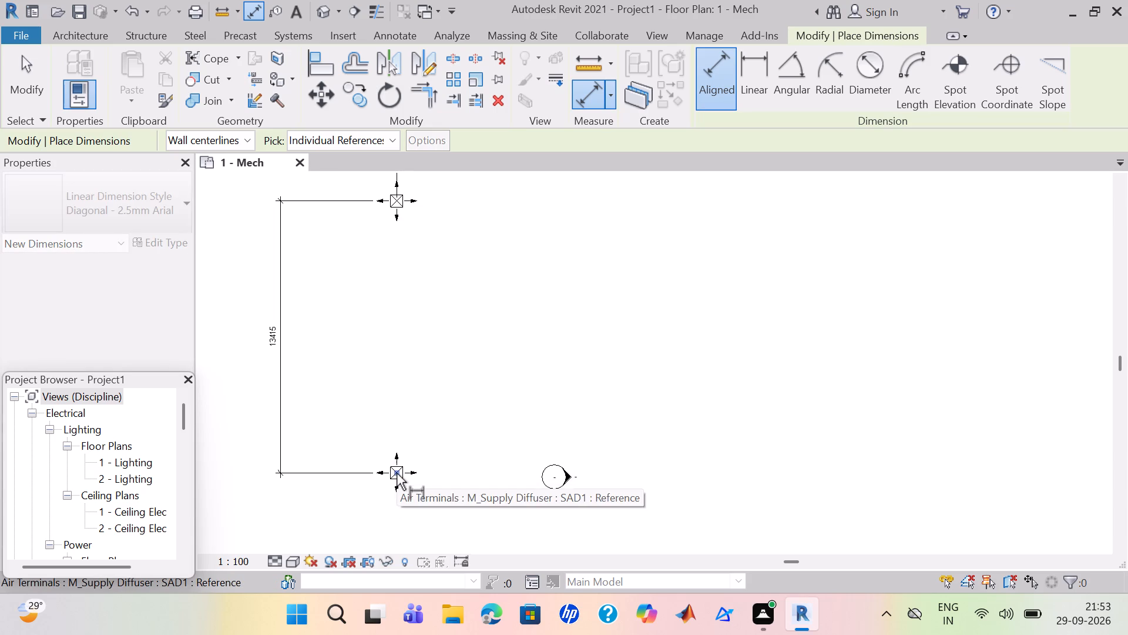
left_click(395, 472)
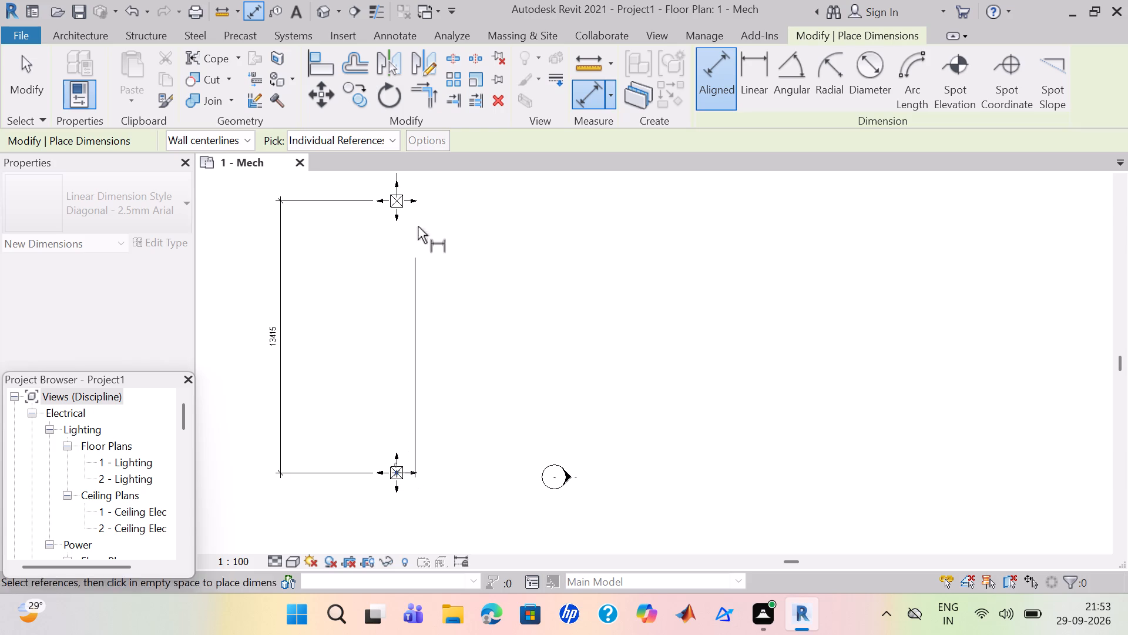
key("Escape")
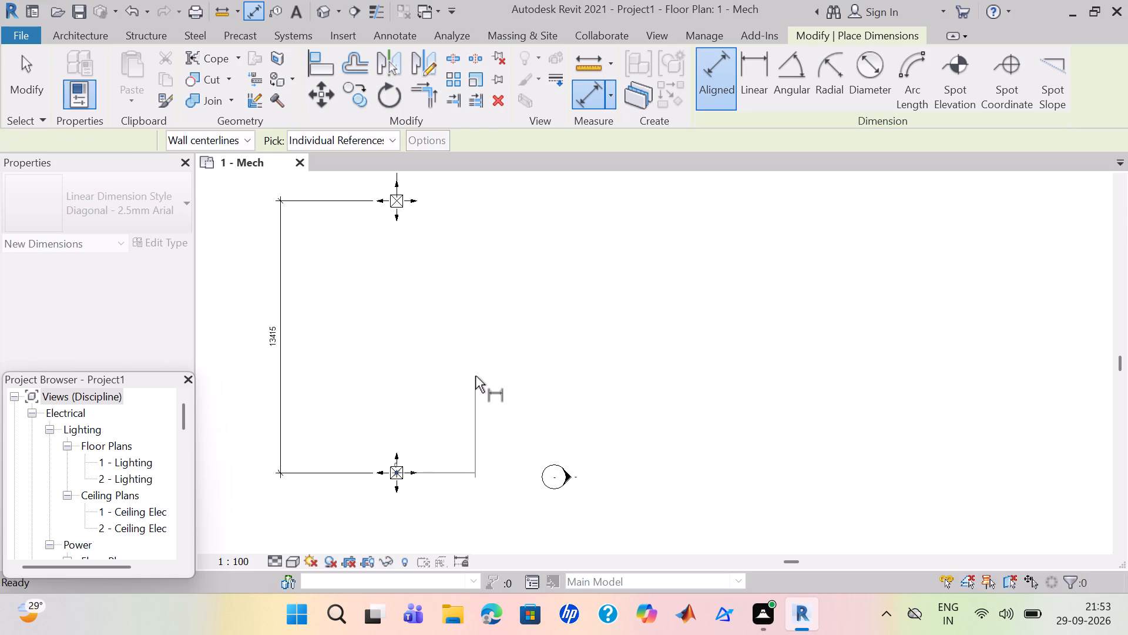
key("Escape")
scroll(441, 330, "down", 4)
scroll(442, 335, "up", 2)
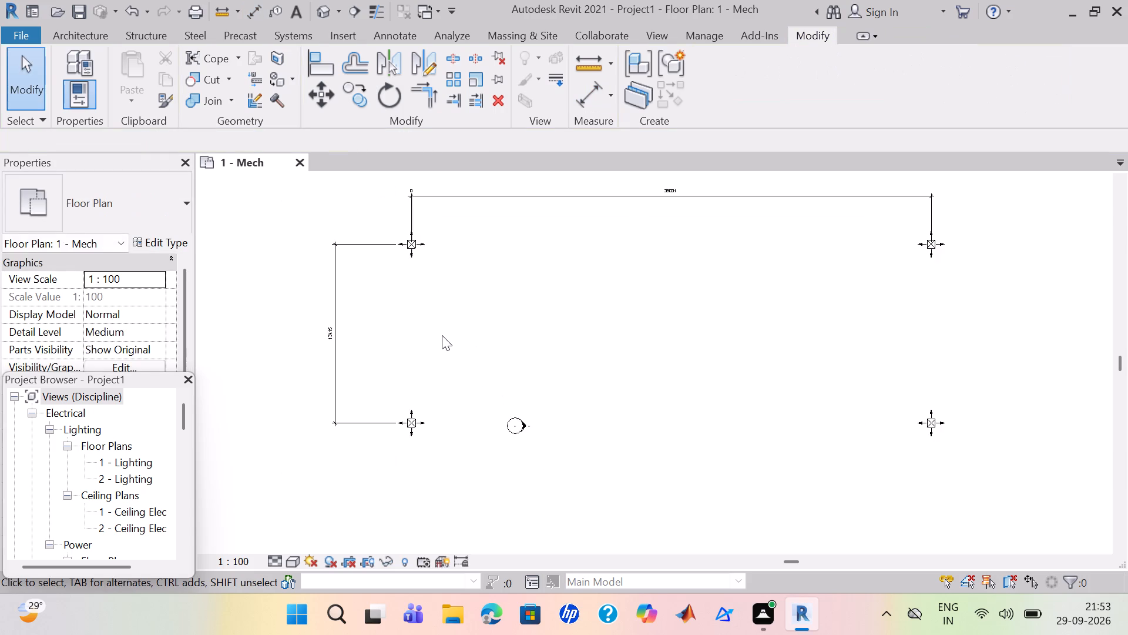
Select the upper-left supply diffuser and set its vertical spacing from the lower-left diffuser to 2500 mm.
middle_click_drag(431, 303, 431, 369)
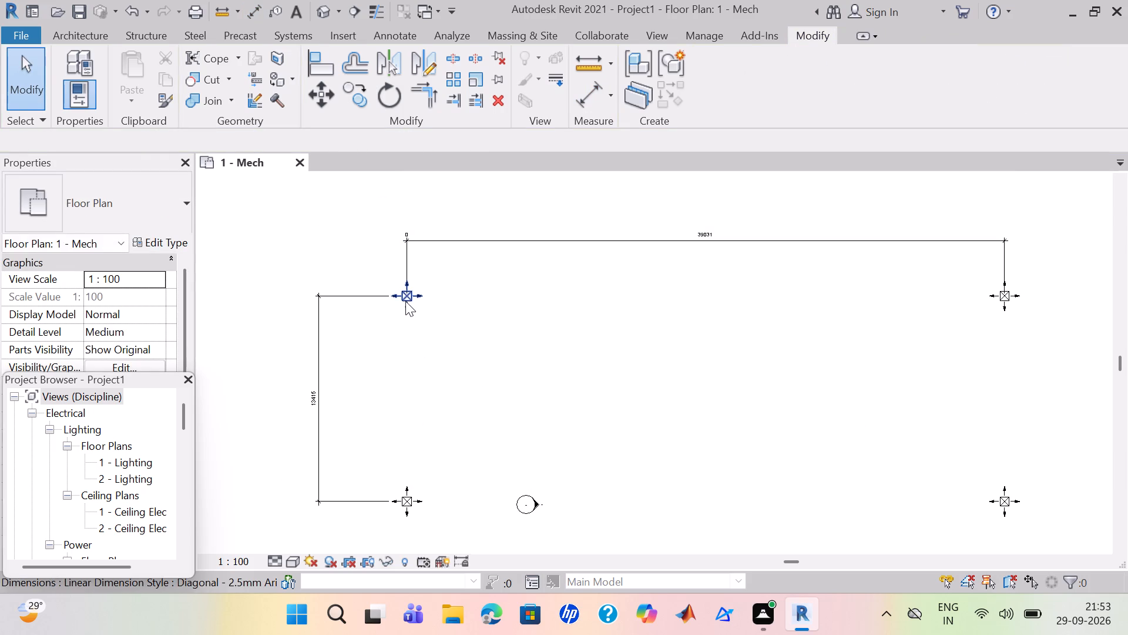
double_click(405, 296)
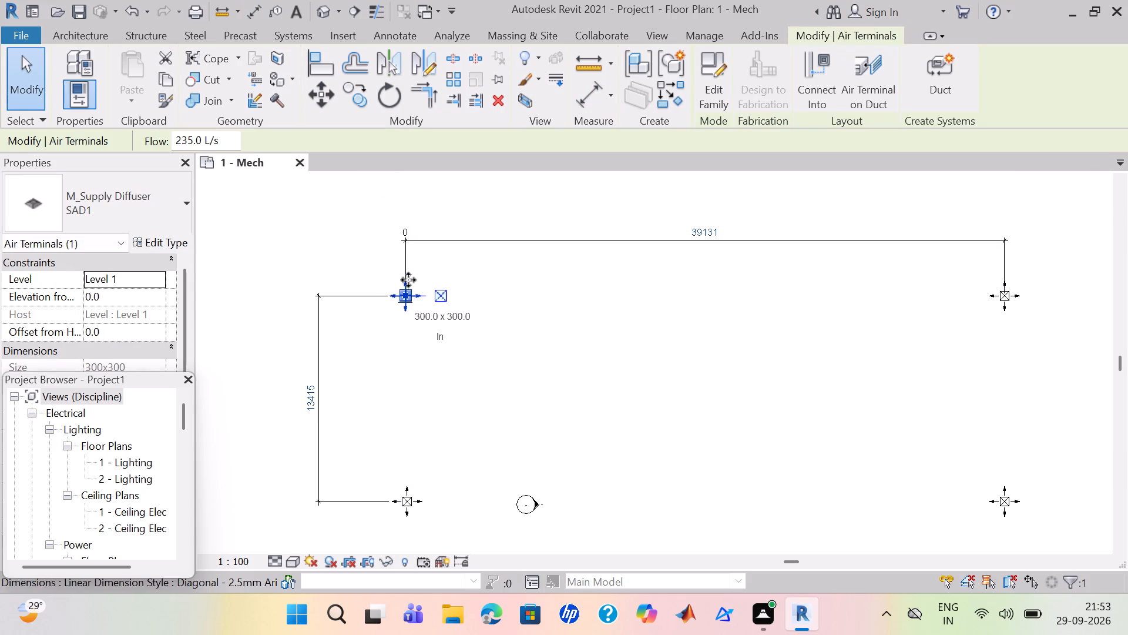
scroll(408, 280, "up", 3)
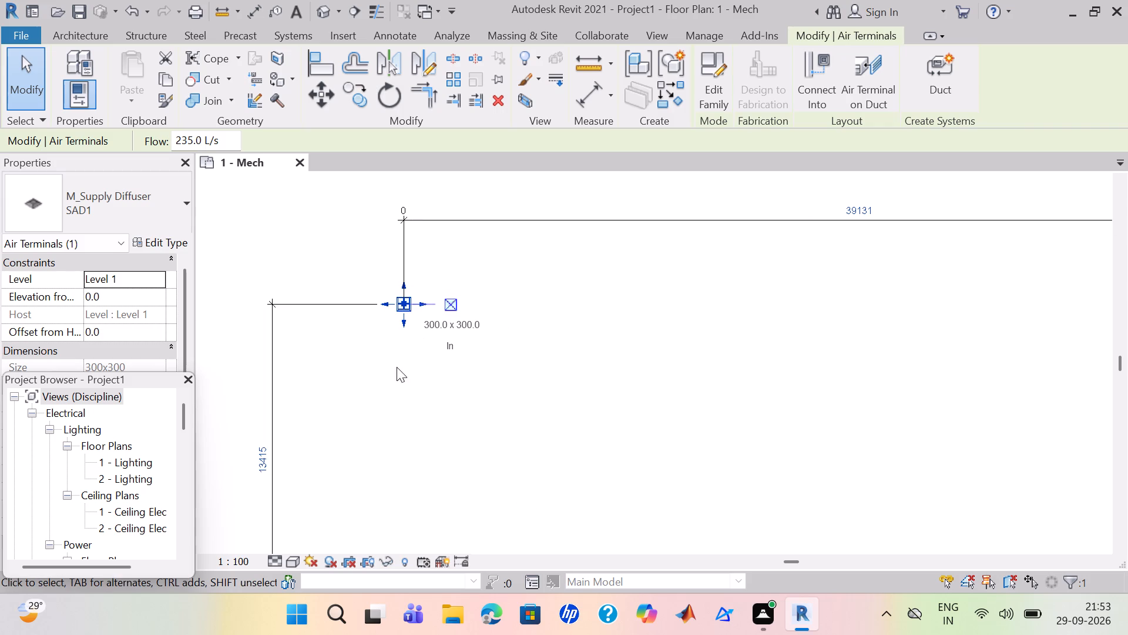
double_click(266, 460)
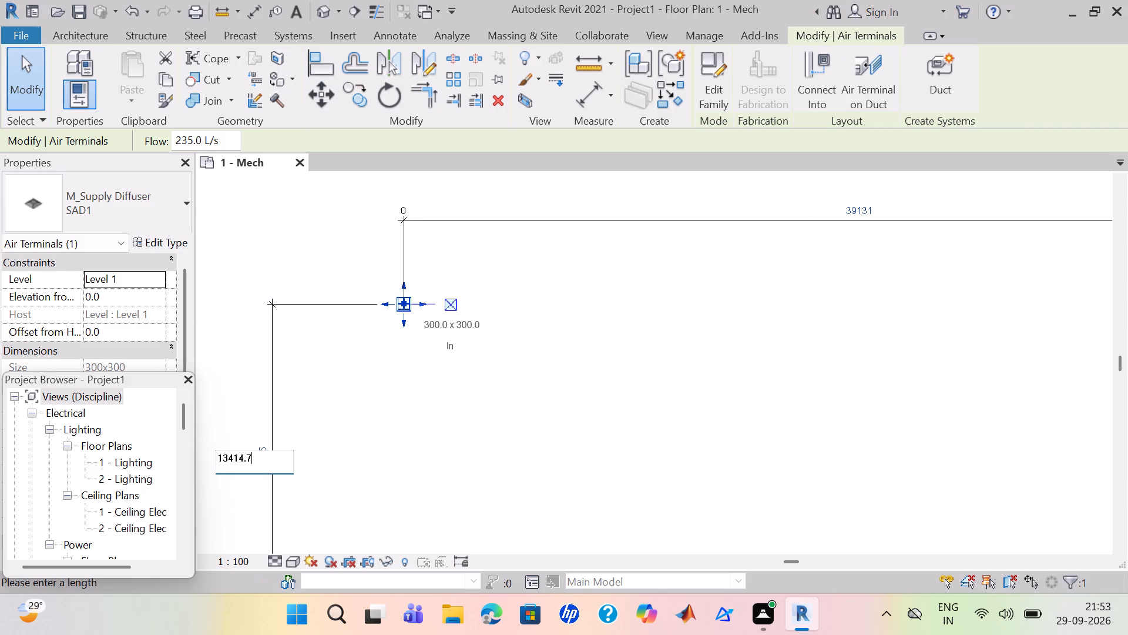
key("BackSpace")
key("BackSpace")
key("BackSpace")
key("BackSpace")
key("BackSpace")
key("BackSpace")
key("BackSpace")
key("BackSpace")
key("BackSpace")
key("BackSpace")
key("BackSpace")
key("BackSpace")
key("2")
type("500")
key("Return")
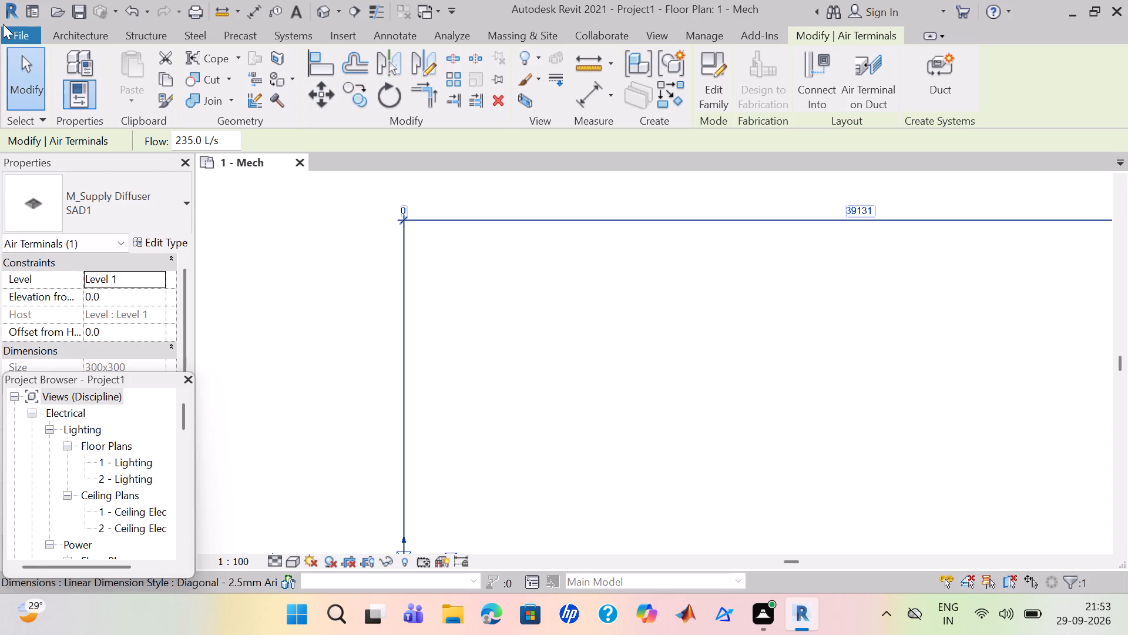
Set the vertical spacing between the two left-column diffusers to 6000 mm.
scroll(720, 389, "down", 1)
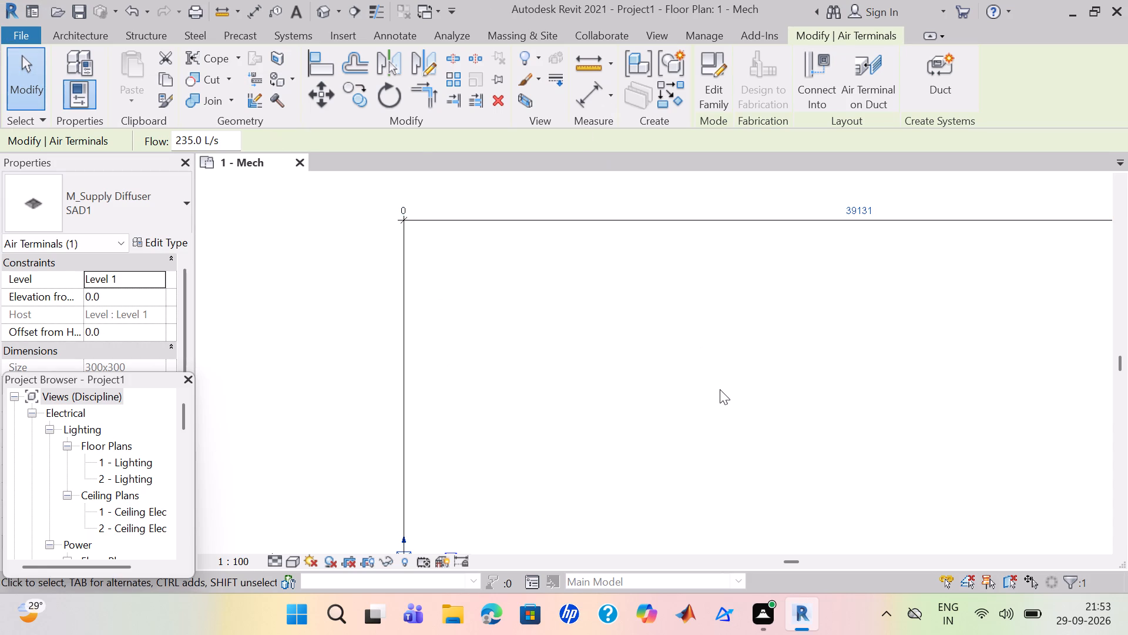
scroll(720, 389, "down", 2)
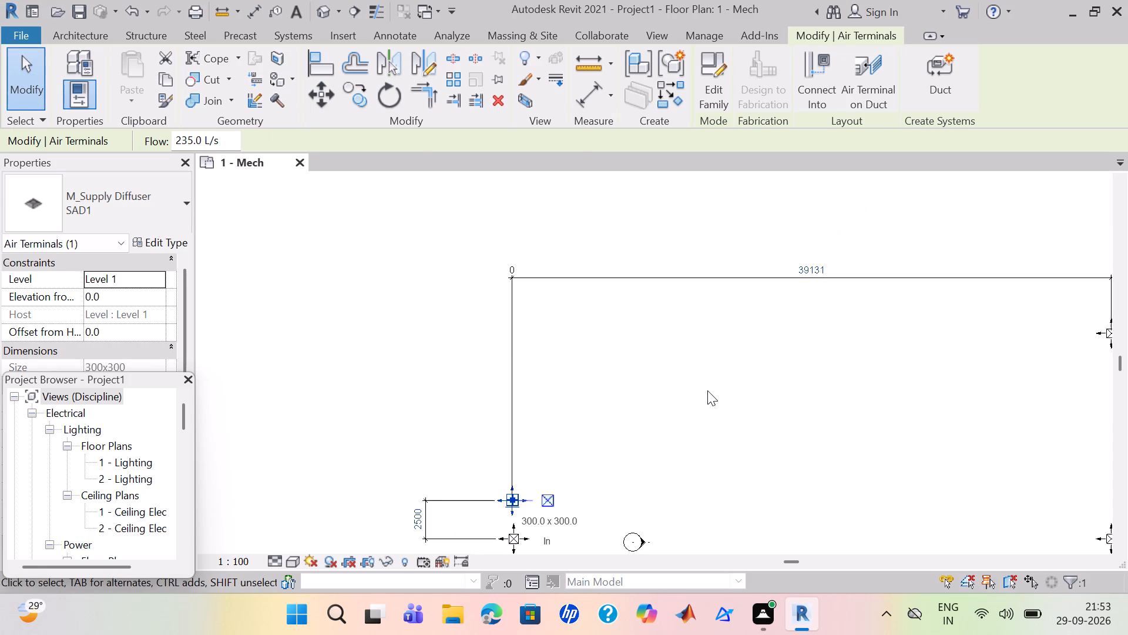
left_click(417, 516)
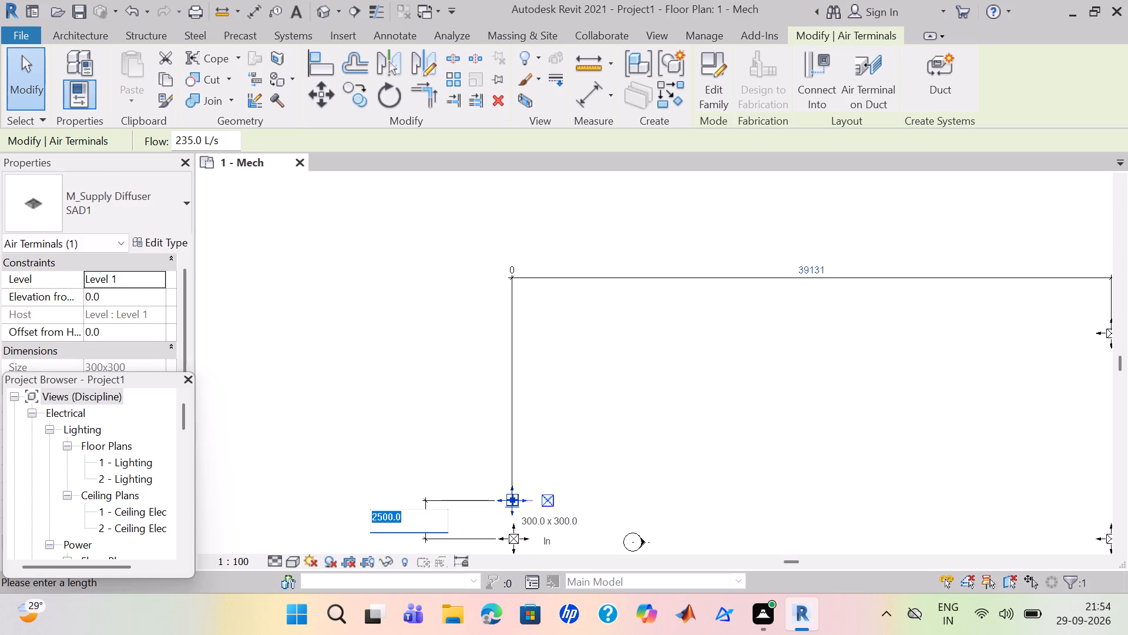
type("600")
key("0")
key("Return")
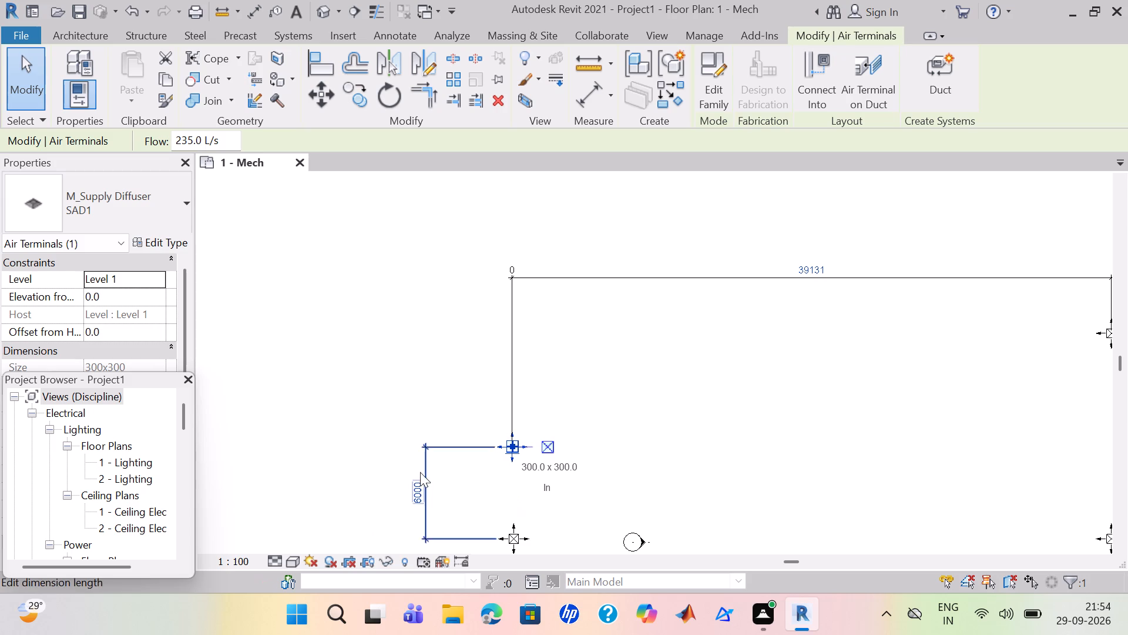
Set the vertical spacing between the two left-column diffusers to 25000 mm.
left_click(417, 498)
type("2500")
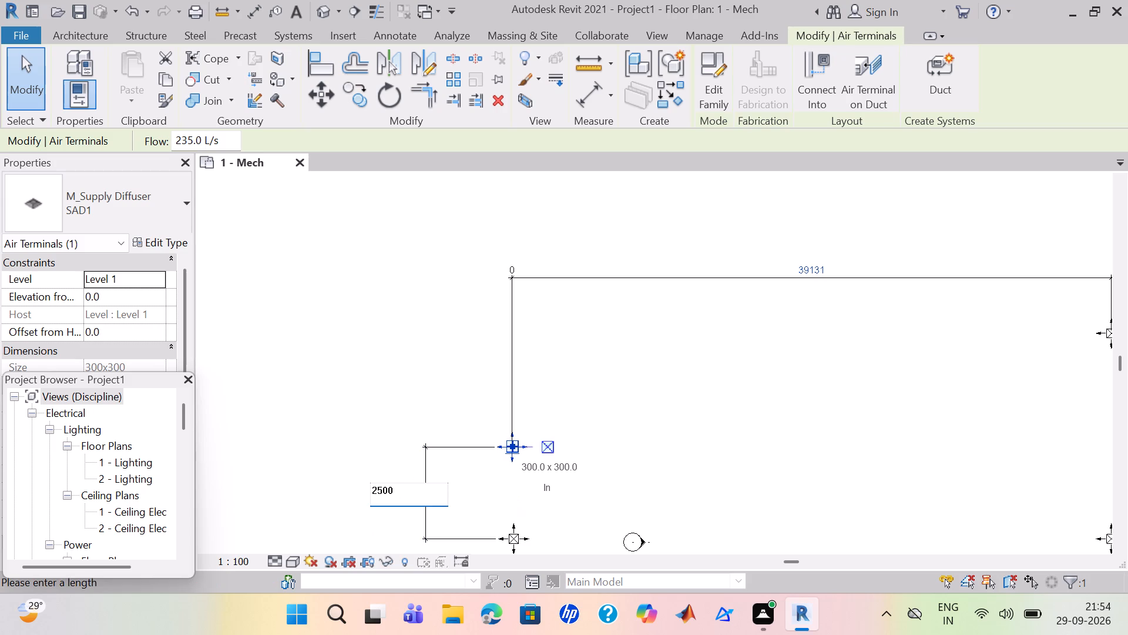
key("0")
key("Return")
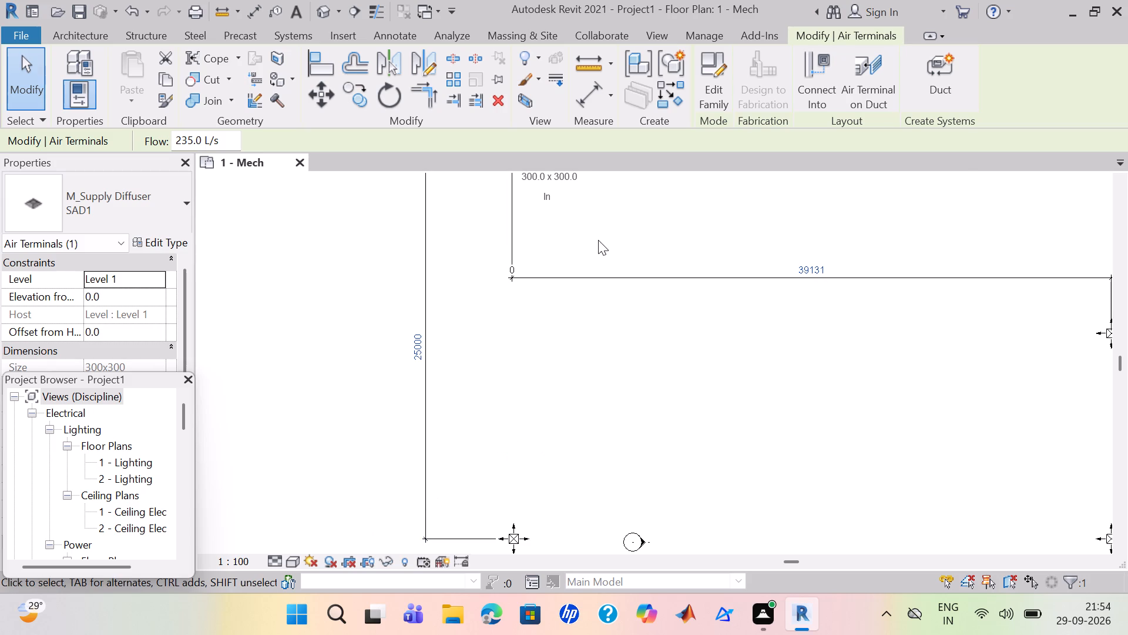
Set the vertical spacing between the two left-column diffusers to 4000 mm.
scroll(598, 240, "down", 3)
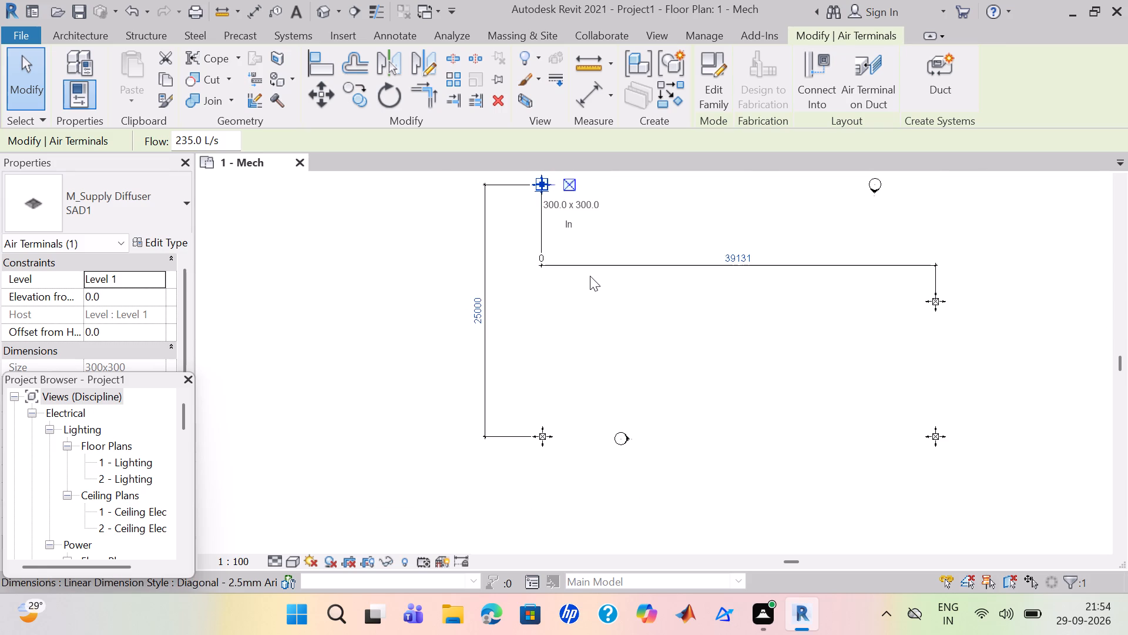
left_click(475, 315)
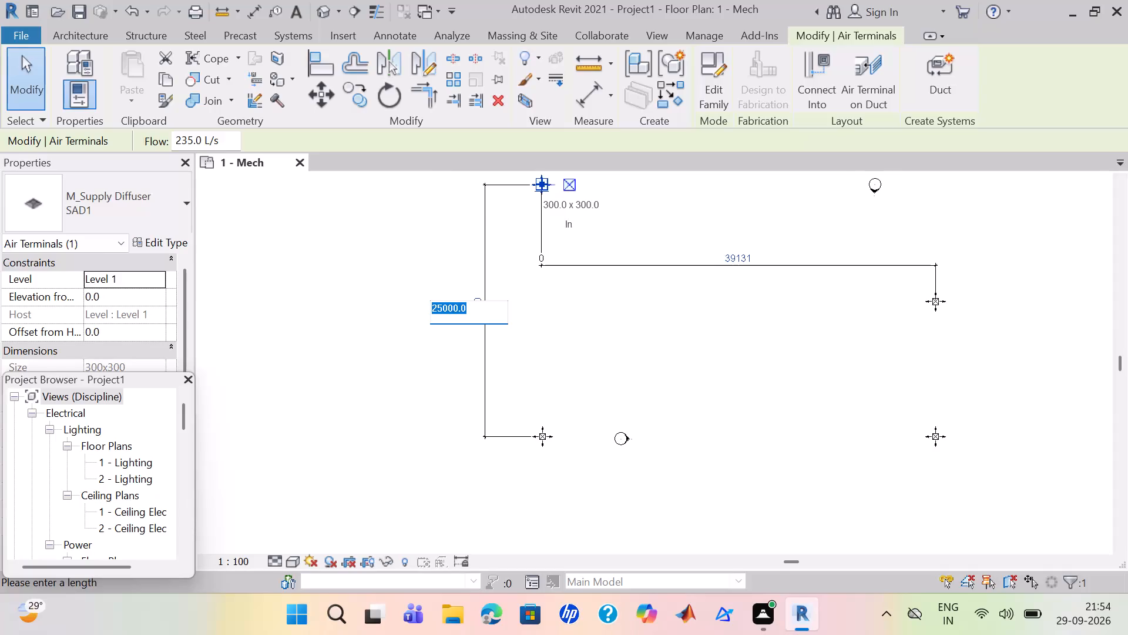
key("1")
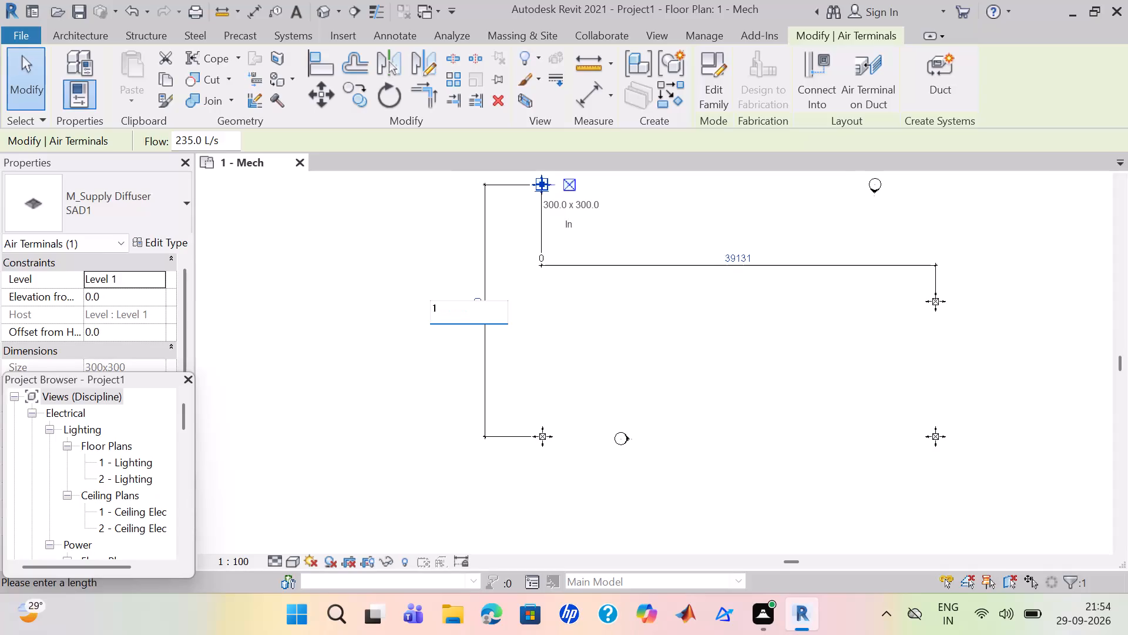
key("BackSpace")
key("3")
key("BackSpace")
type("4000")
key("Return")
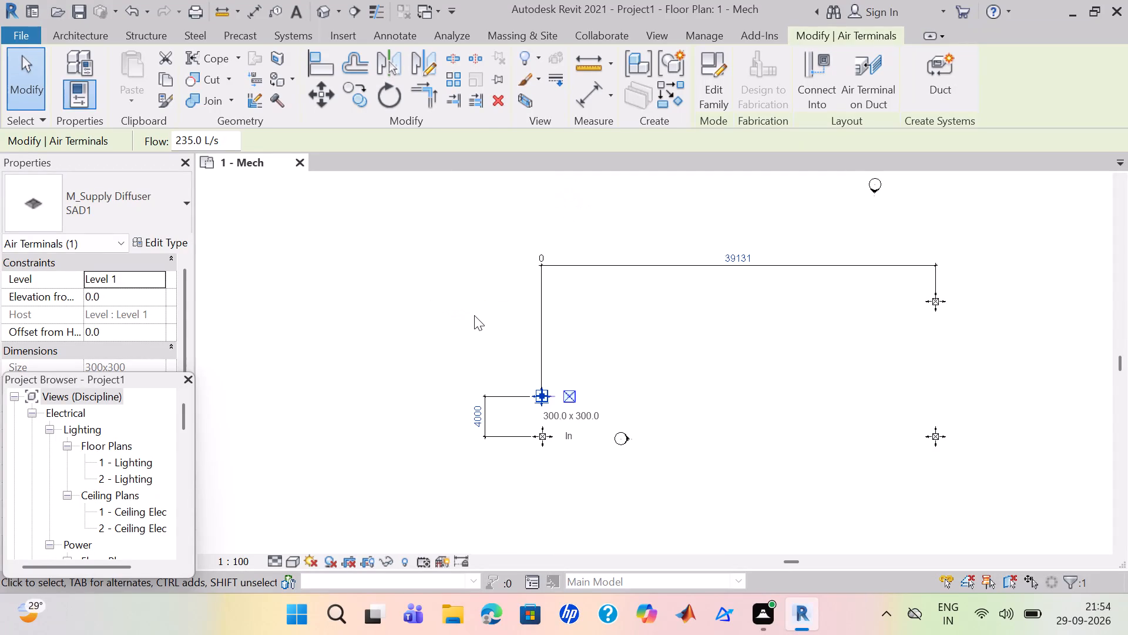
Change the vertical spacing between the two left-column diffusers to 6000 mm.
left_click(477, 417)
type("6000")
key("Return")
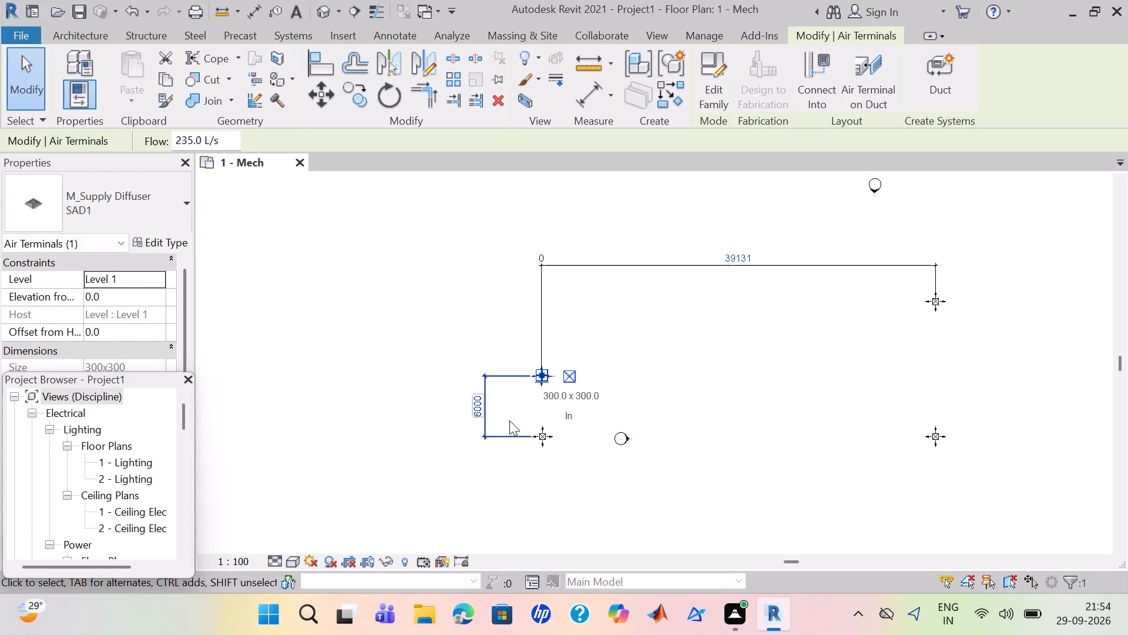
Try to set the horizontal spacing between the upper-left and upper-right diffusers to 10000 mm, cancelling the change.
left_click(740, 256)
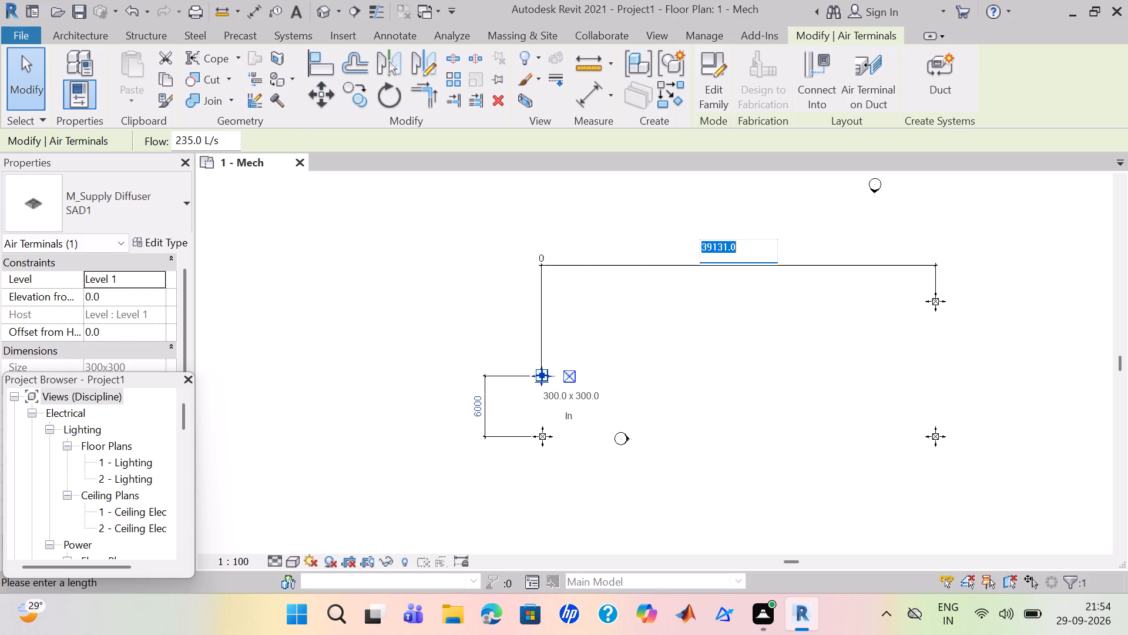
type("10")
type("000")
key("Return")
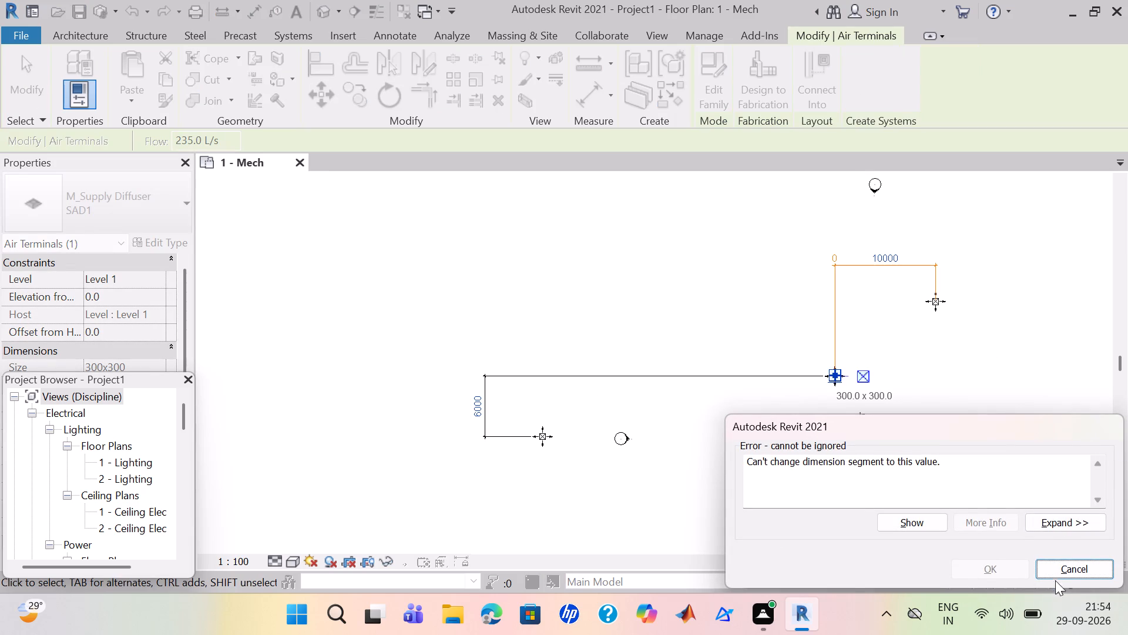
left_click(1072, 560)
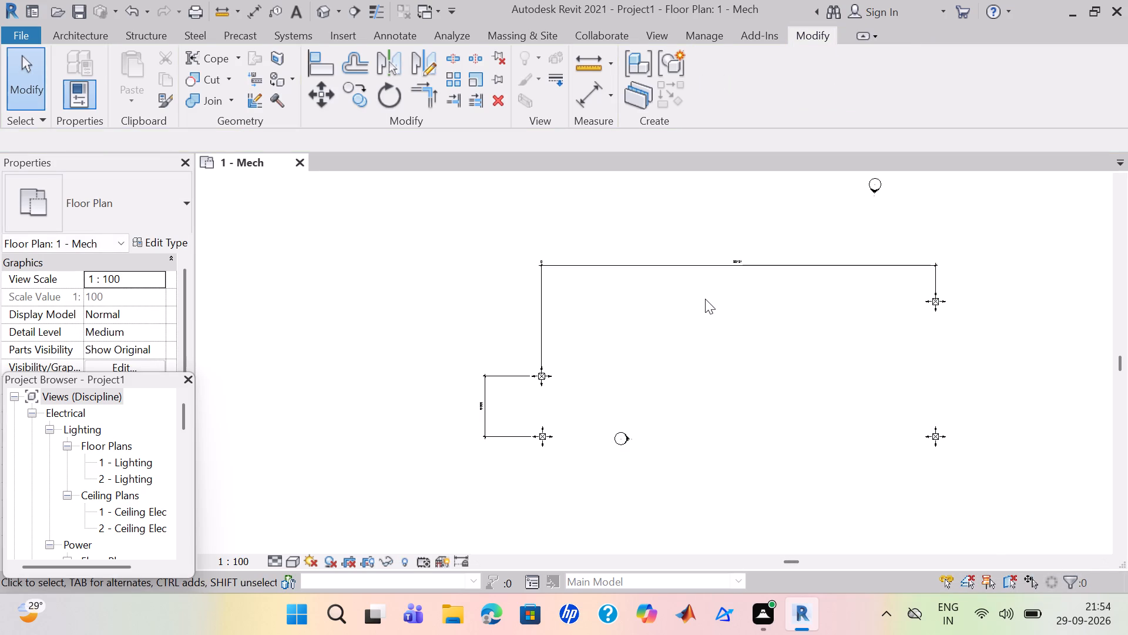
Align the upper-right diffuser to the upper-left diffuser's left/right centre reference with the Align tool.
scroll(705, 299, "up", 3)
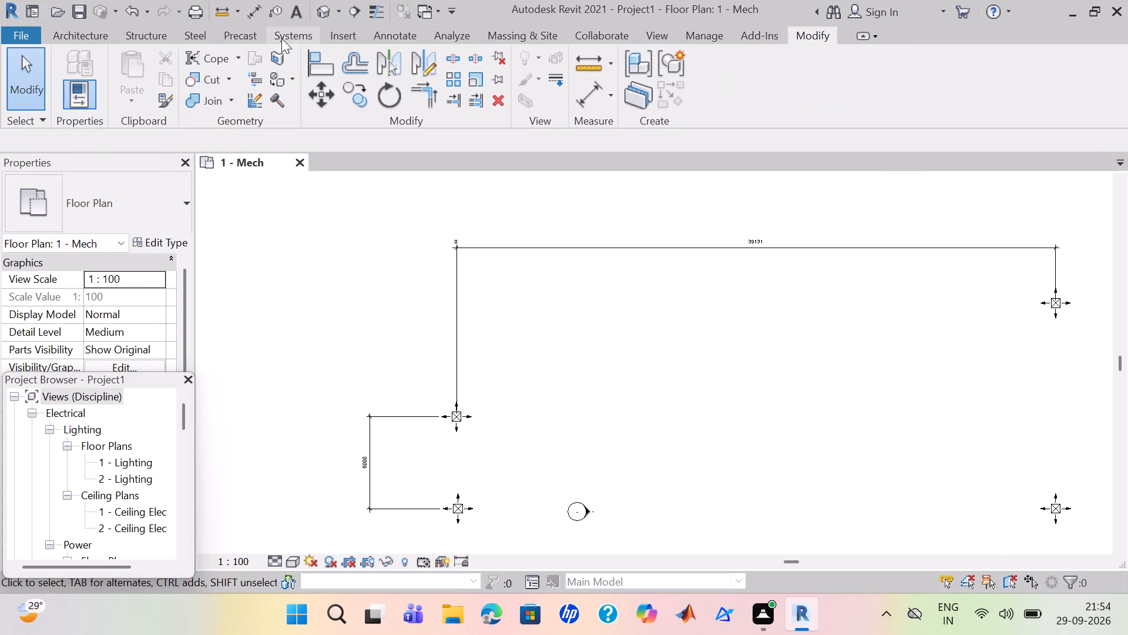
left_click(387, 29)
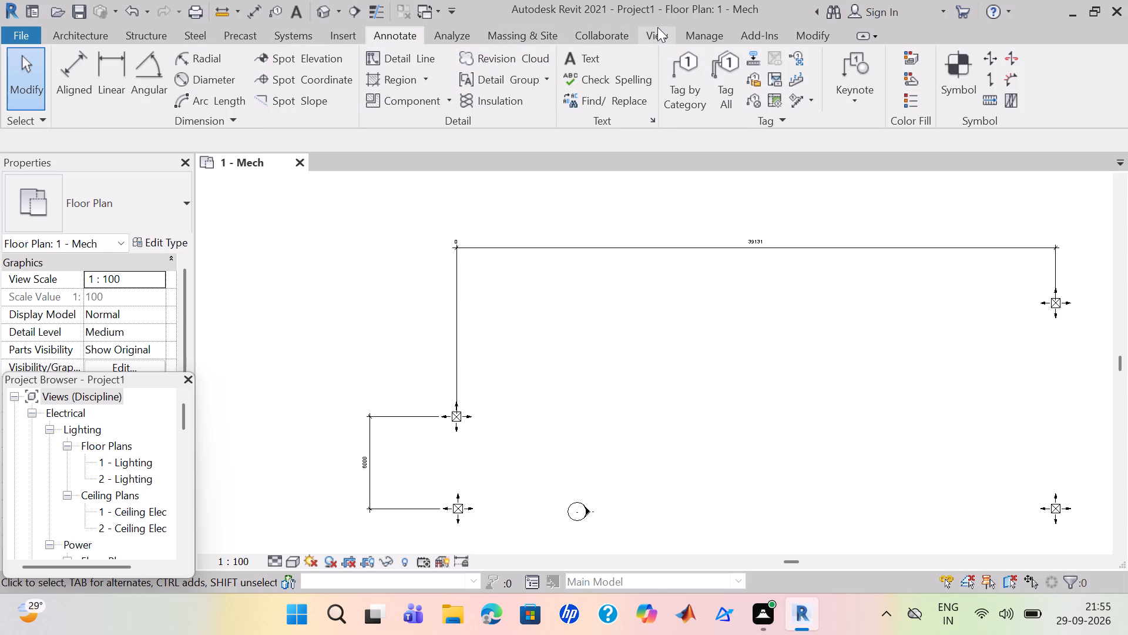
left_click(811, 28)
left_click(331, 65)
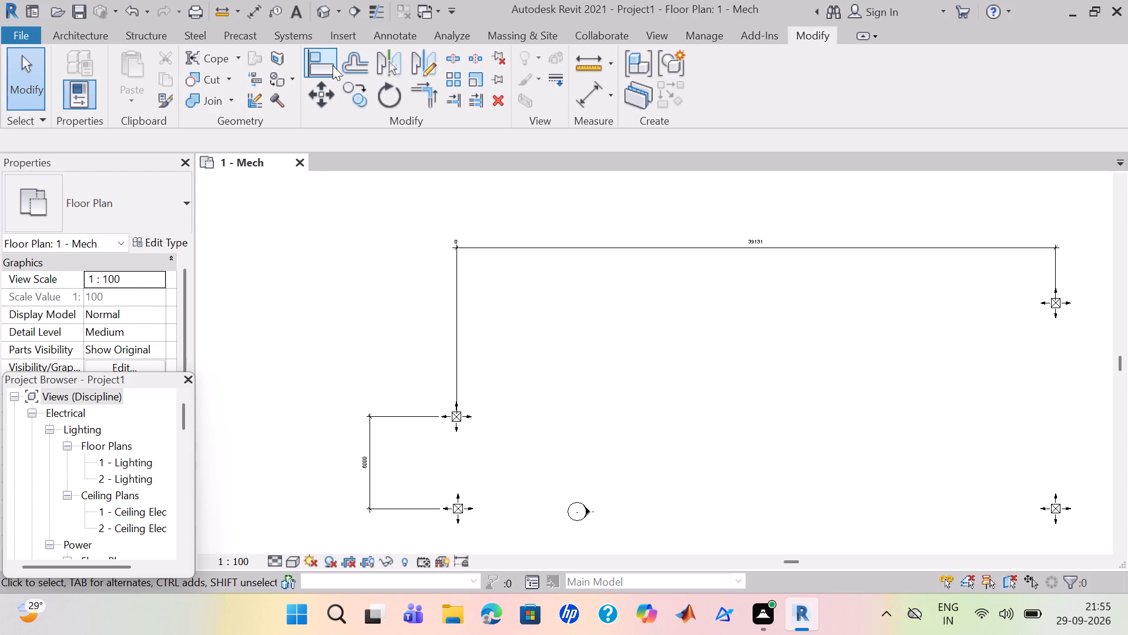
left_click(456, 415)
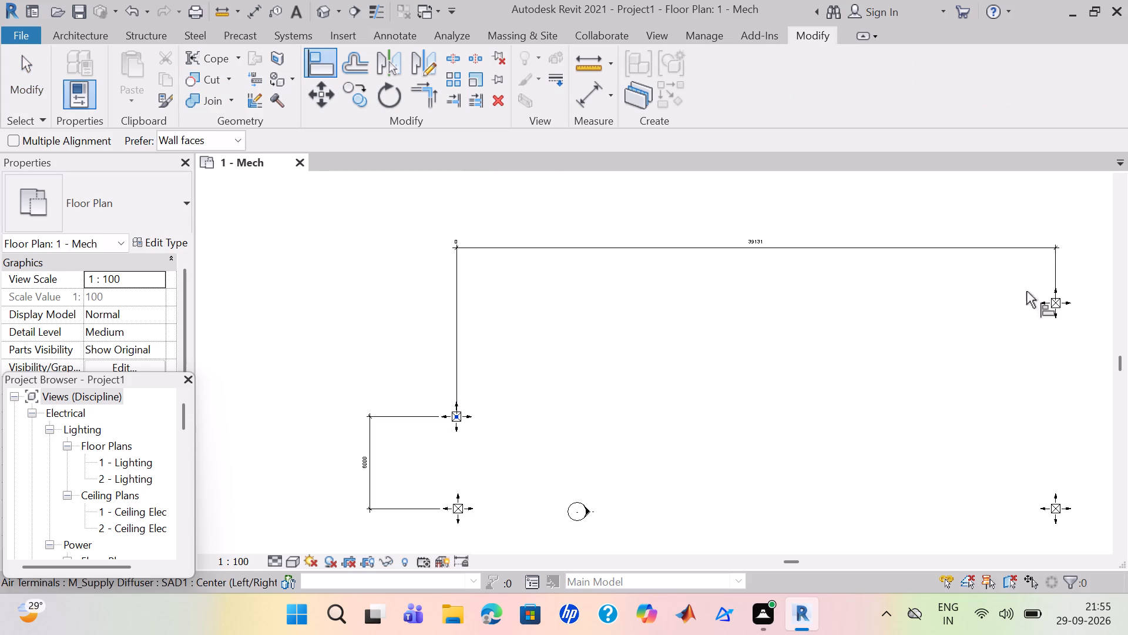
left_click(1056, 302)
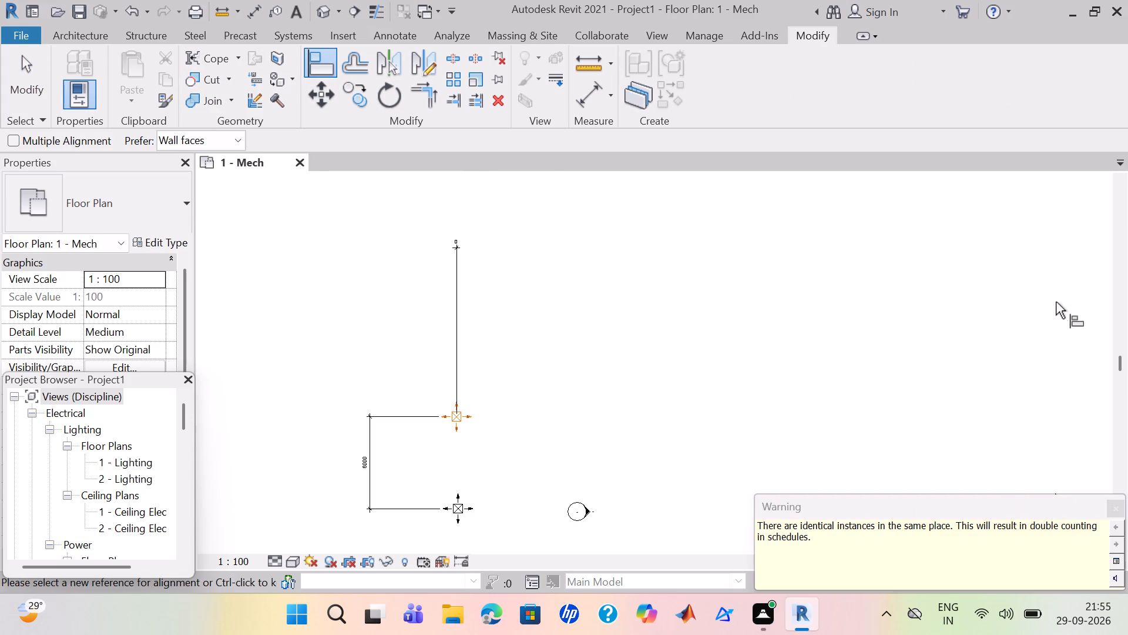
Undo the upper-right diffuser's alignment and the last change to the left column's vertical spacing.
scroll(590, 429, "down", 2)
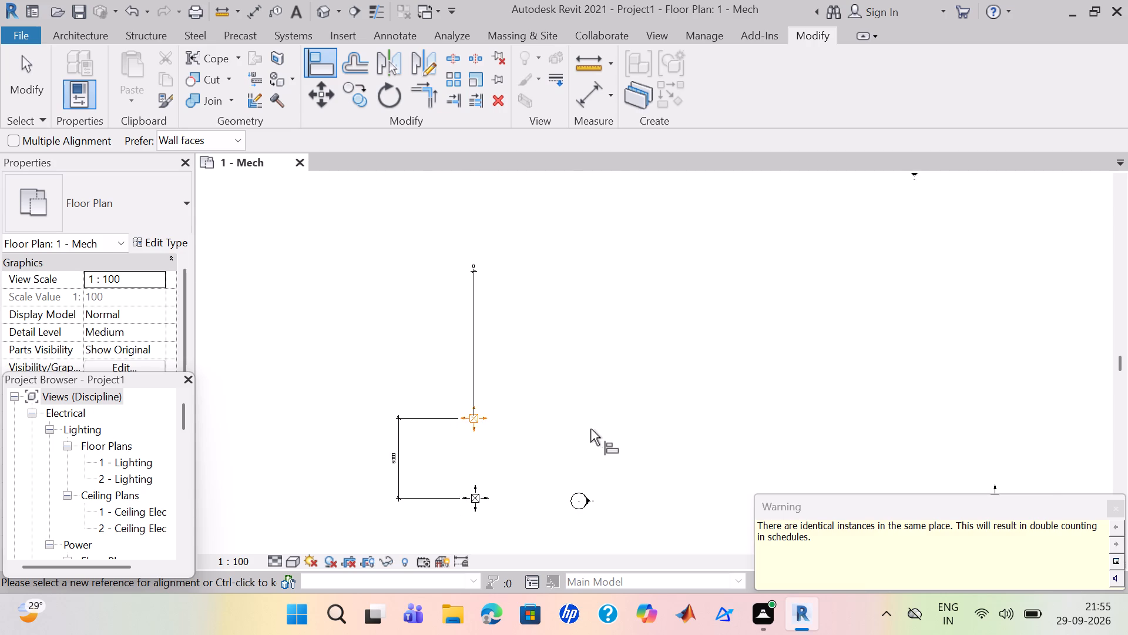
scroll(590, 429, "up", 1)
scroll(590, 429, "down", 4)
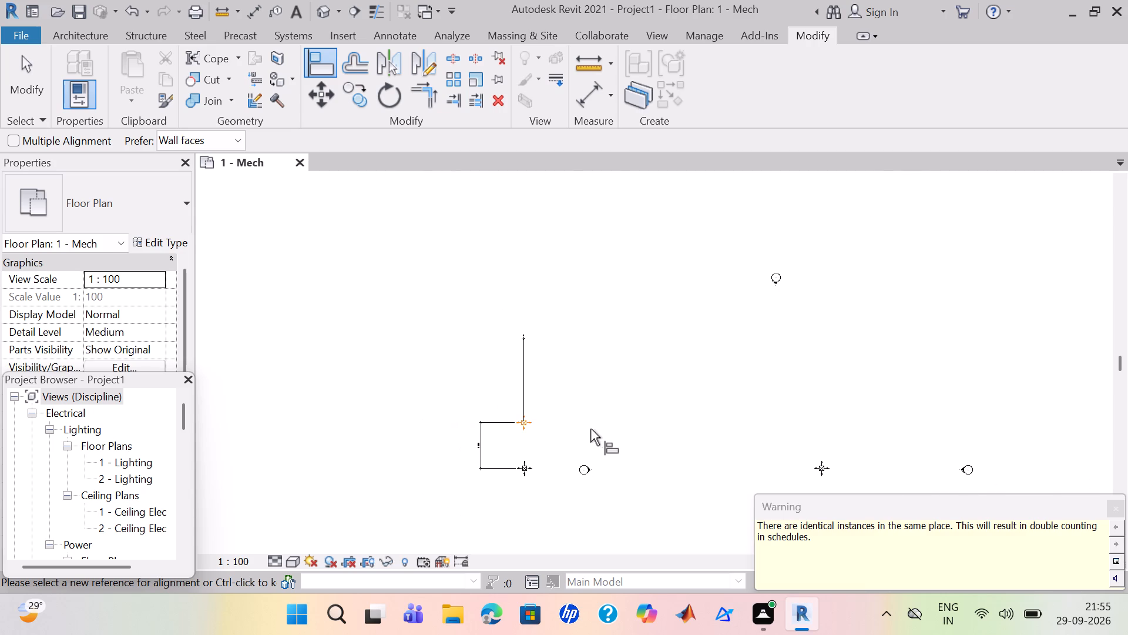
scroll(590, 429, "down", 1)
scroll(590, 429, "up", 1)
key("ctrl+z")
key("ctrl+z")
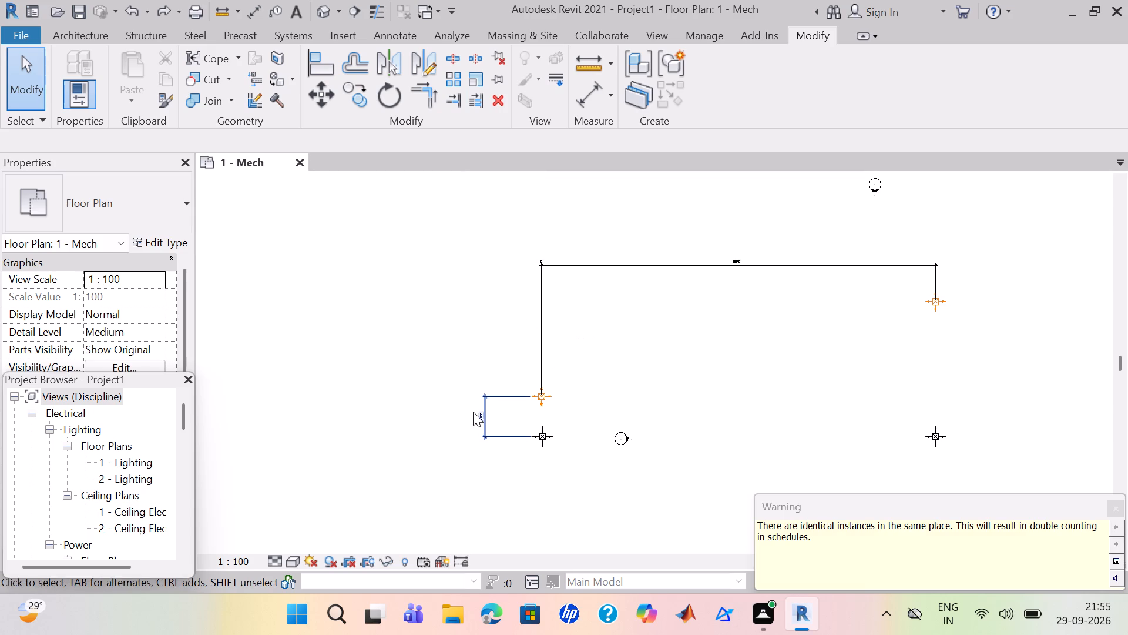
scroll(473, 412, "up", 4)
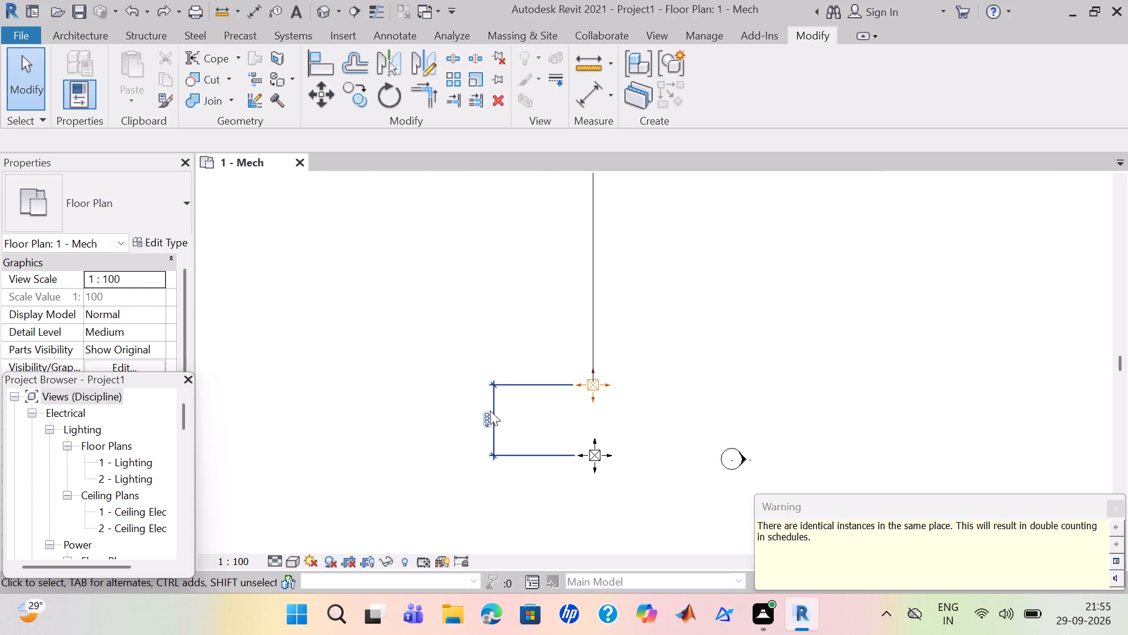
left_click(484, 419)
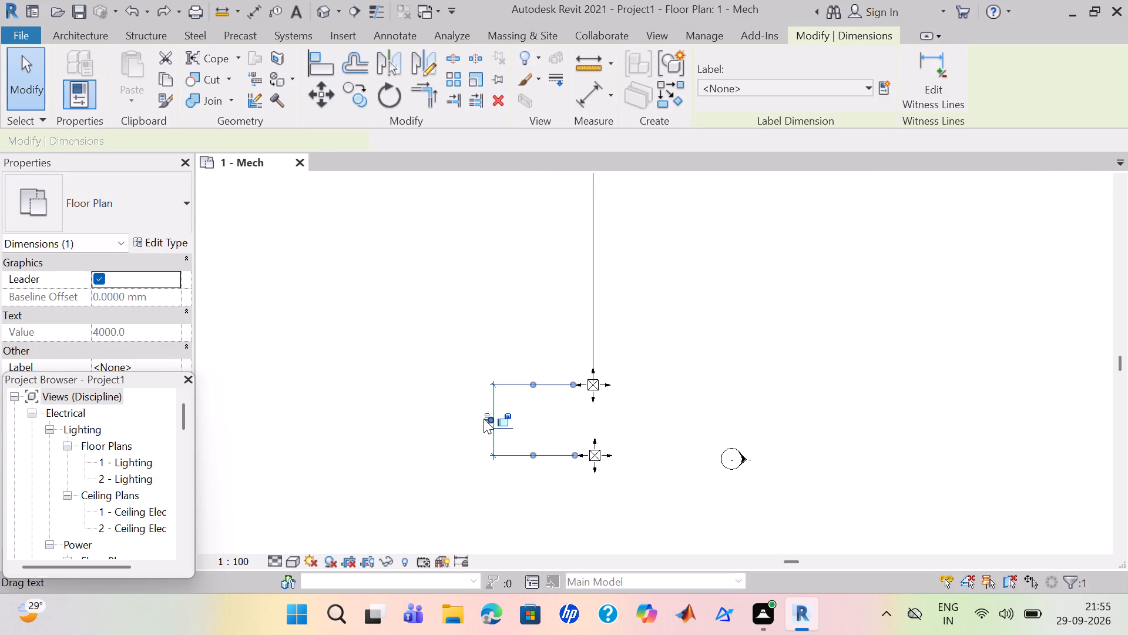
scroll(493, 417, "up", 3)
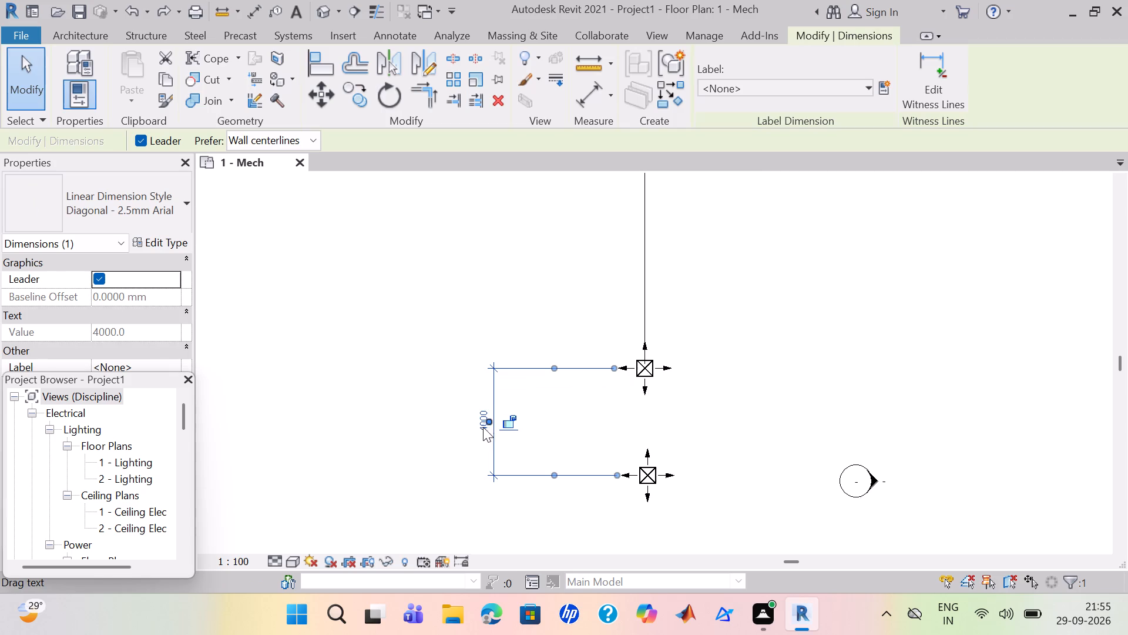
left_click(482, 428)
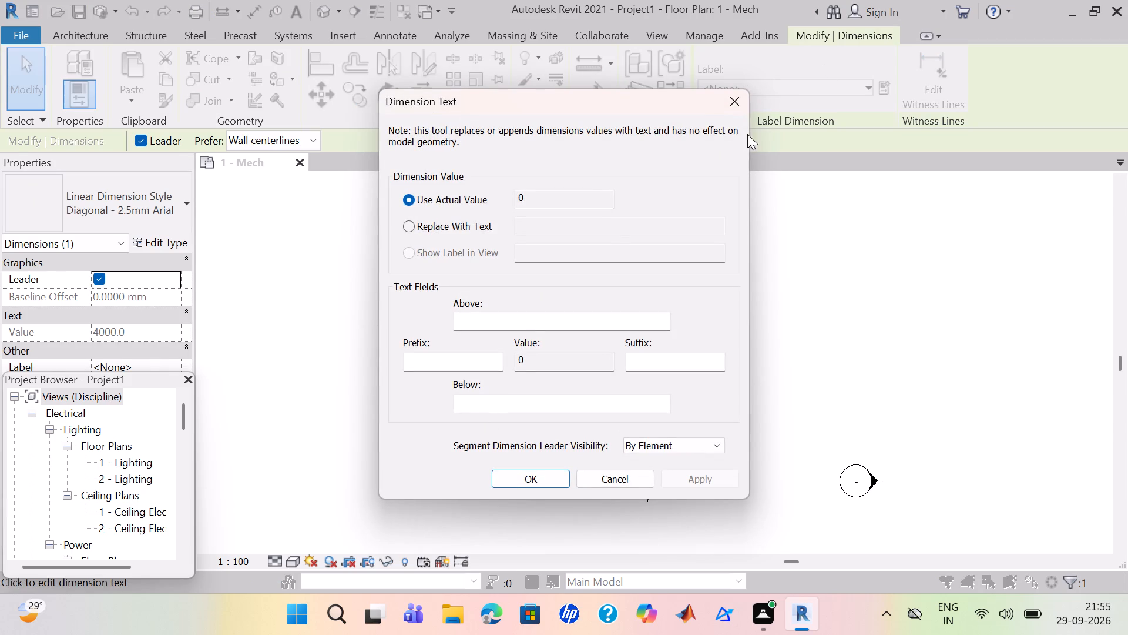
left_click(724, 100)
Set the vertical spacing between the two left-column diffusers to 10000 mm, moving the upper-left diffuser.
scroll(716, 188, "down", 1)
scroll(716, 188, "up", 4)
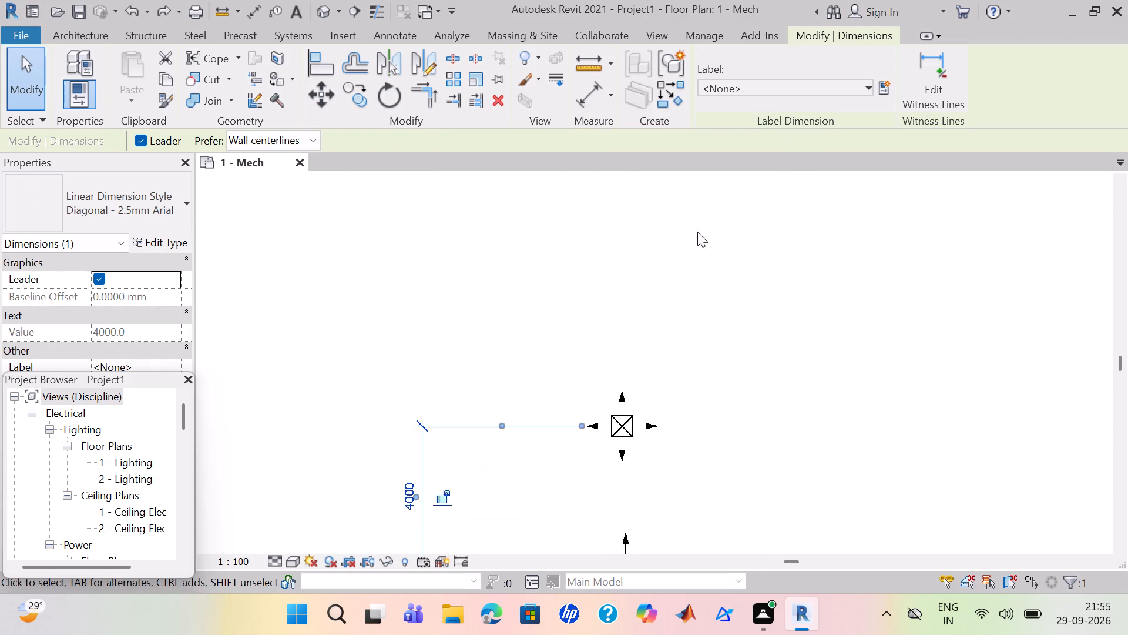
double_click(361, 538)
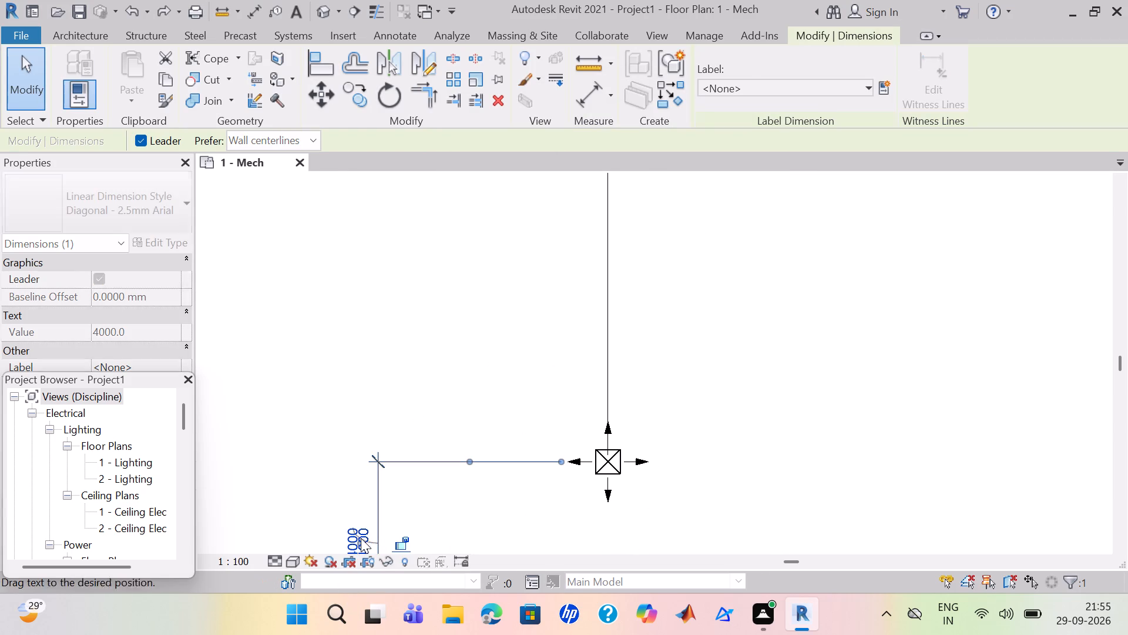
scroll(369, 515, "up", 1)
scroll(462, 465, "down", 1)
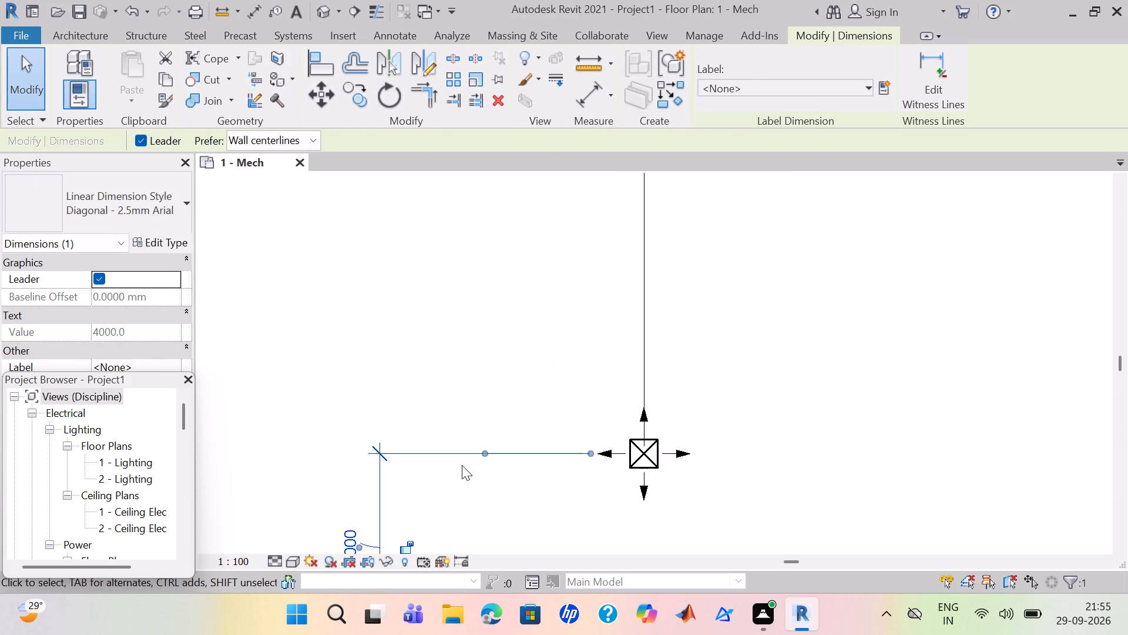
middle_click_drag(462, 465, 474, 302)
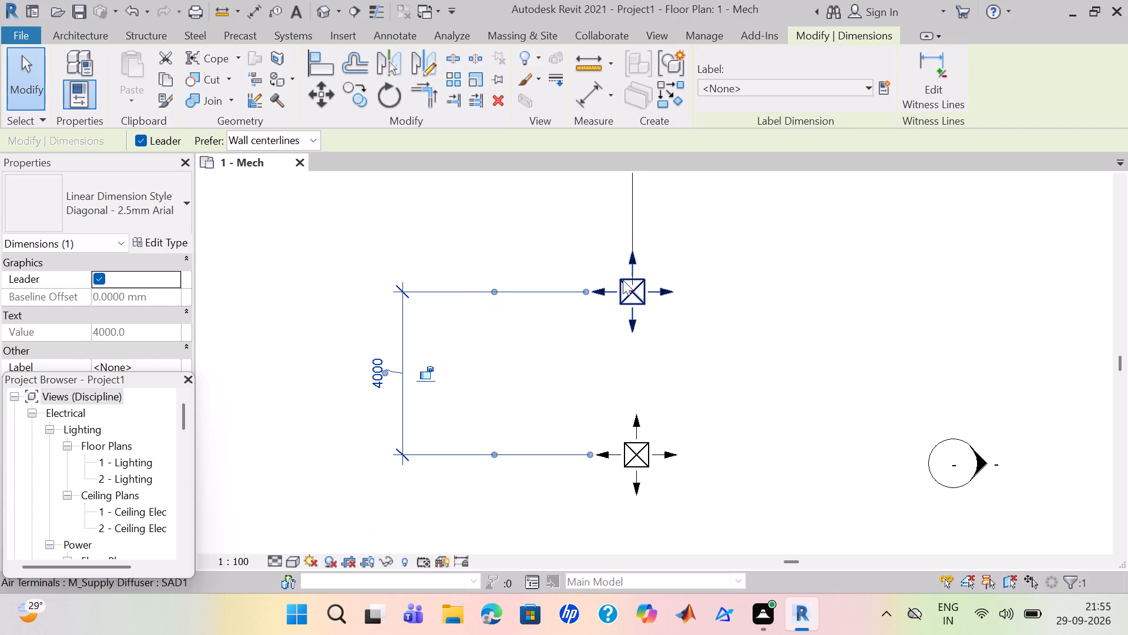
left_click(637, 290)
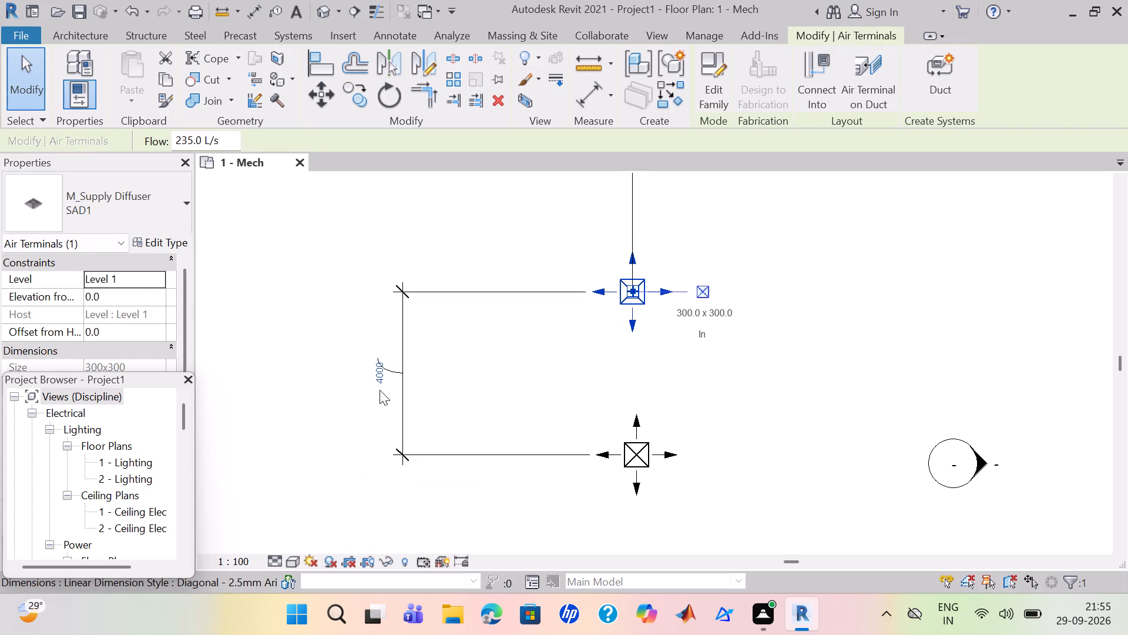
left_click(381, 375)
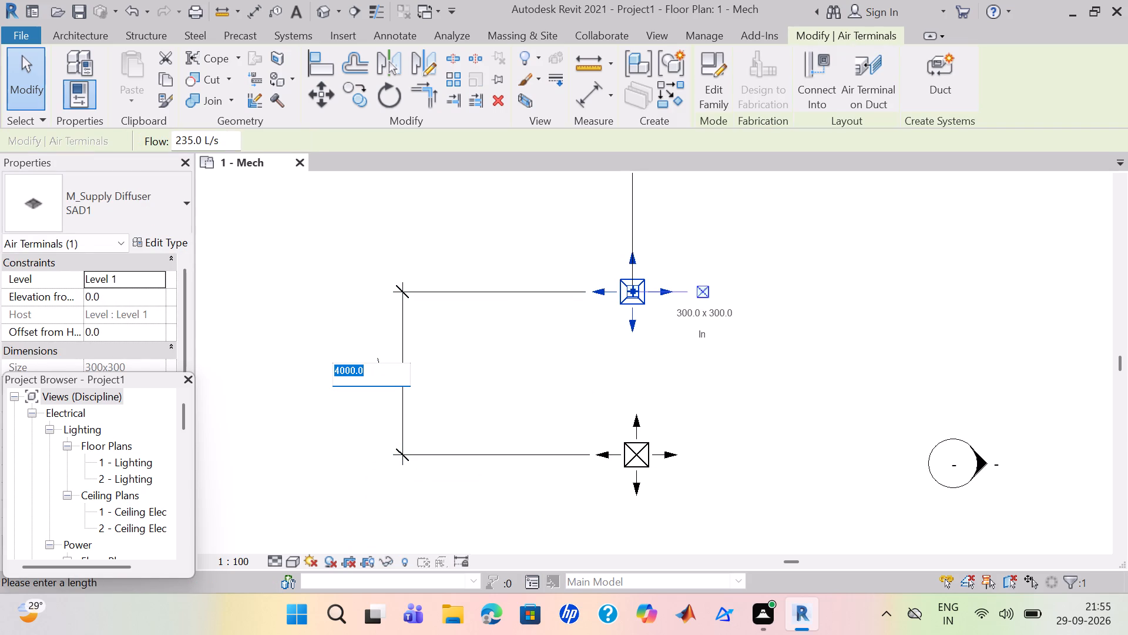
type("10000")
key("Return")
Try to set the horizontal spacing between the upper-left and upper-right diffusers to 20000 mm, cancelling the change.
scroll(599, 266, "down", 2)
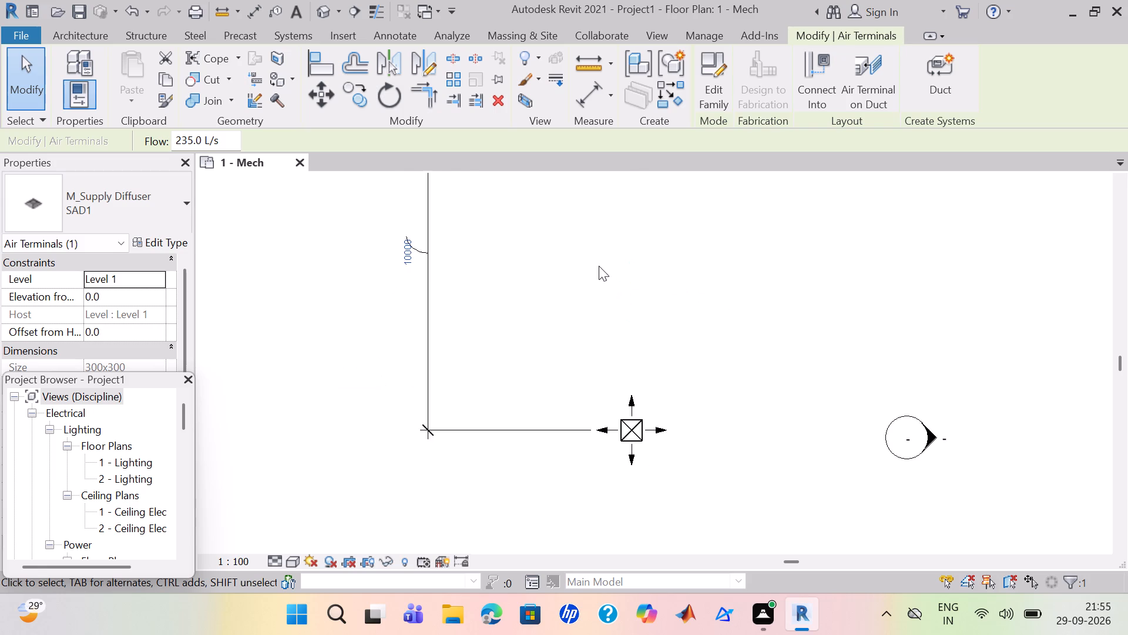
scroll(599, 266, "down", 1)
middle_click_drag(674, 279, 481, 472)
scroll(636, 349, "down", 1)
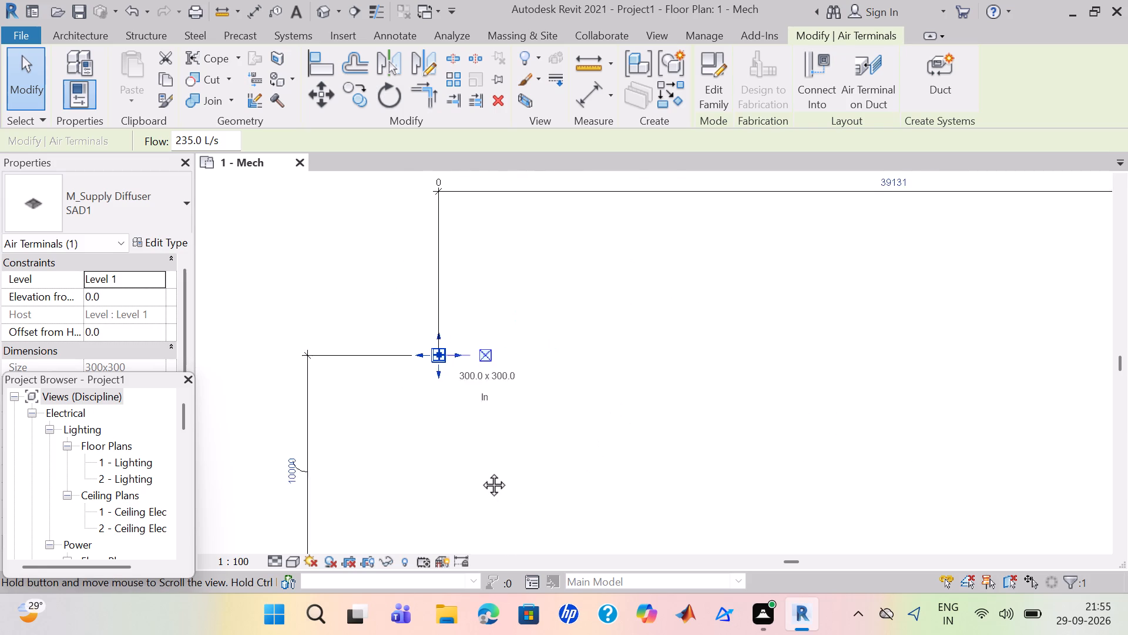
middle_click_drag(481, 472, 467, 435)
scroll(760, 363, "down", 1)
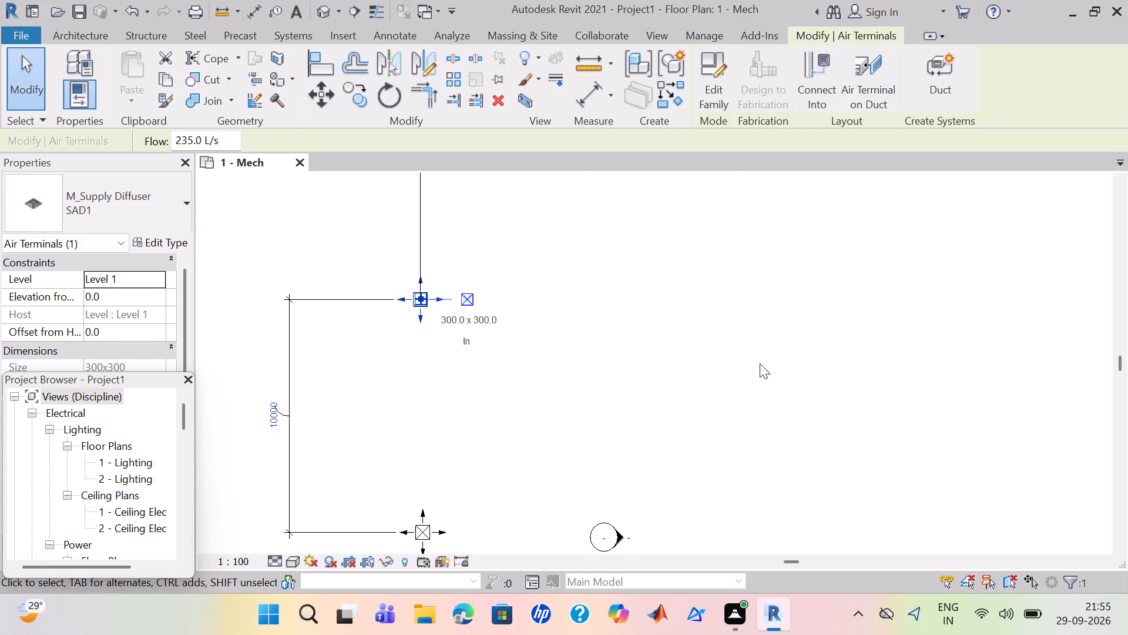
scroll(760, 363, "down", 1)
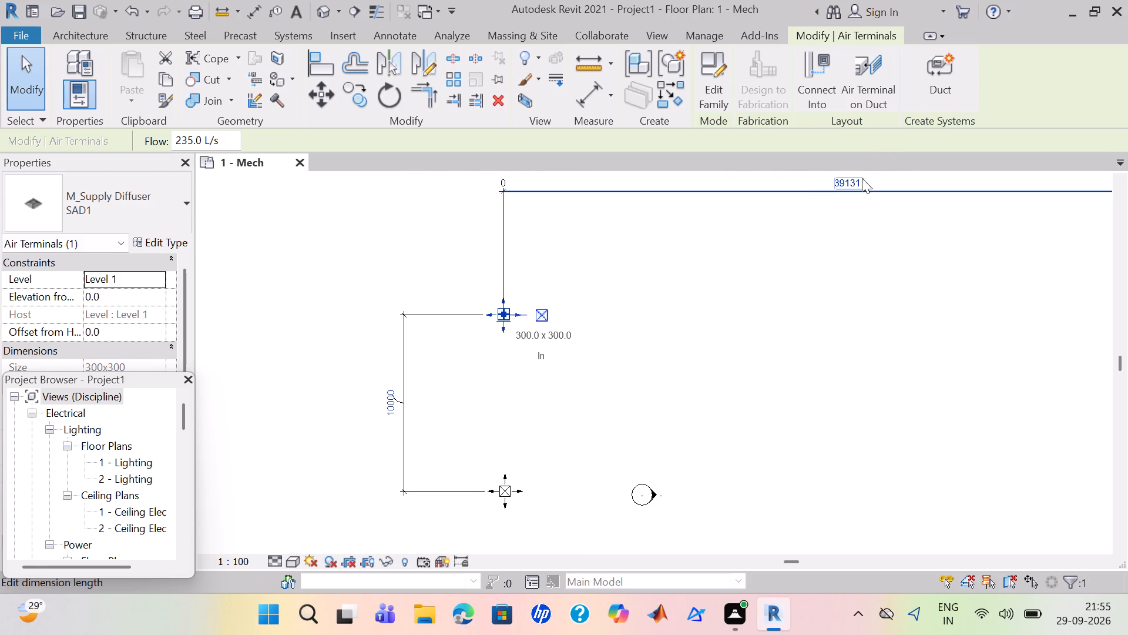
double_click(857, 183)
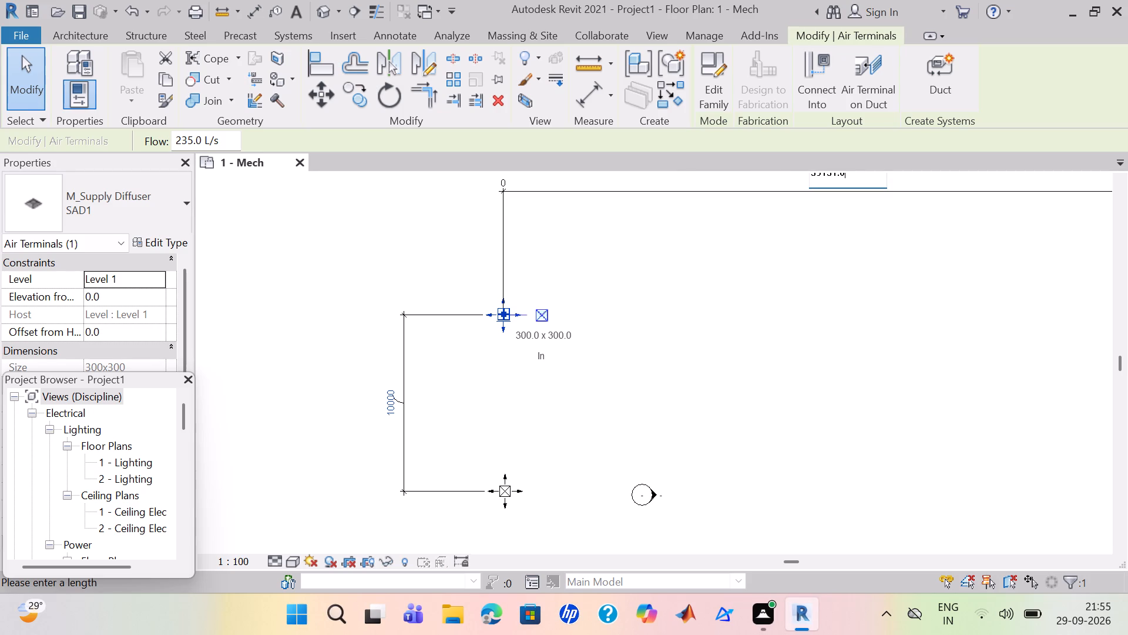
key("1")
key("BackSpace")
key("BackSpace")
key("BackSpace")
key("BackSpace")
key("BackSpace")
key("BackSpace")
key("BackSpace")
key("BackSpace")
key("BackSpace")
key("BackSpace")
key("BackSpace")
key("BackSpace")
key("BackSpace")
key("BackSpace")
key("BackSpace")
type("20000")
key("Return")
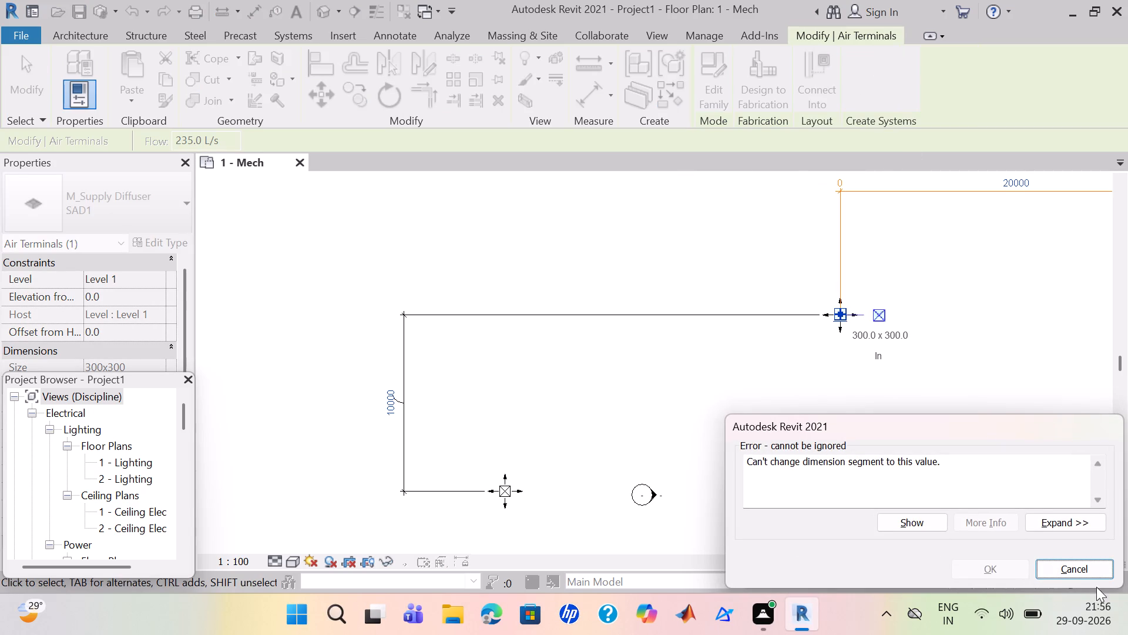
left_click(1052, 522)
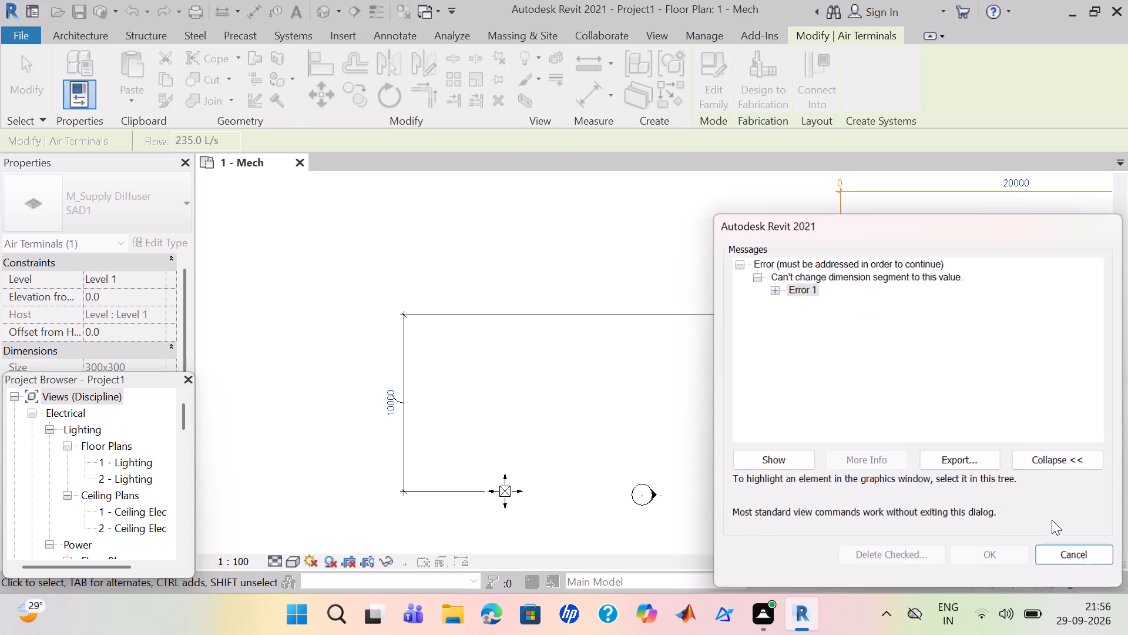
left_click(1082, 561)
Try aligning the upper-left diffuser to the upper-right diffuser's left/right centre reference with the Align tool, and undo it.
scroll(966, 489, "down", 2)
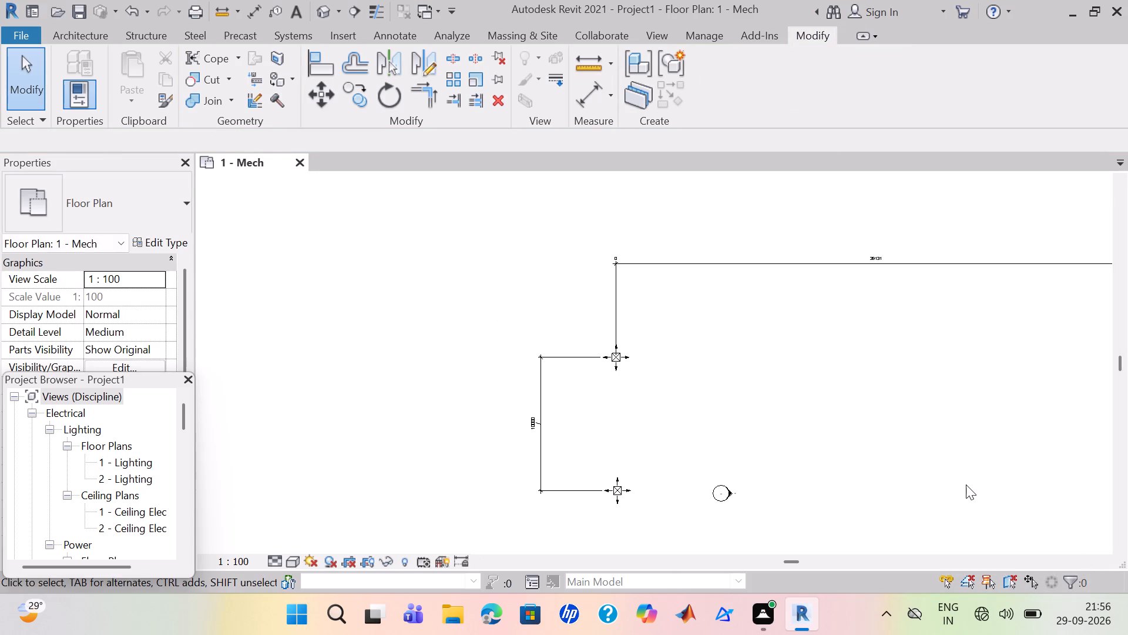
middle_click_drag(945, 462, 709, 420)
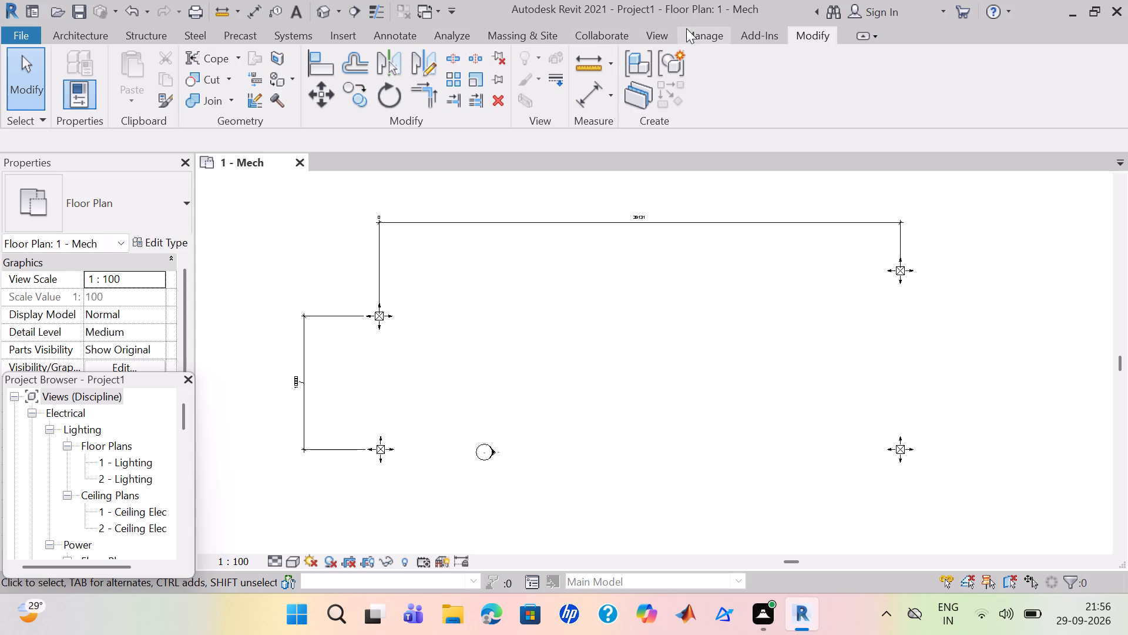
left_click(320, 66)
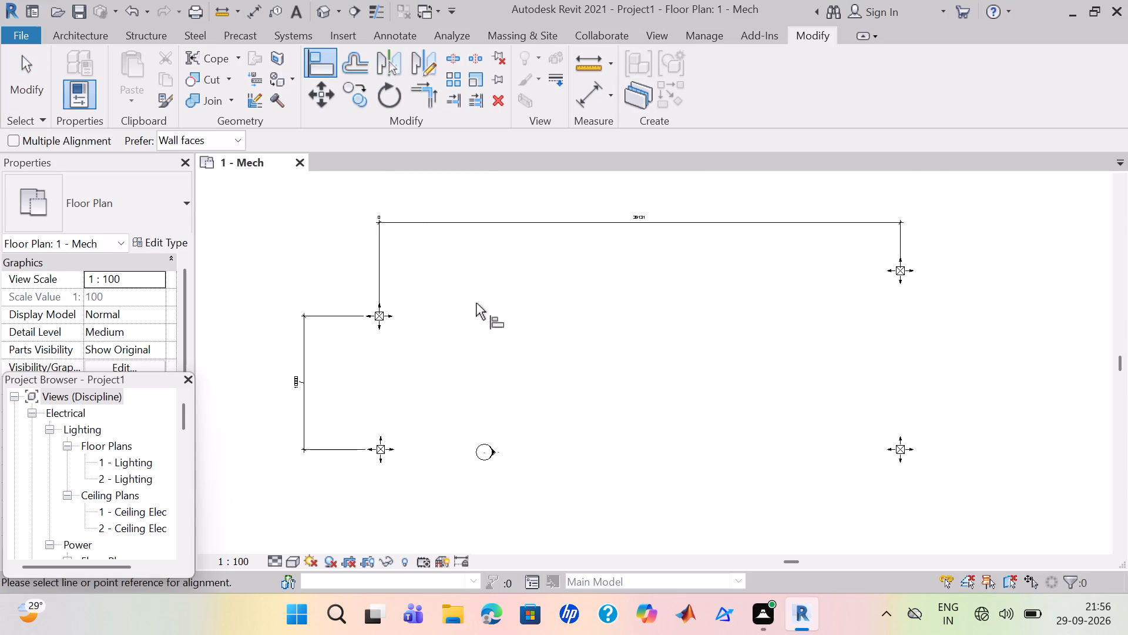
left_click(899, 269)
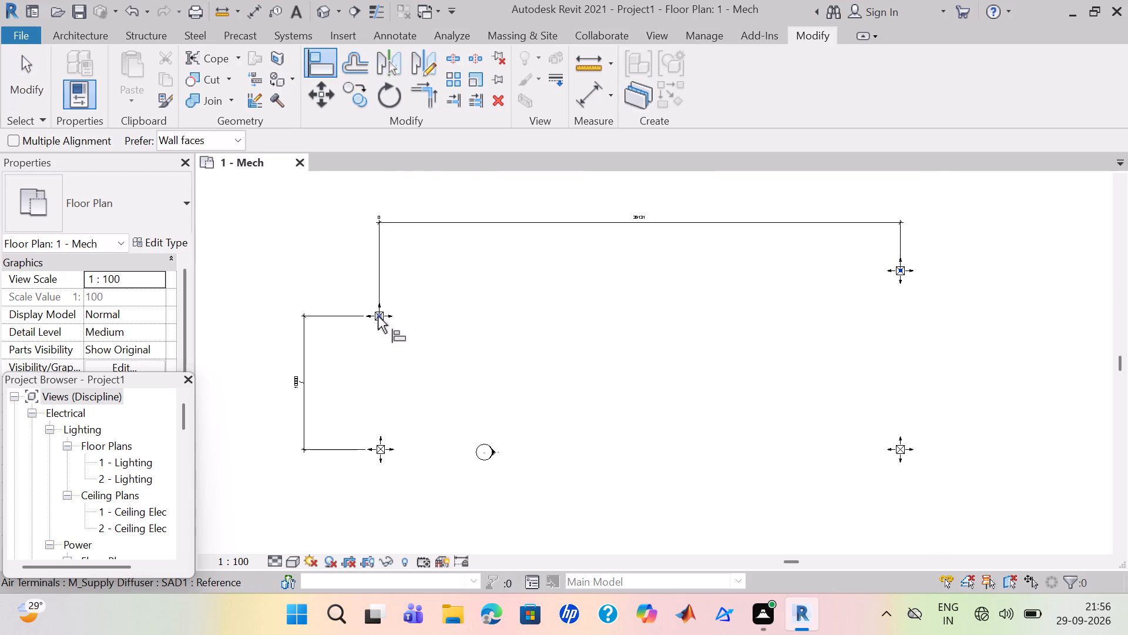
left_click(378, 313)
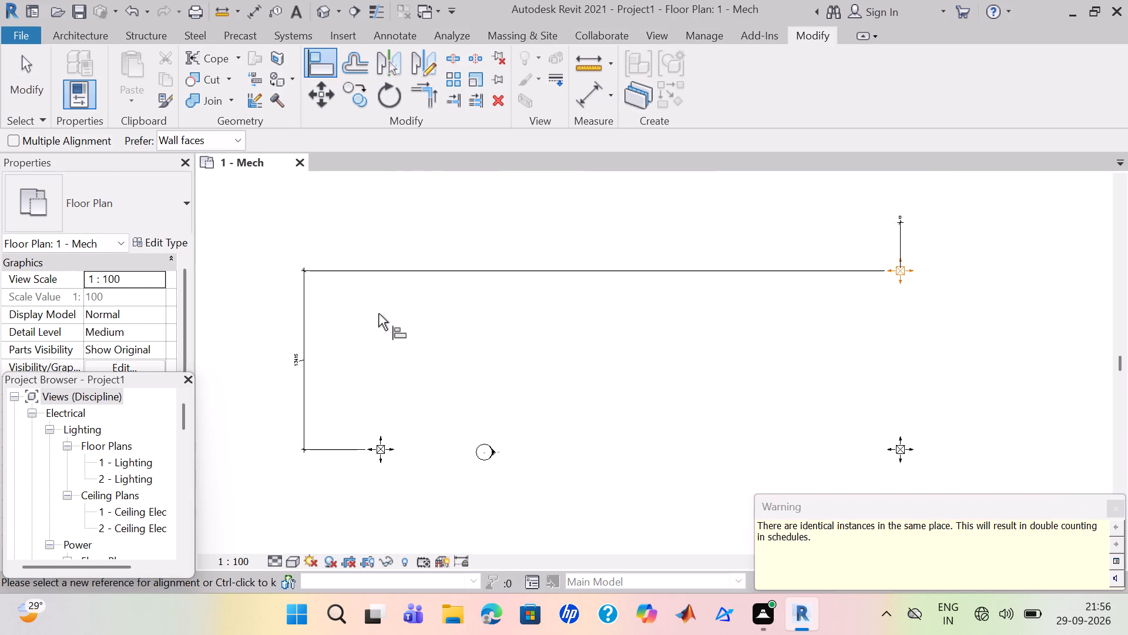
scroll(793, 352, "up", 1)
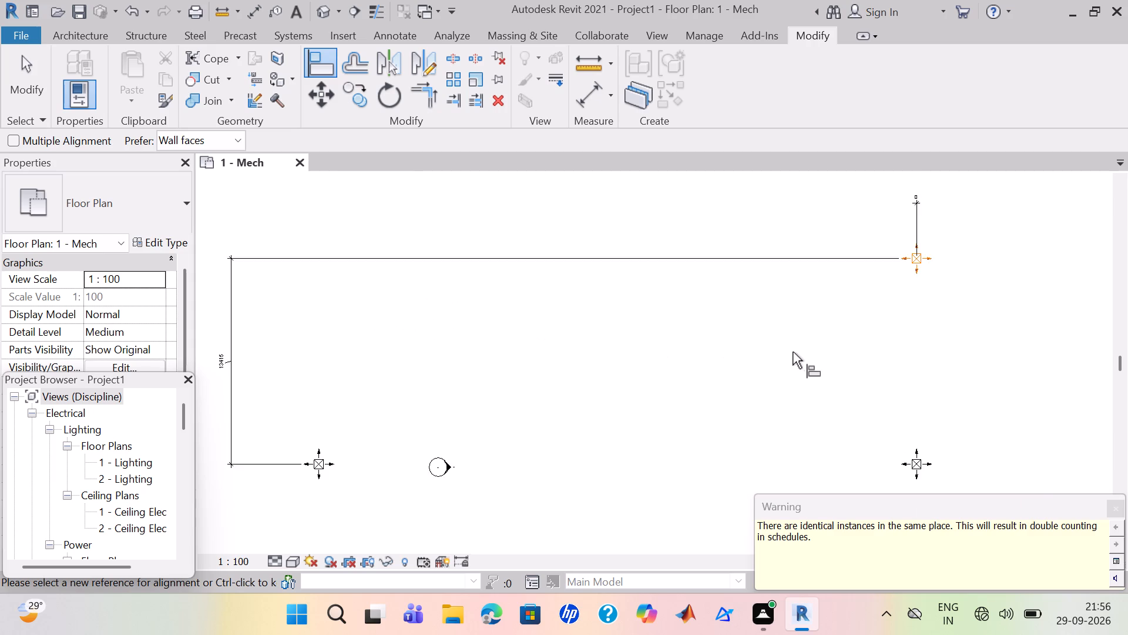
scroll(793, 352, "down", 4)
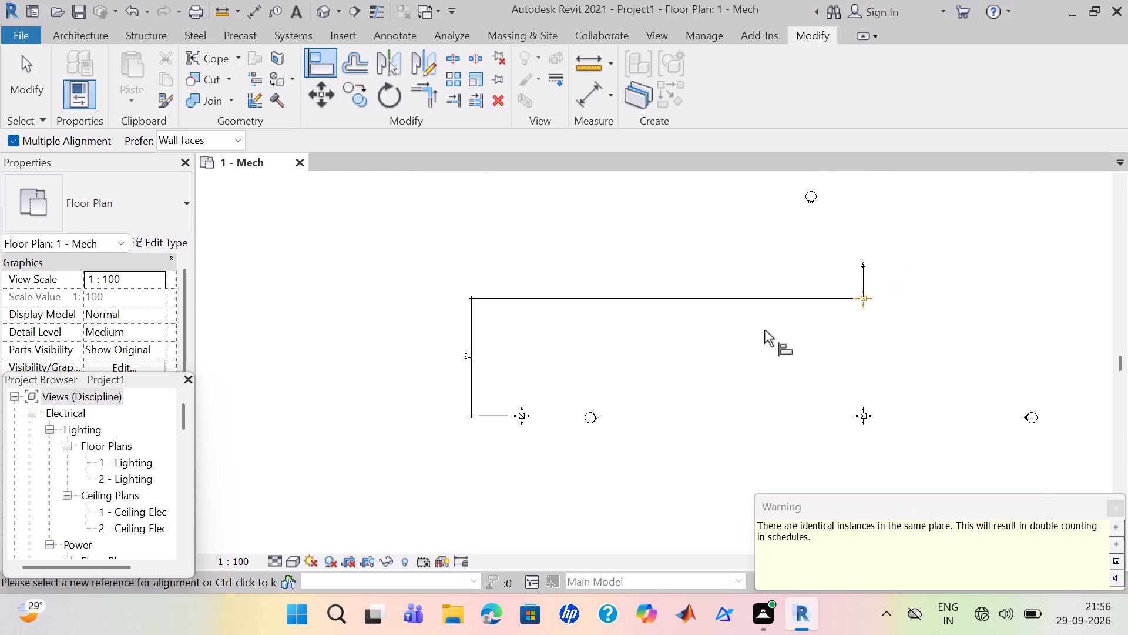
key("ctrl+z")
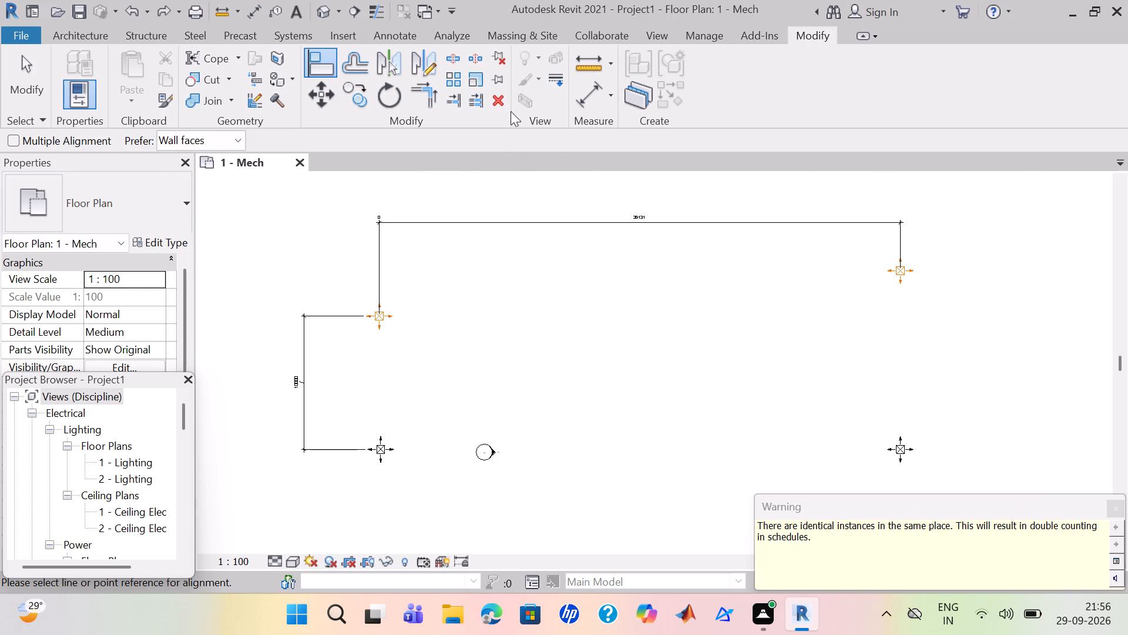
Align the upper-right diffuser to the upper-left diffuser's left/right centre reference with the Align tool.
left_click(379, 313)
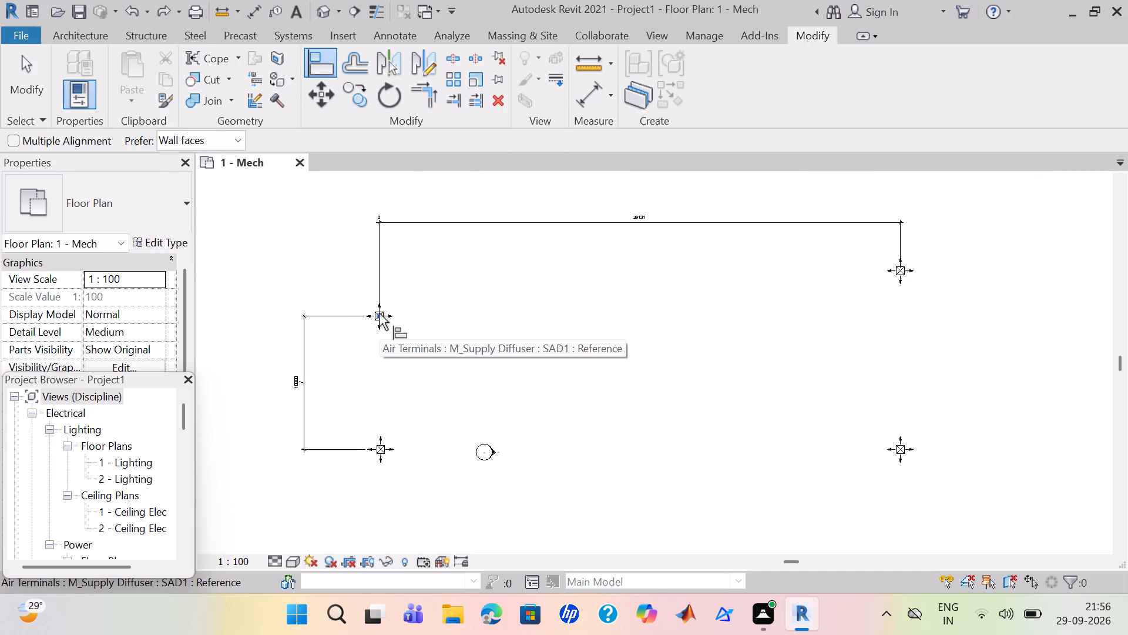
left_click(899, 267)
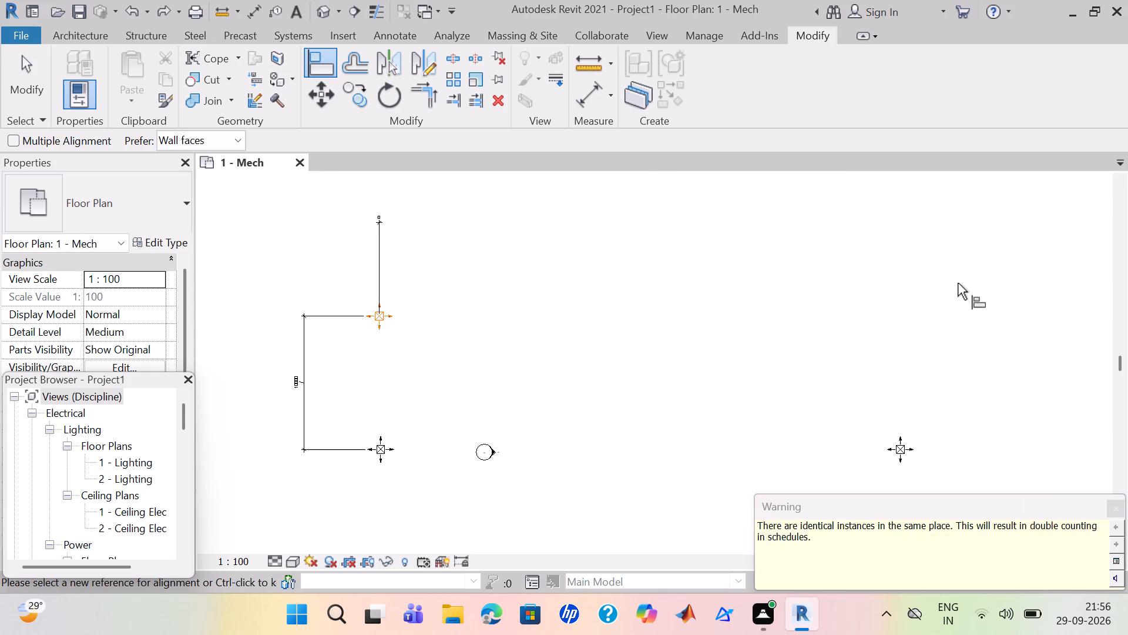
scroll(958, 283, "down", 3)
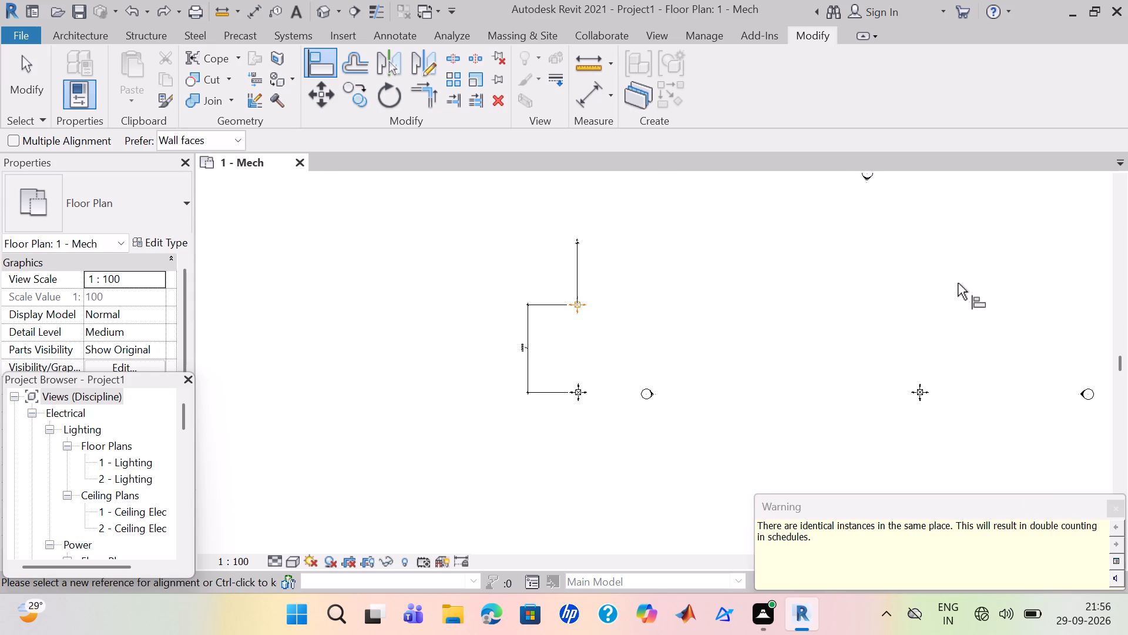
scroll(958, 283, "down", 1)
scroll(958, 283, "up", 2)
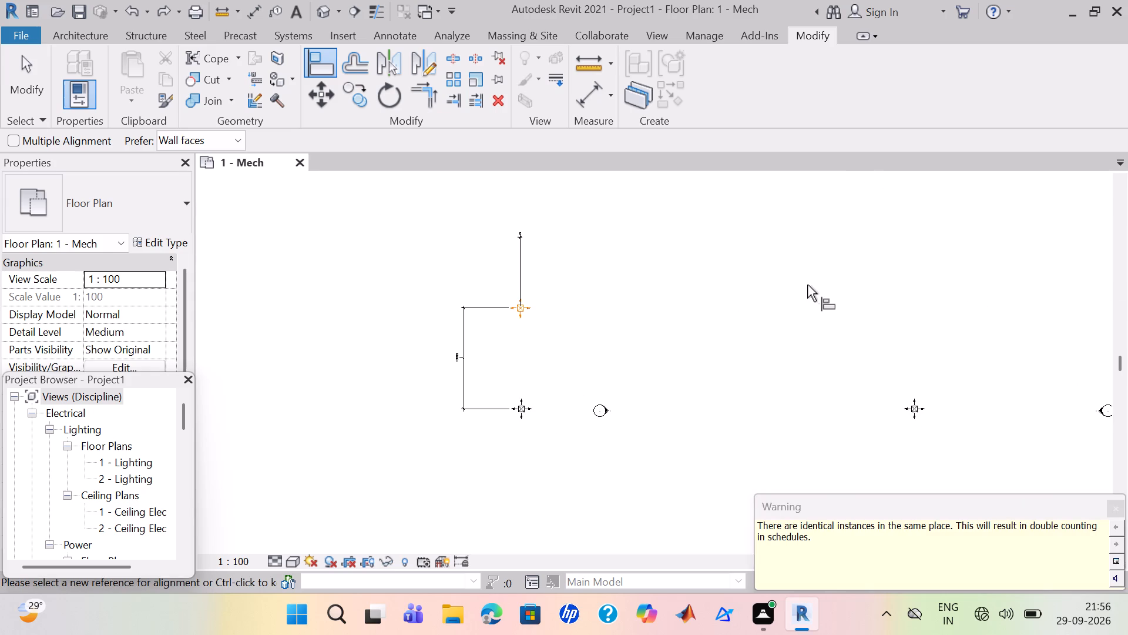
Undo the upper-right diffuser's alignment and the series of vertical spacing changes made to the left-column diffusers.
key("ctrl+z")
key("ctrl+z")
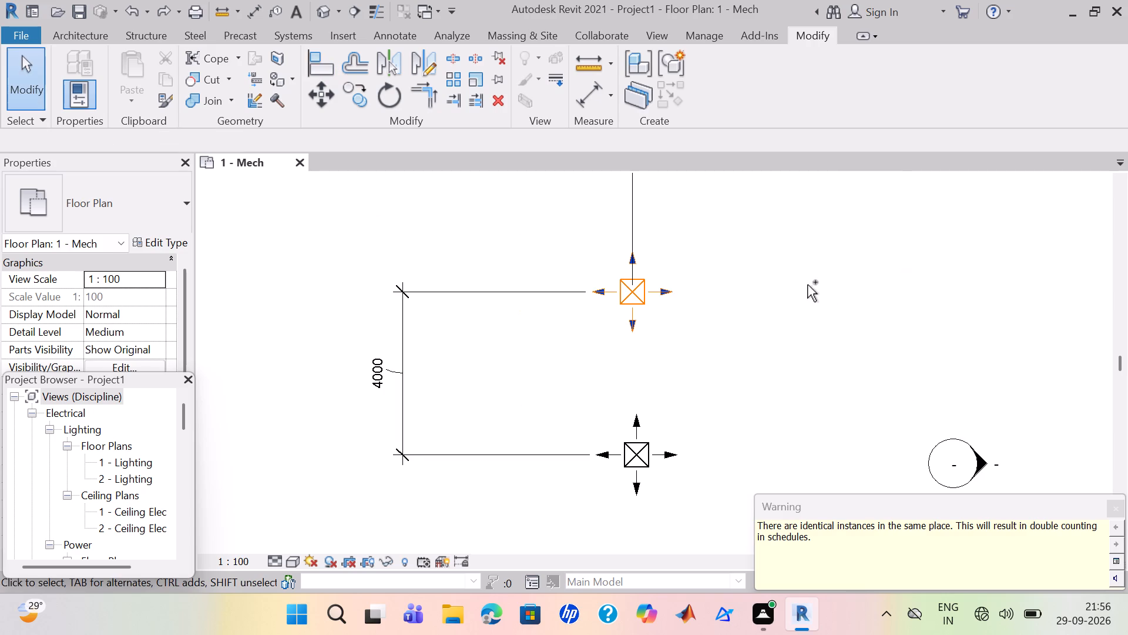
key("ctrl+z")
key("ctrl+z")
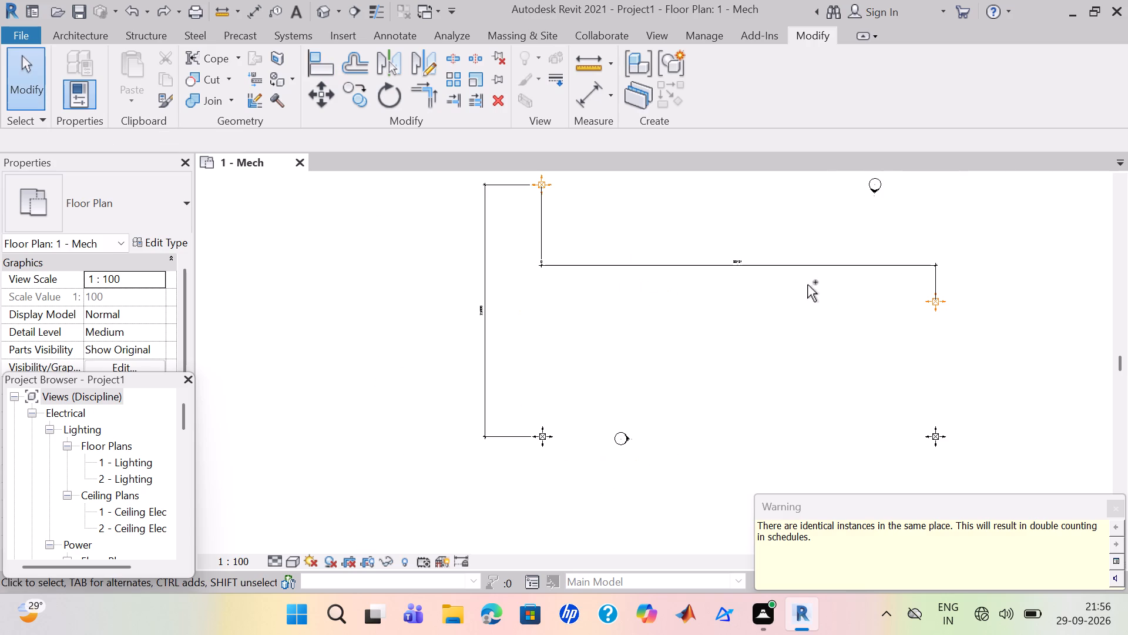
key("ctrl+z")
key("ctrl+z")
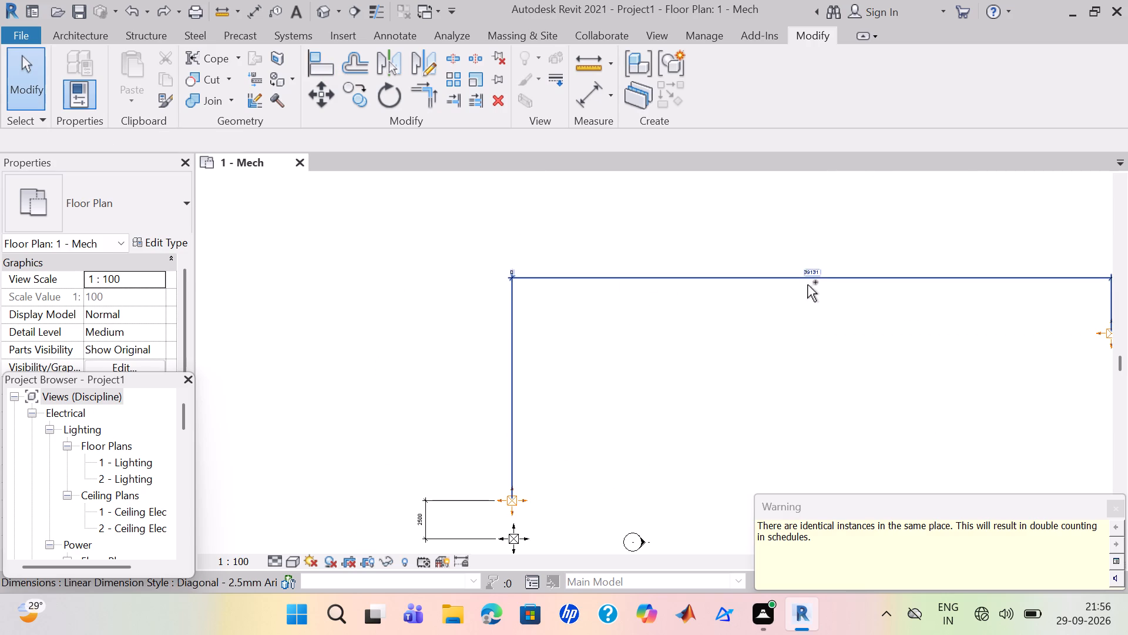
key("ctrl+z")
key("z")
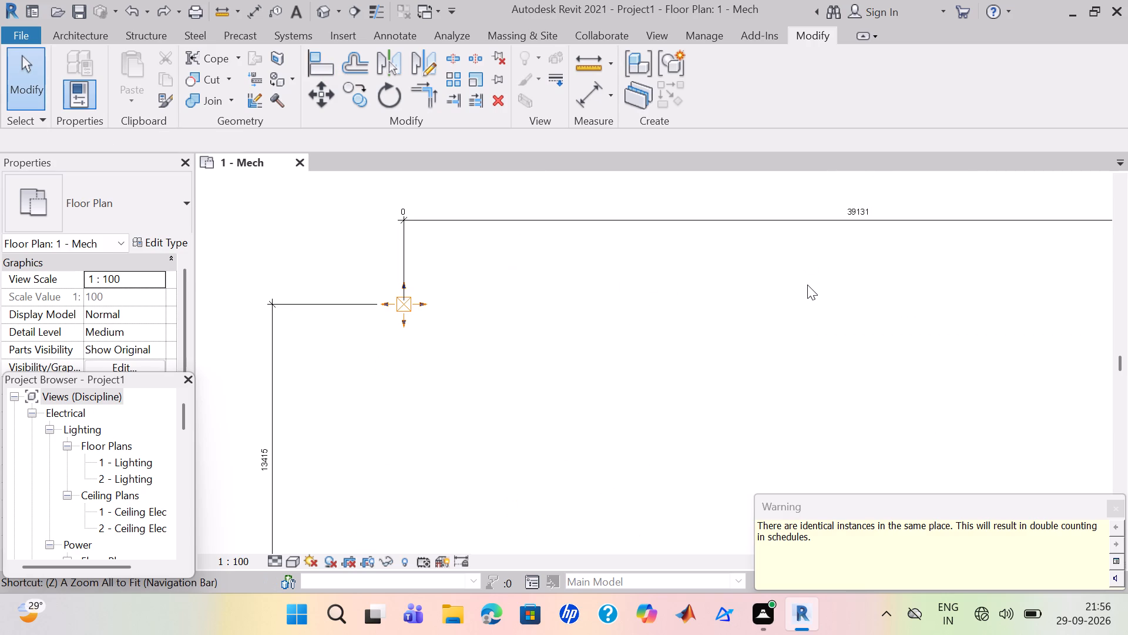
Undo one more of the earlier changes to the horizontal spacing of the upper diffusers.
key("ctrl+z")
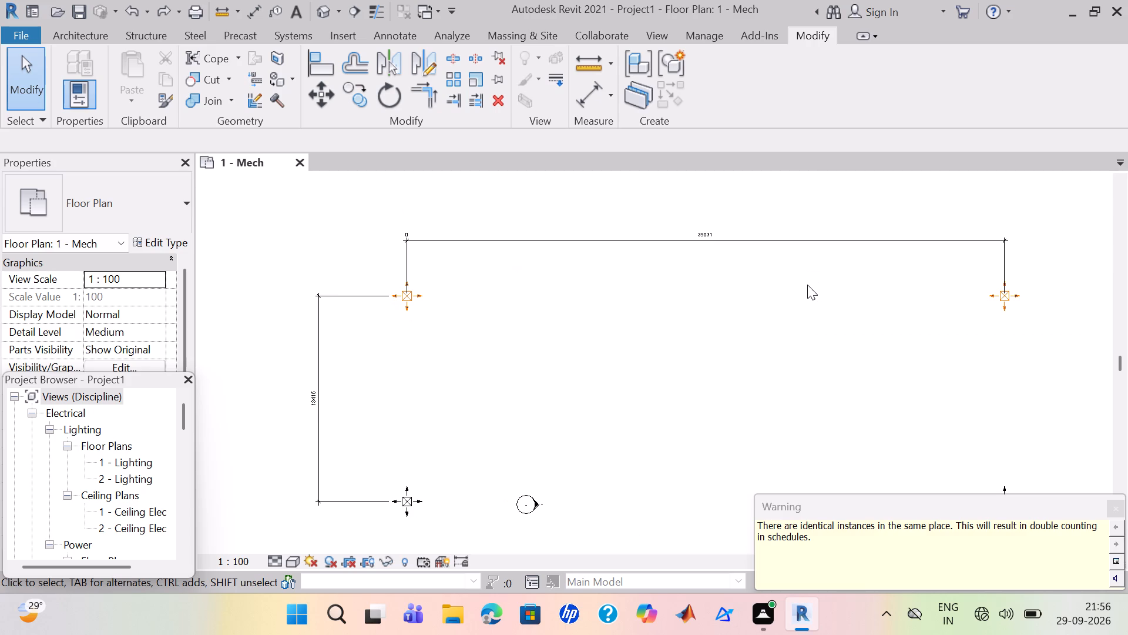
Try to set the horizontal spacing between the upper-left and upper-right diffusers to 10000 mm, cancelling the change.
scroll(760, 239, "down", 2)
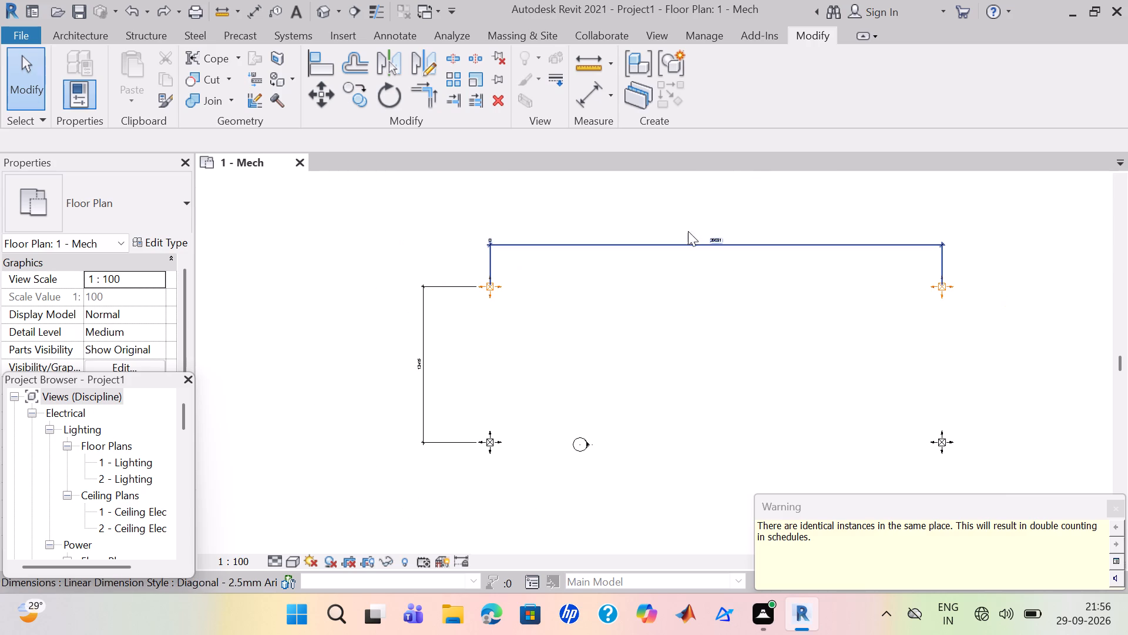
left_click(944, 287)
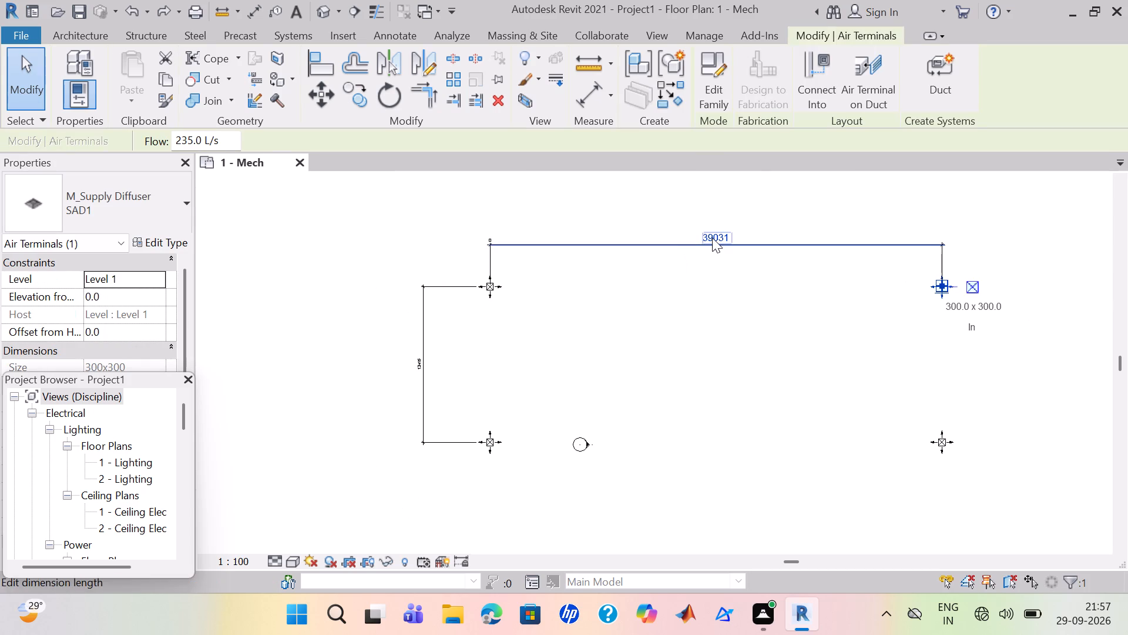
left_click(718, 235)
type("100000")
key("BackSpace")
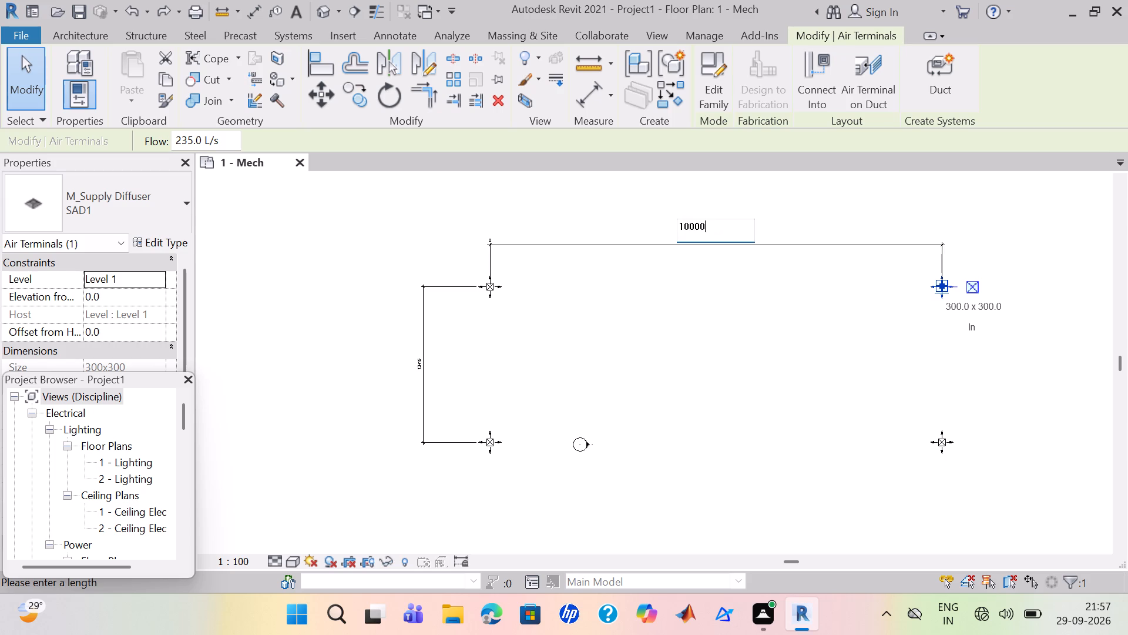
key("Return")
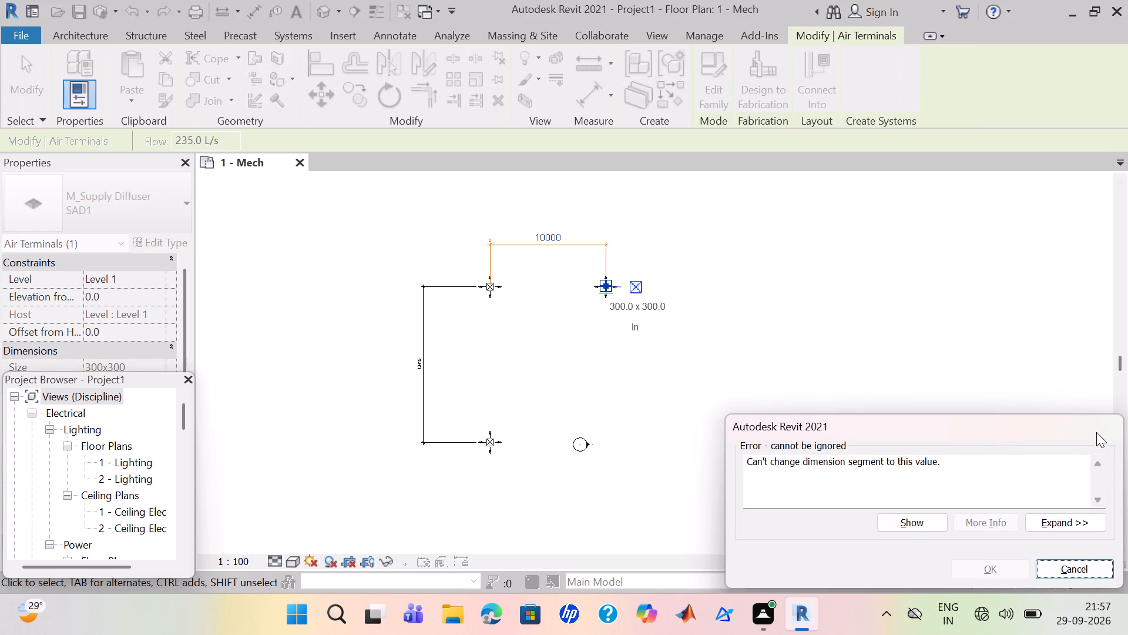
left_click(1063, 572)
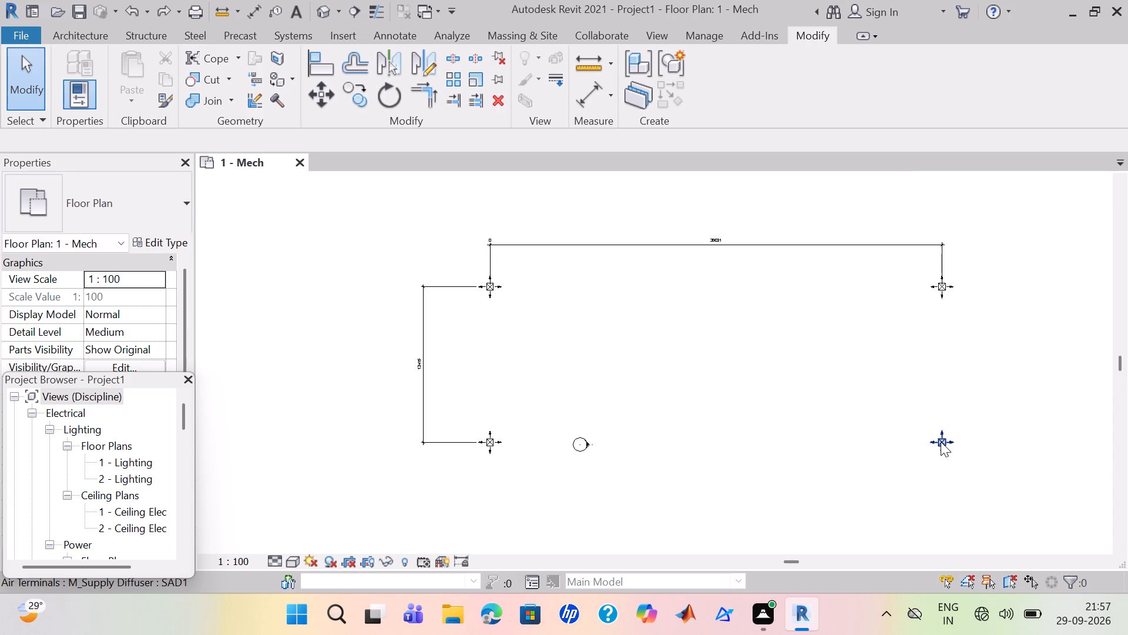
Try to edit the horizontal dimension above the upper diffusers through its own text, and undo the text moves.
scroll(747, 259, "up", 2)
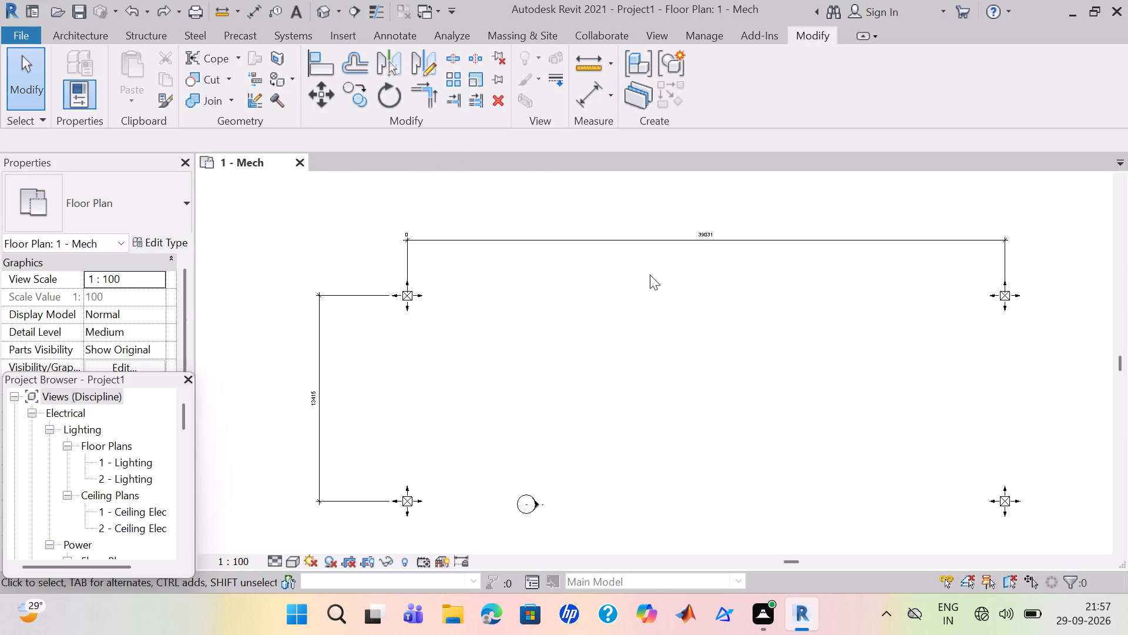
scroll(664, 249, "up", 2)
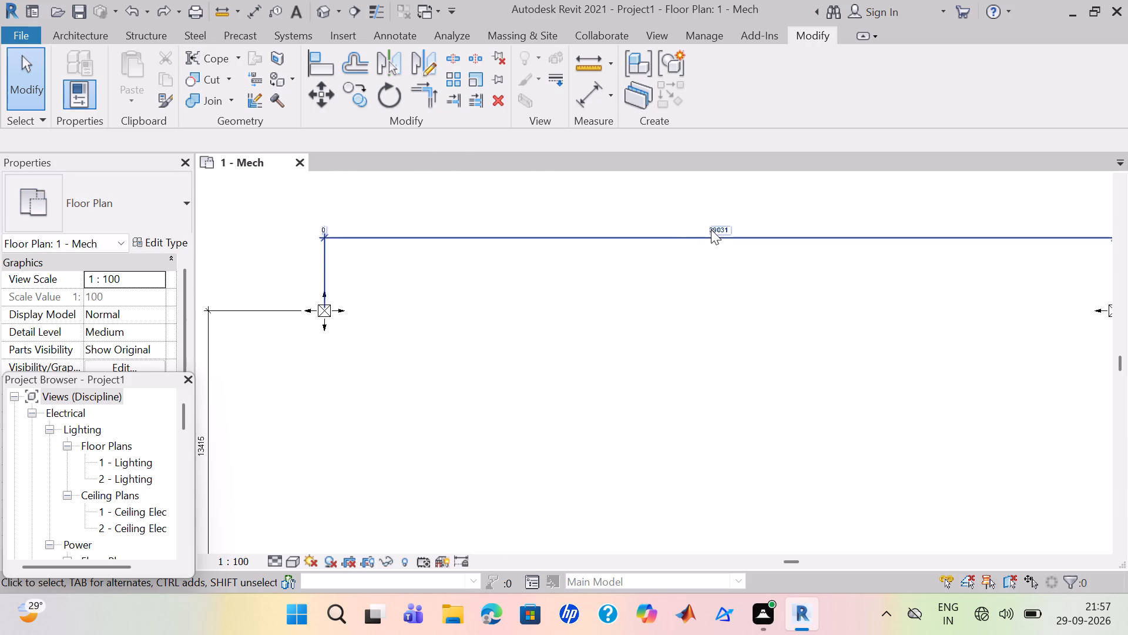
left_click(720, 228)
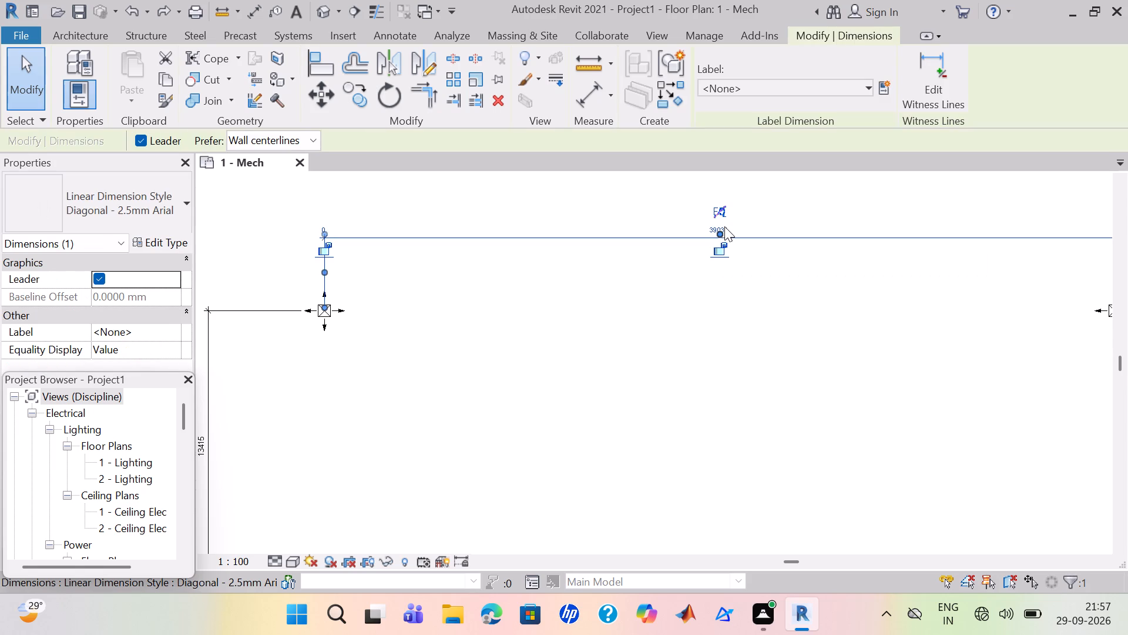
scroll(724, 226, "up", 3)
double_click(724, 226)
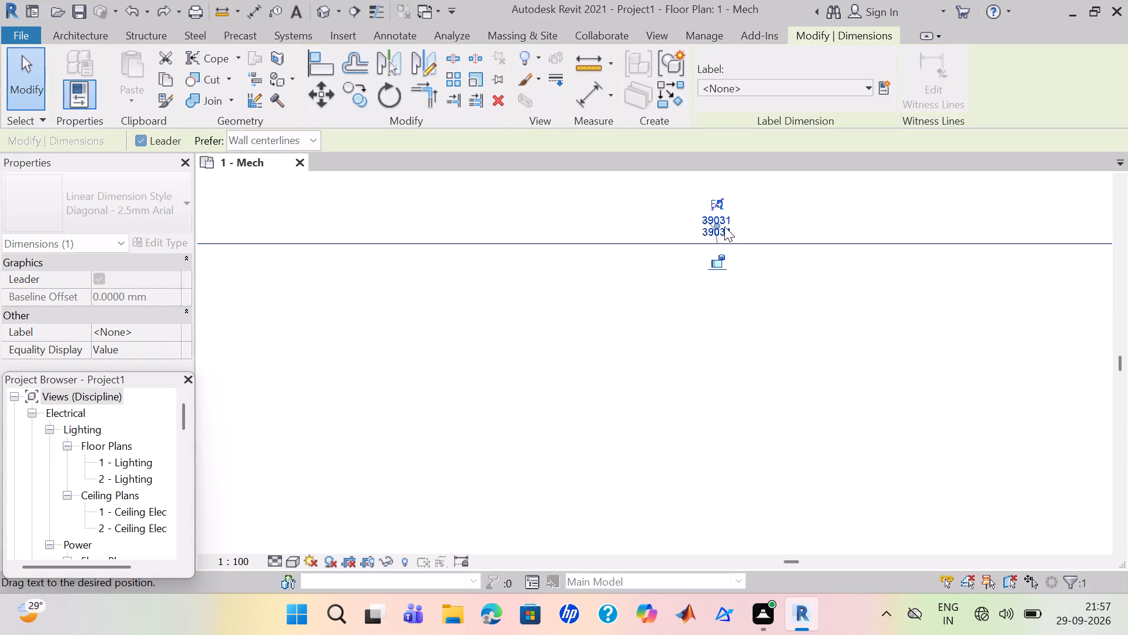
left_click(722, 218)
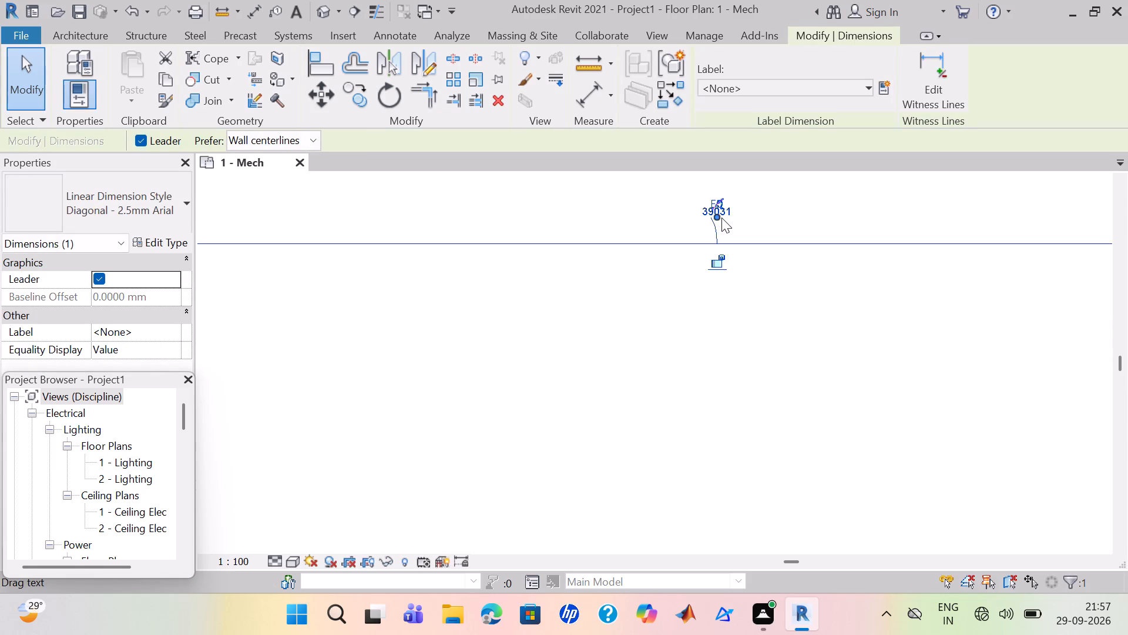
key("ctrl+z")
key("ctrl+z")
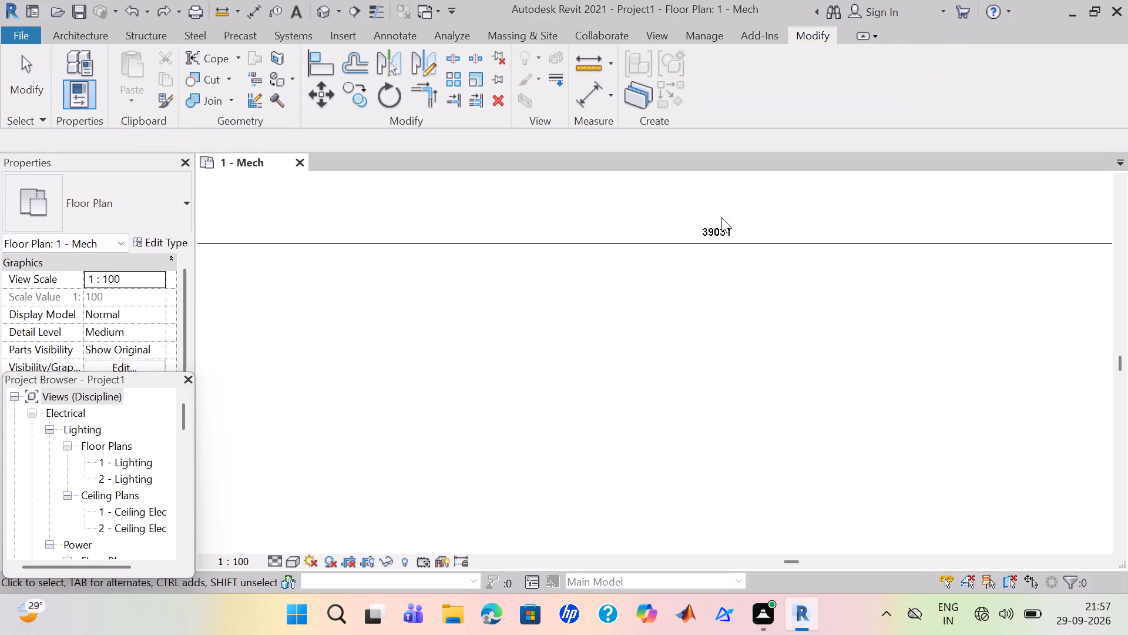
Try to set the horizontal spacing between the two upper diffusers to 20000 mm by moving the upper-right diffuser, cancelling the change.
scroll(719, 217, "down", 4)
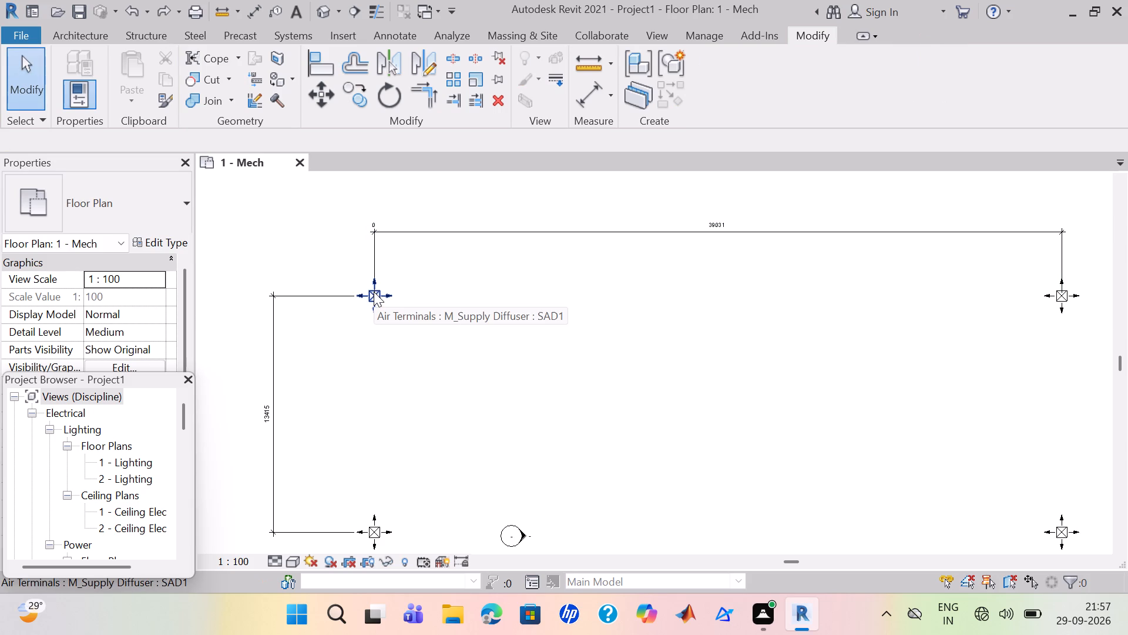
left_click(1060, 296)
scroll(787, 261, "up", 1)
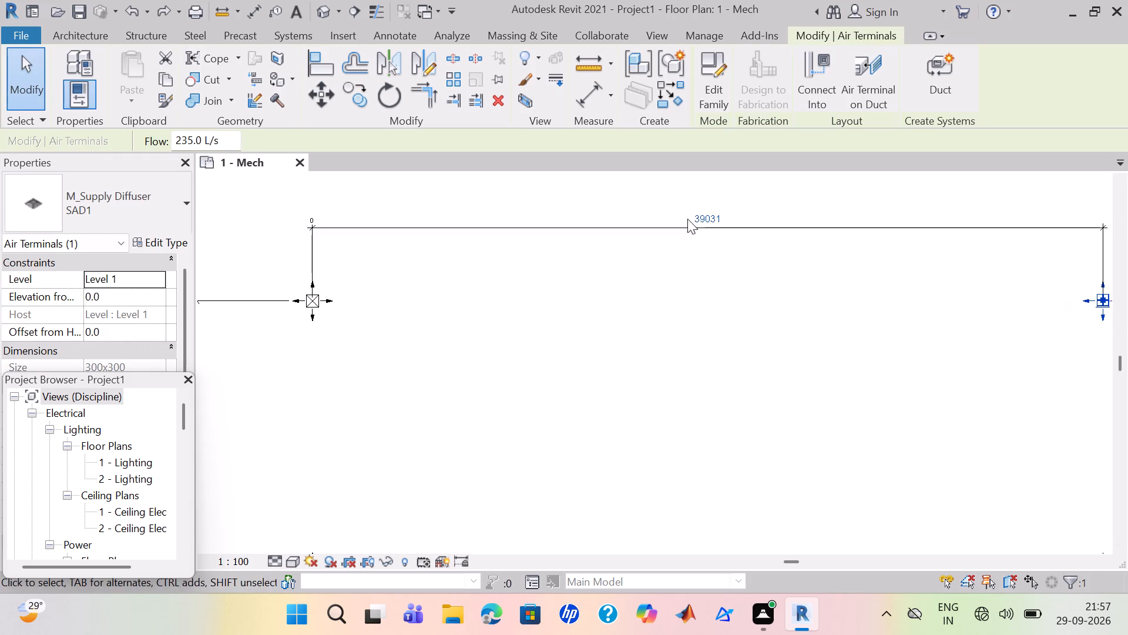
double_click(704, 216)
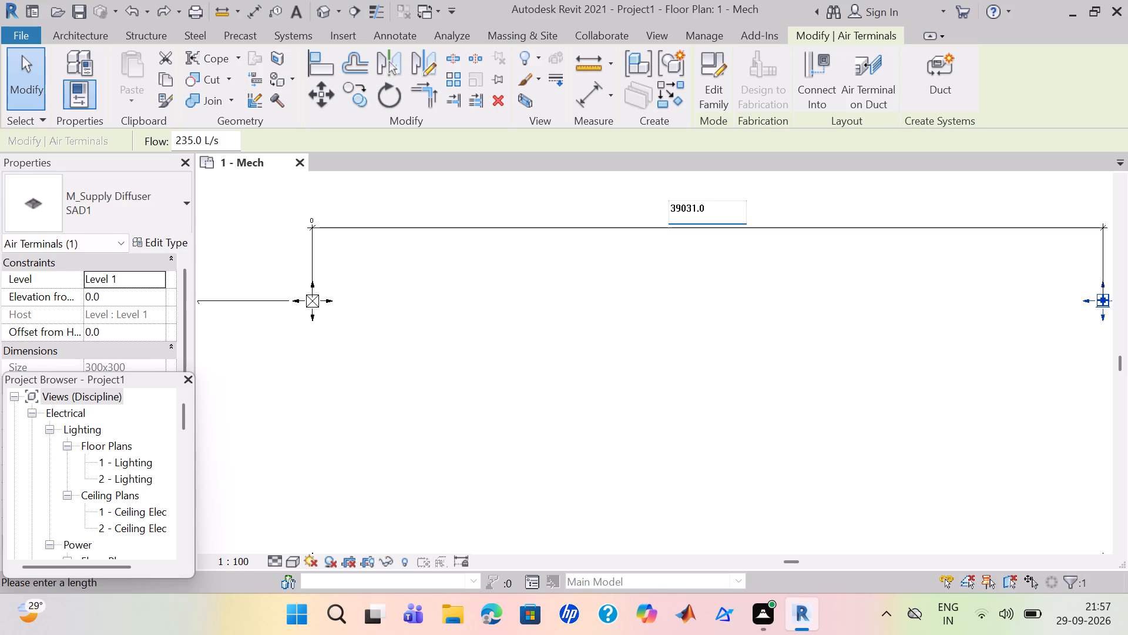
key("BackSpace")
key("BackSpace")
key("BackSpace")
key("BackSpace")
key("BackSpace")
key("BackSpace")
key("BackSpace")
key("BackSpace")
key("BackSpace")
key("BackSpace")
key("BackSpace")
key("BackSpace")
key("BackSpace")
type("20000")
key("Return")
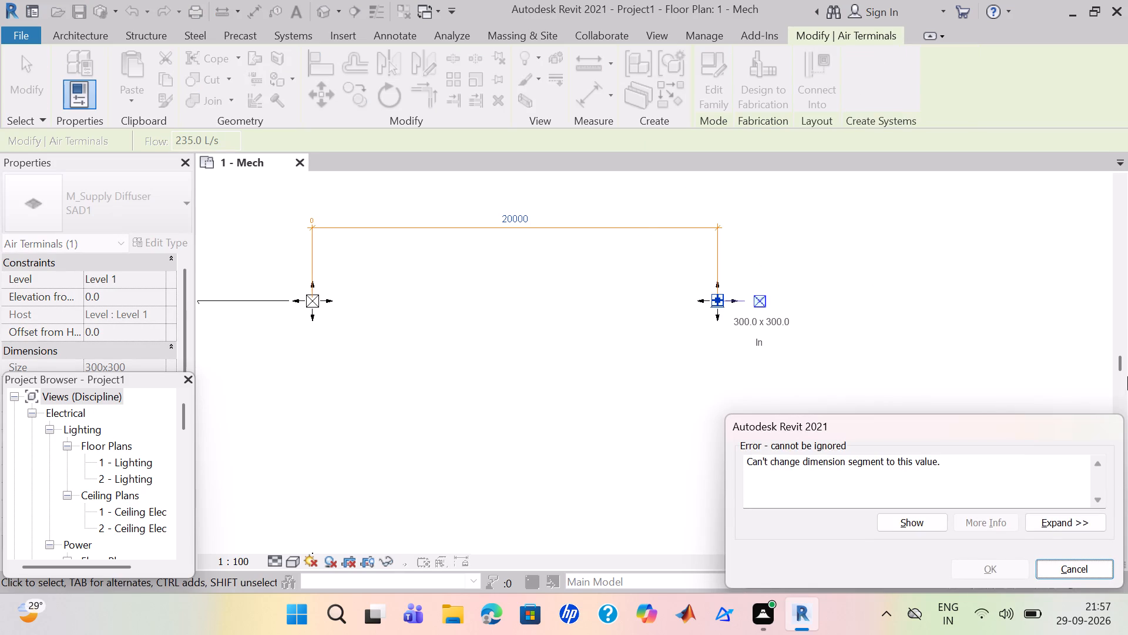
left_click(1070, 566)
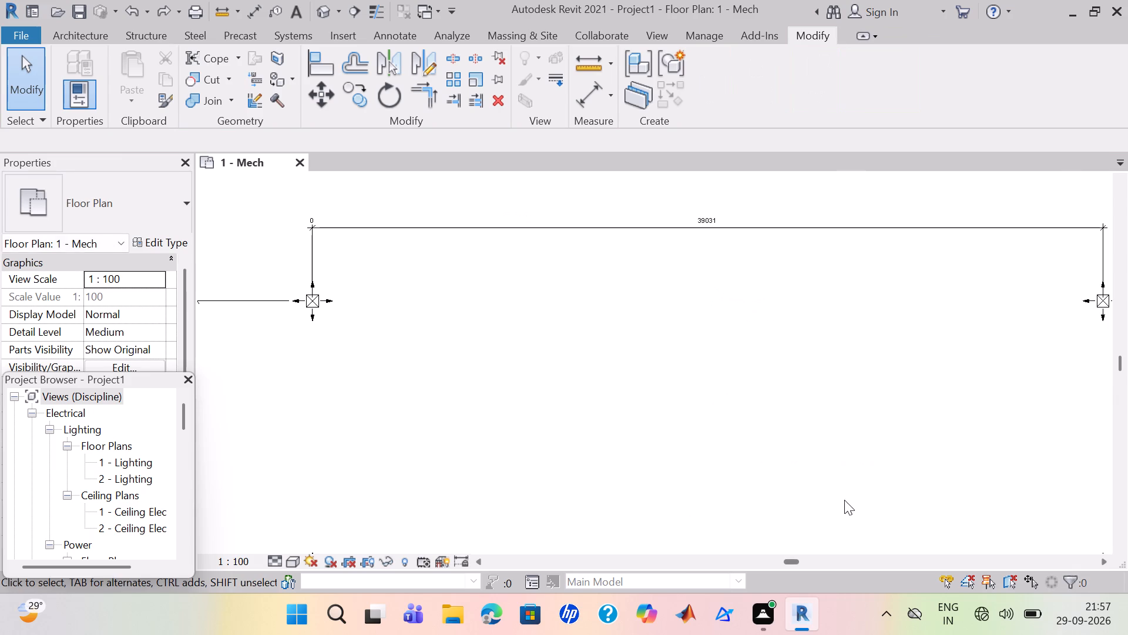
Open the West - Mech elevation view of the Mechanical discipline.
scroll(855, 492, "up", 2)
scroll(855, 492, "down", 5)
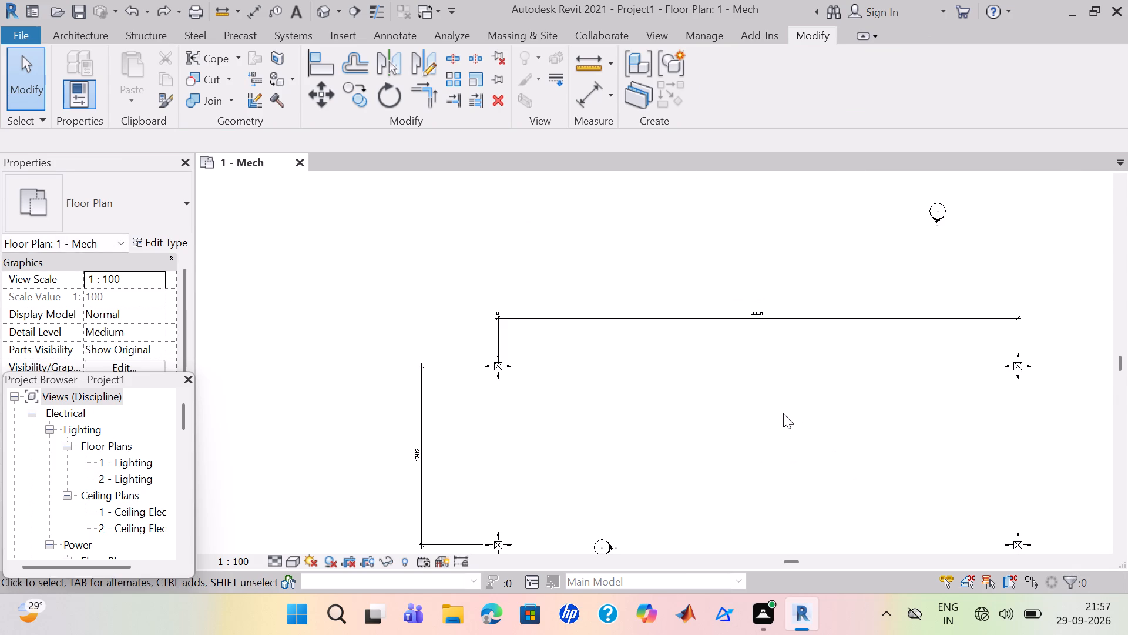
middle_click_drag(783, 413, 746, 331)
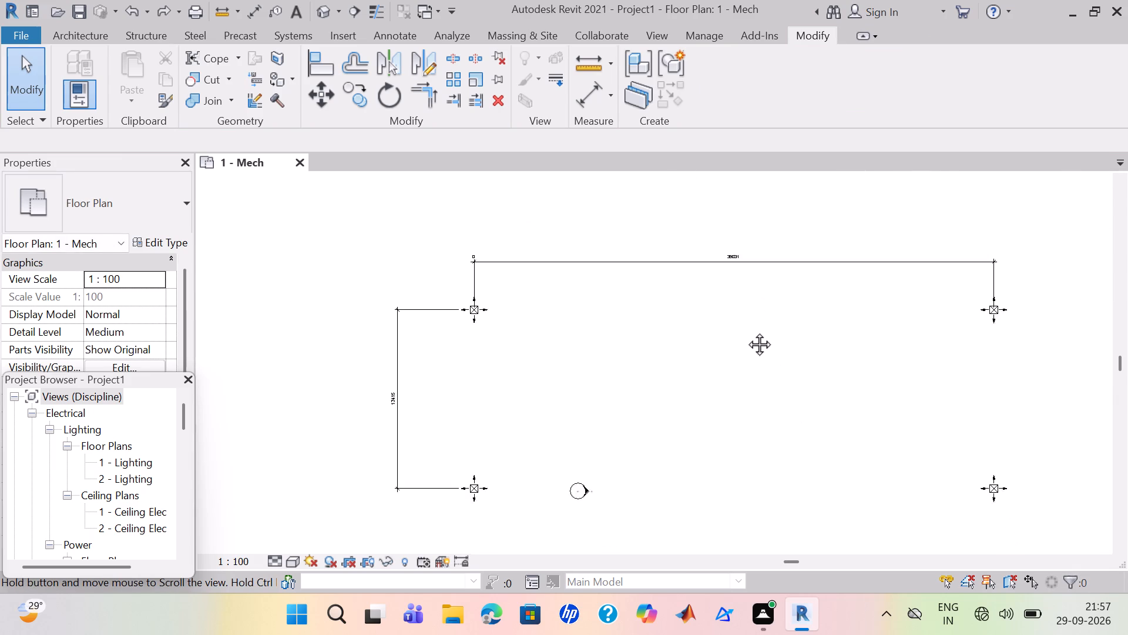
middle_click_drag(746, 331, 681, 308)
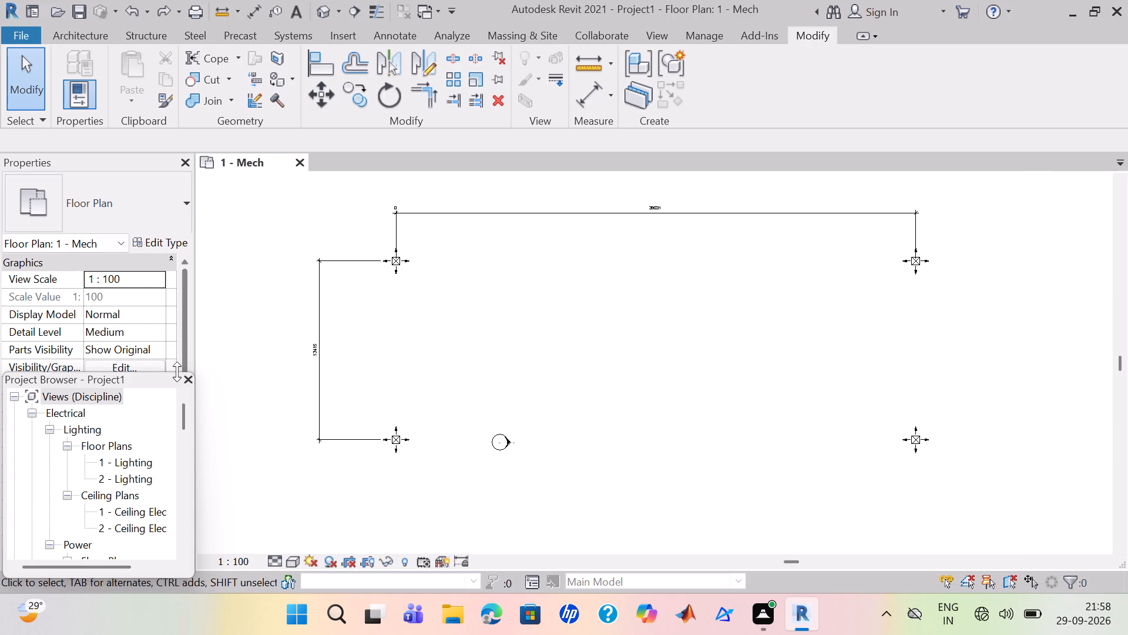
left_click(32, 410)
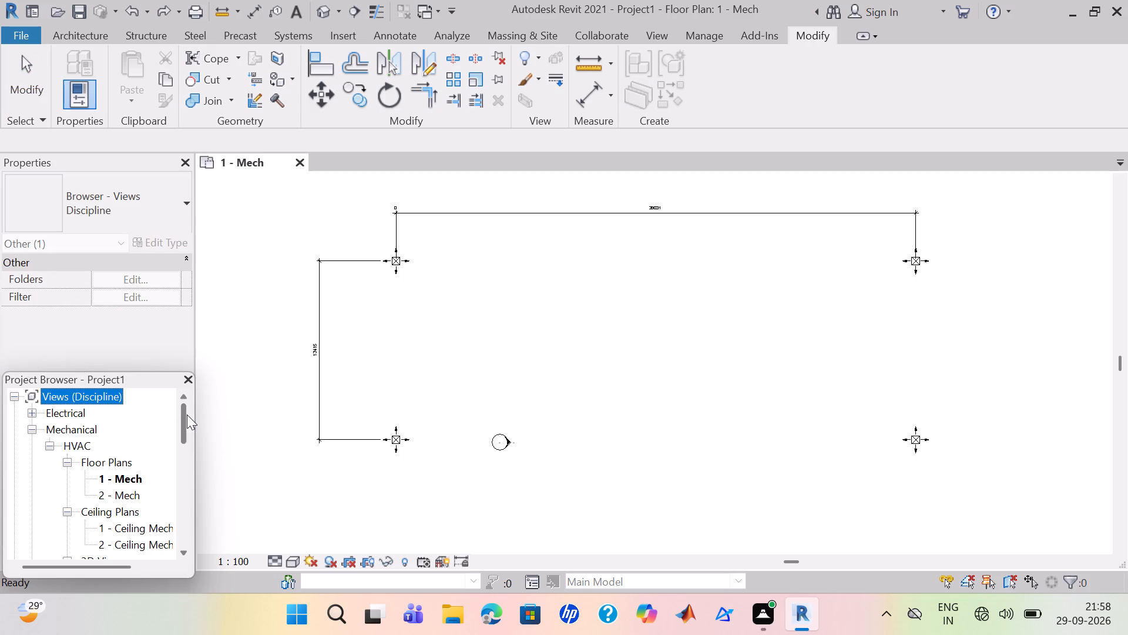
left_click_drag(182, 439, 177, 489)
left_click(31, 475)
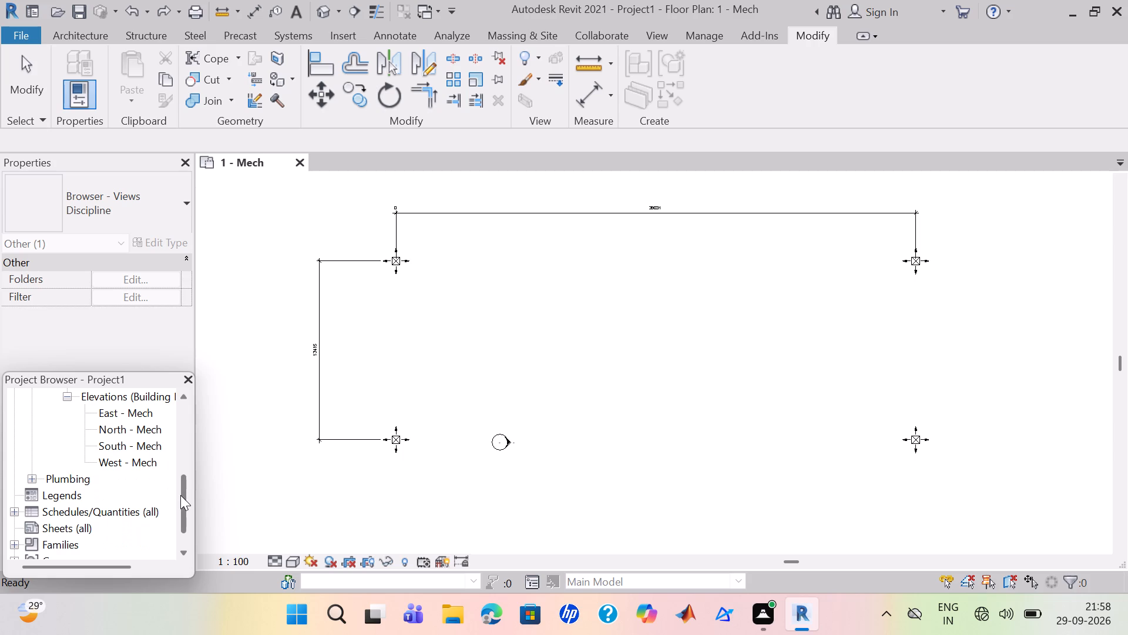
left_click(146, 463)
double_click(146, 463)
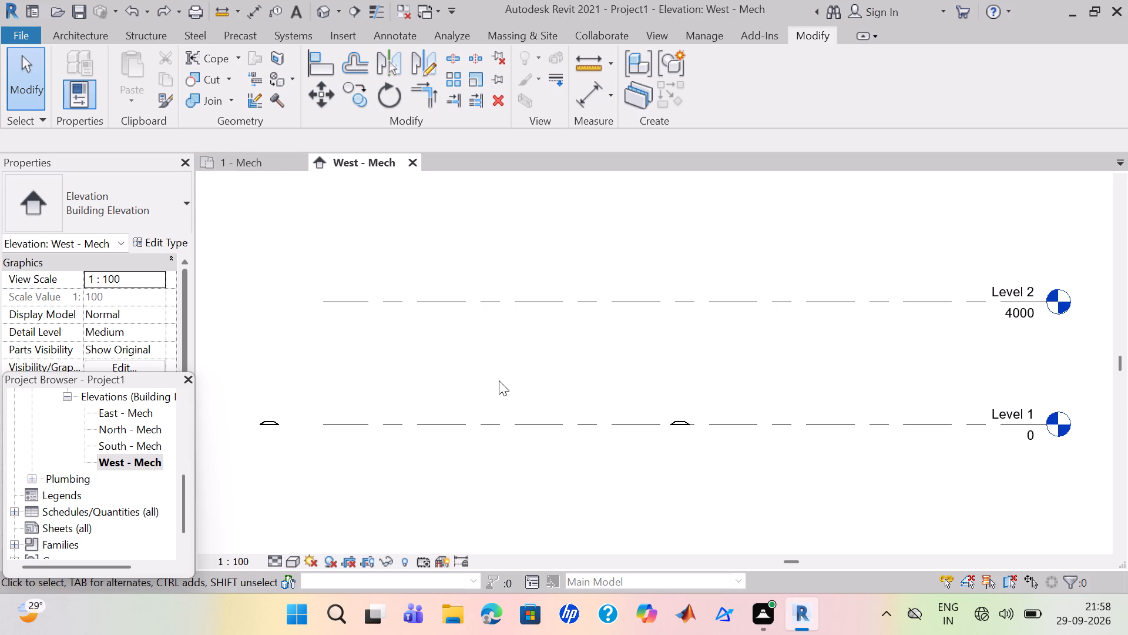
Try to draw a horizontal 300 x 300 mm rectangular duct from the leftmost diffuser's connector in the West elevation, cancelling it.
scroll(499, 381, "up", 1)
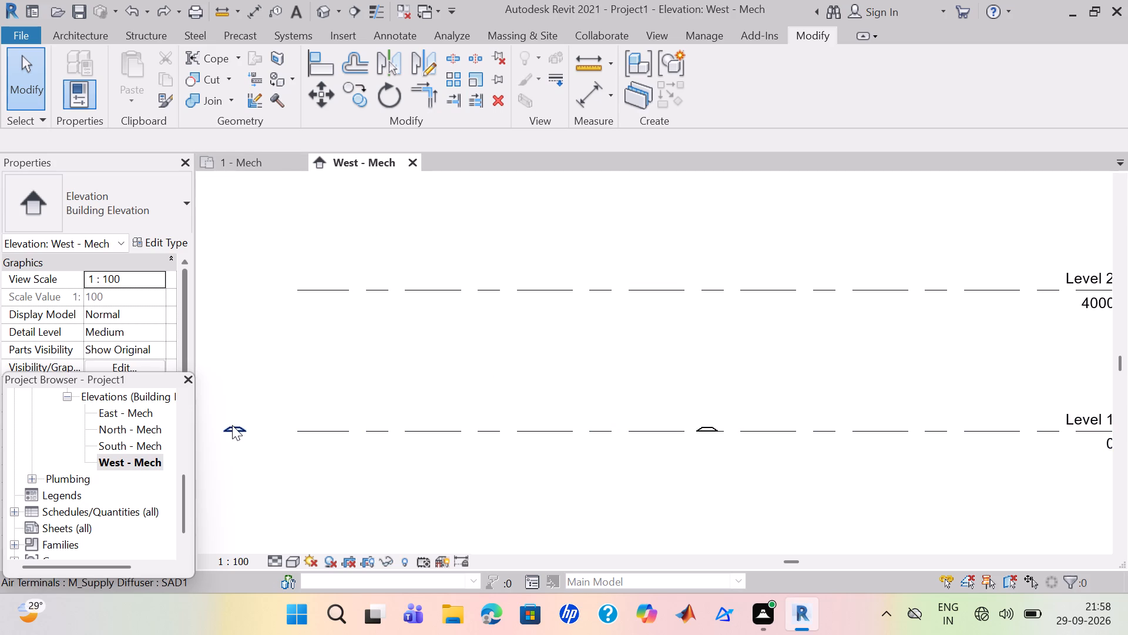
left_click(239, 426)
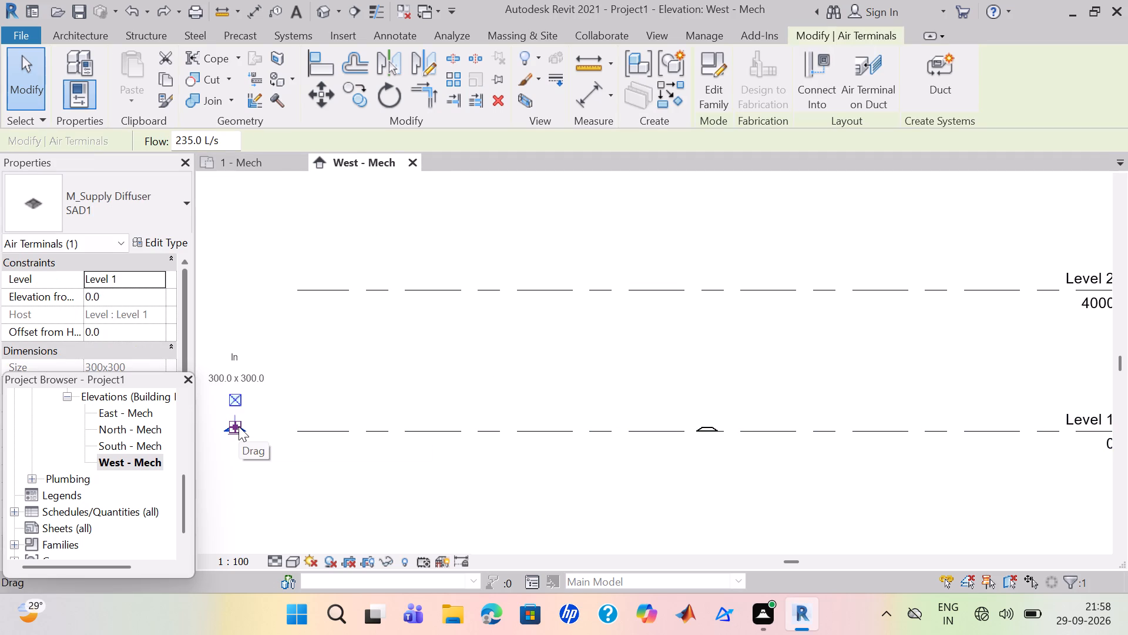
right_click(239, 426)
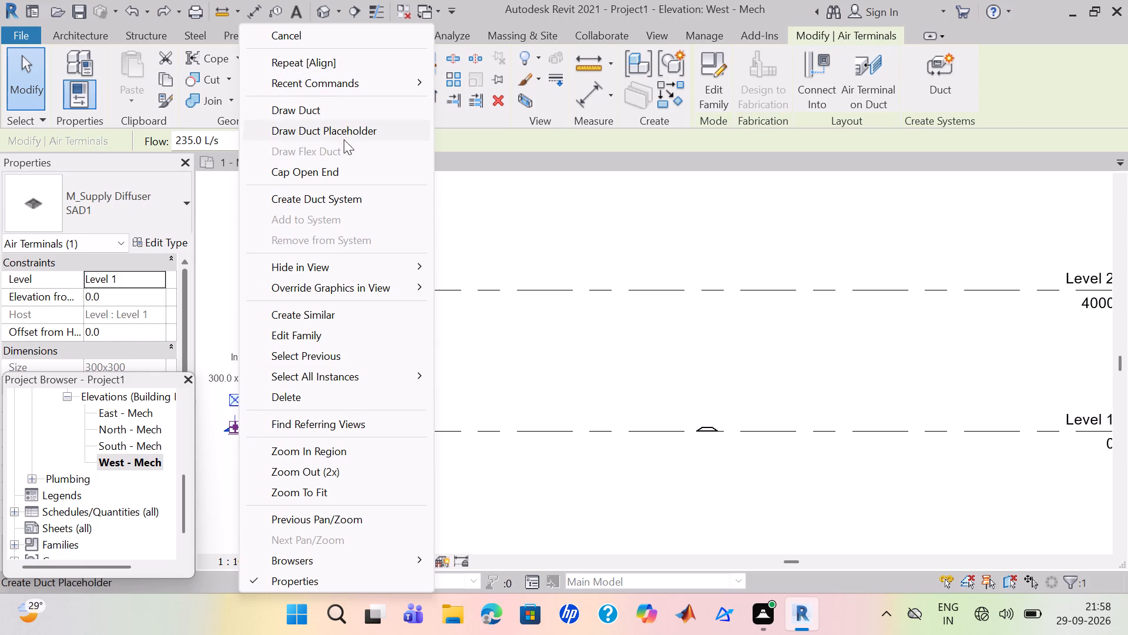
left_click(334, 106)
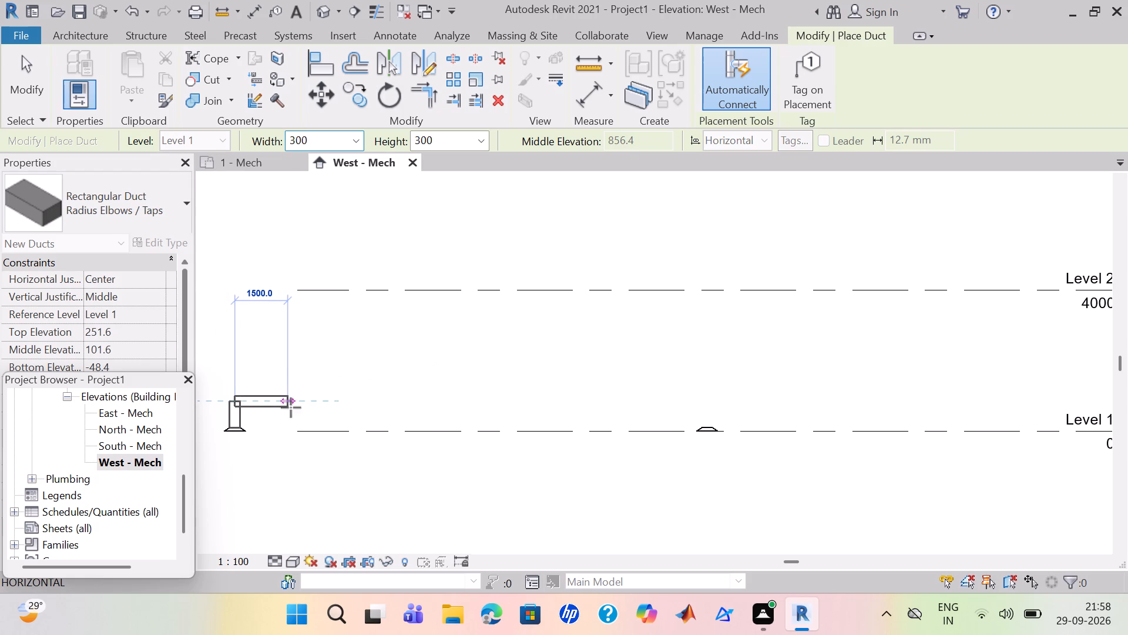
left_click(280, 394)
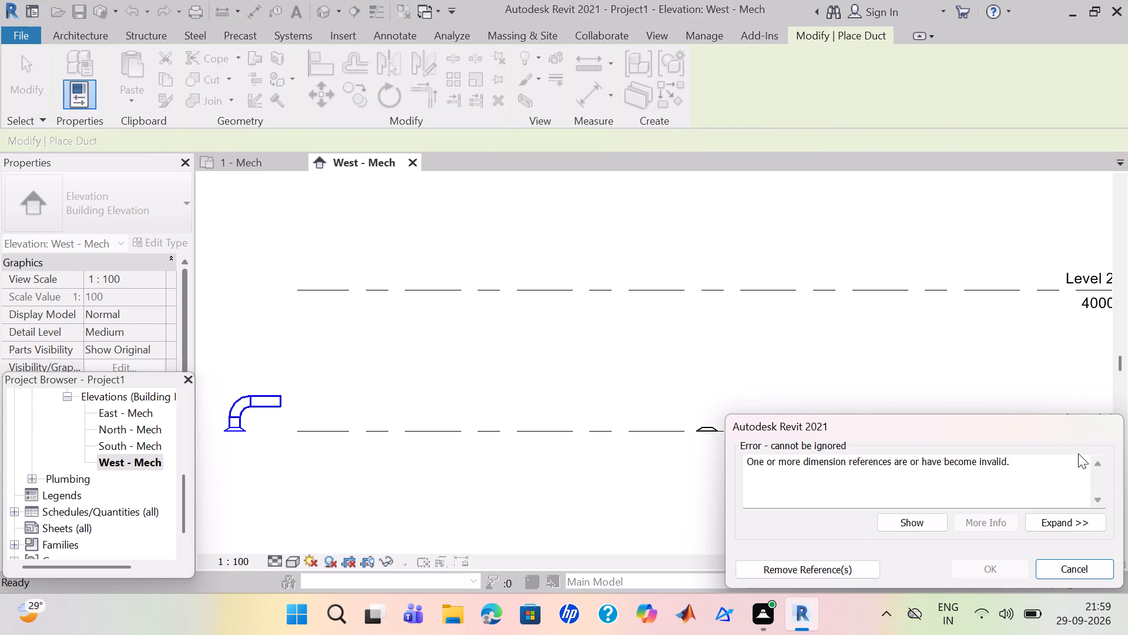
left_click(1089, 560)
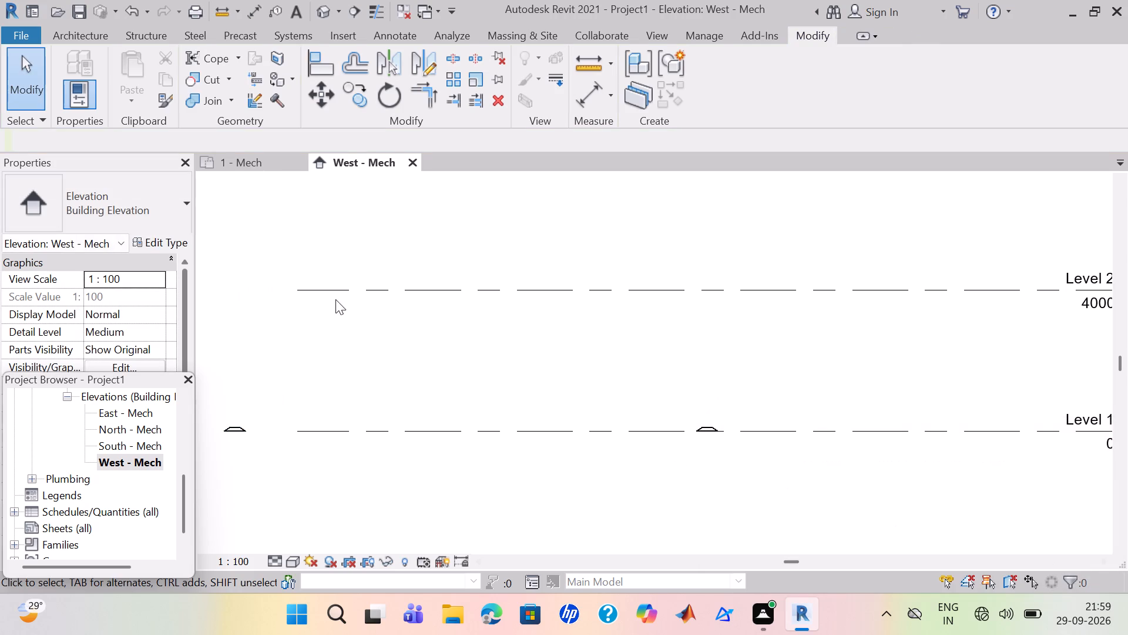
Draw a 300 x 300 mm rectangular duct about 900 mm long at 15° from the leftmost diffuser's connector in the West elevation.
left_click(234, 427)
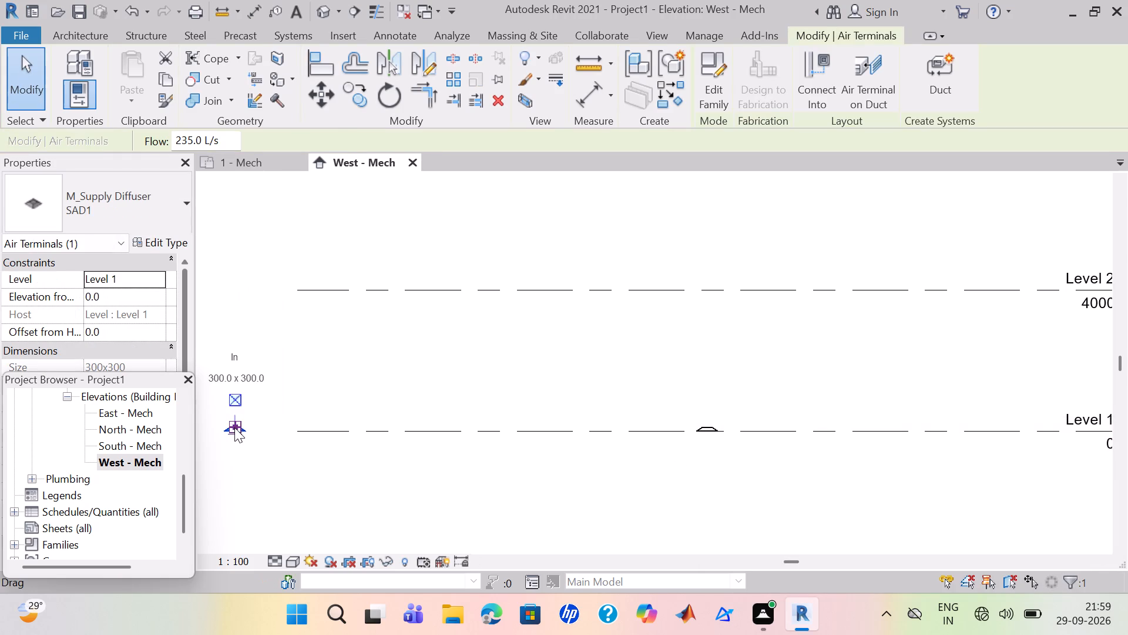
right_click(234, 427)
left_click(334, 109)
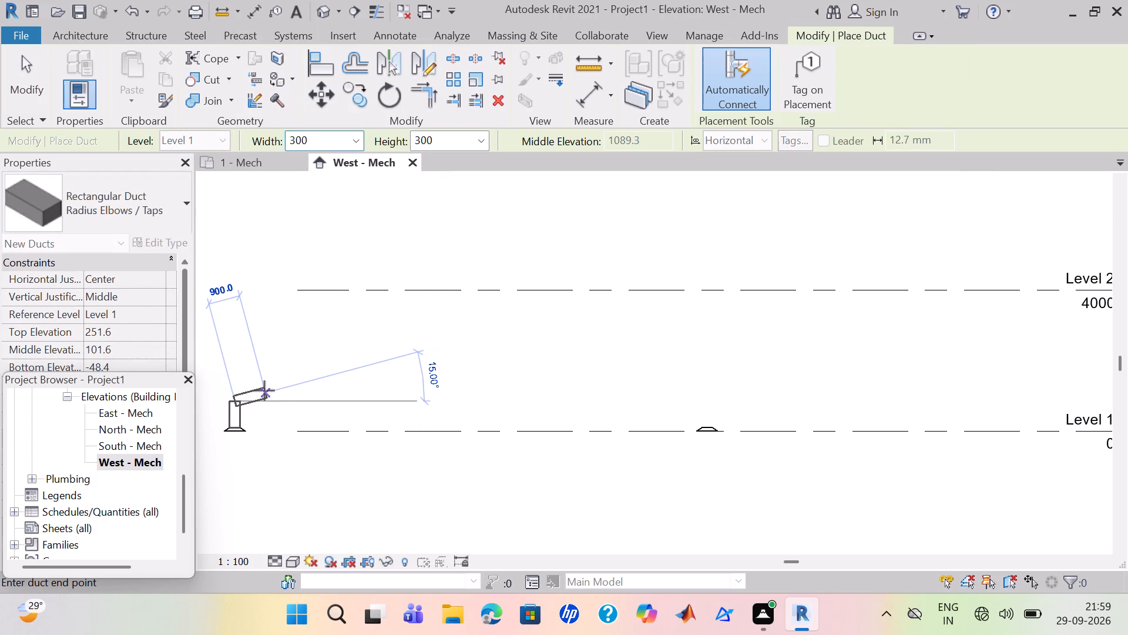
left_click(264, 390)
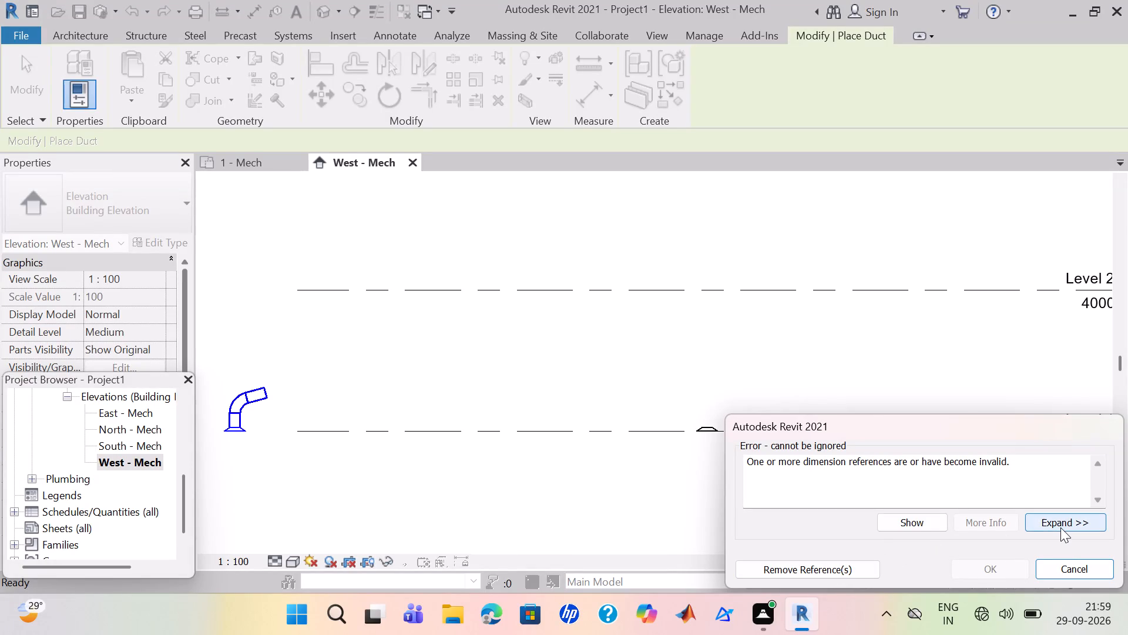
Show the dimension with invalid references in the 1 - Mech floor plan and cancel the pending duct placement.
left_click(925, 527)
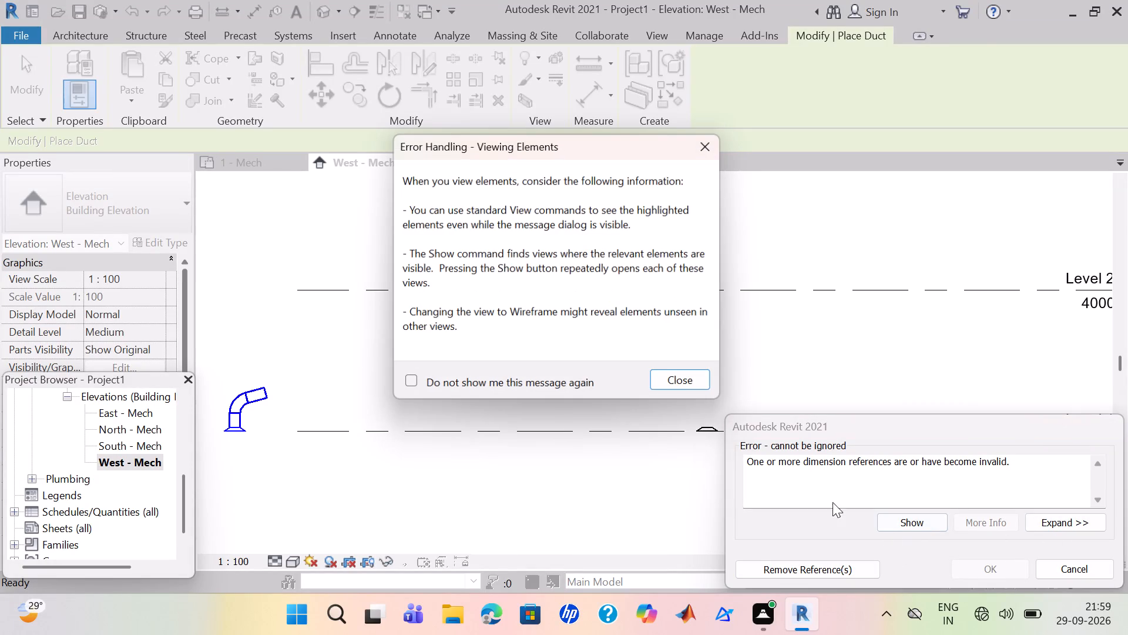
left_click(676, 377)
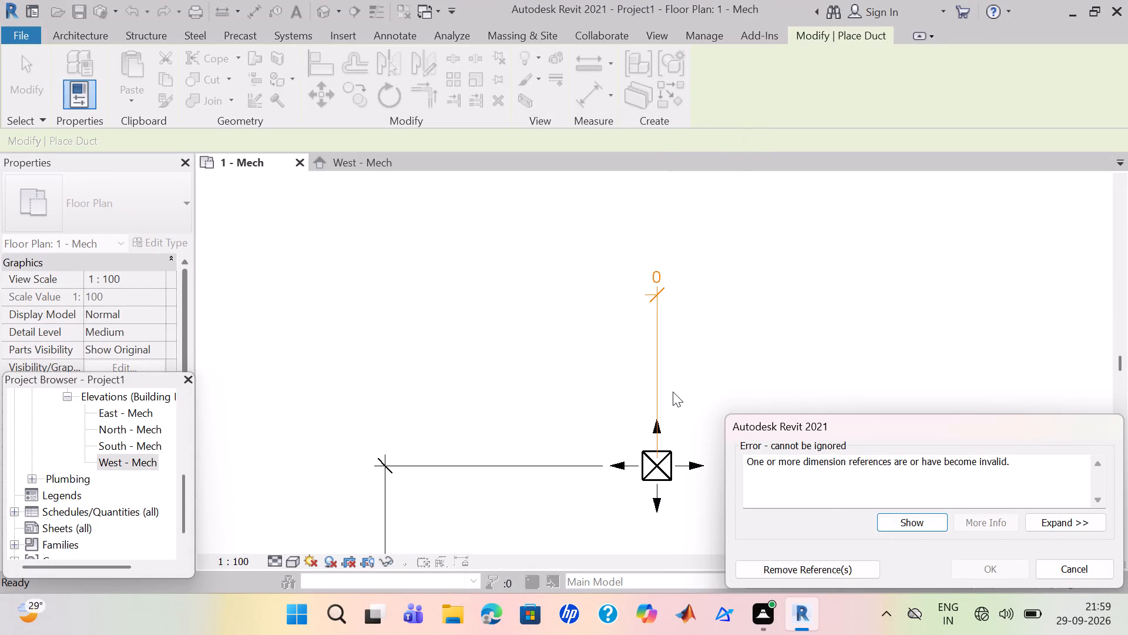
scroll(678, 397, "down", 4)
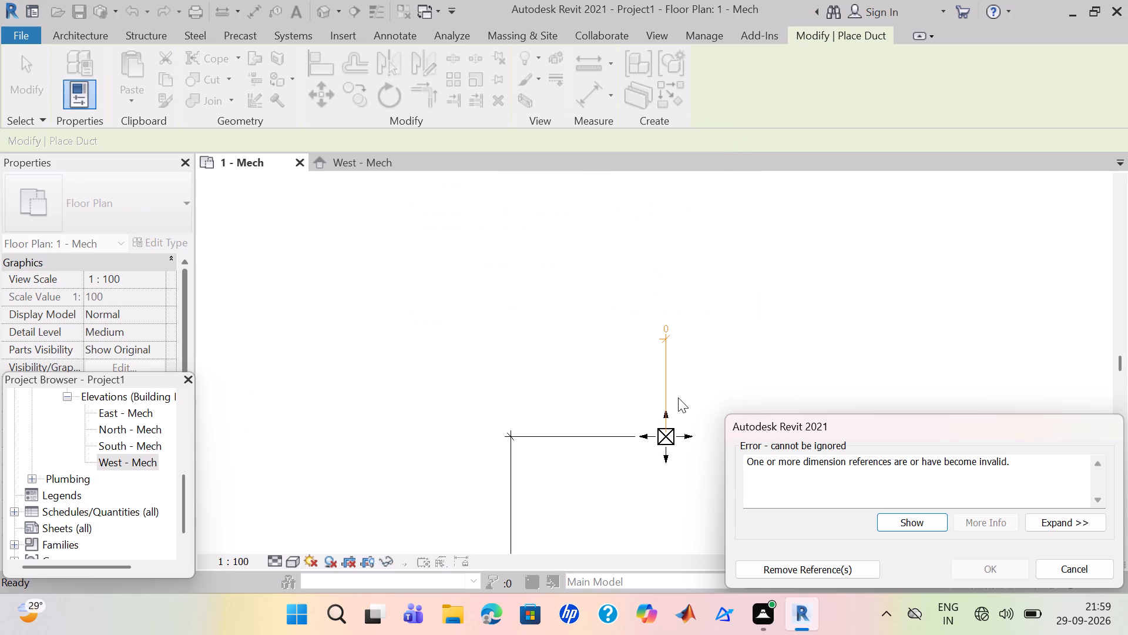
left_click_drag(678, 397, 576, 152)
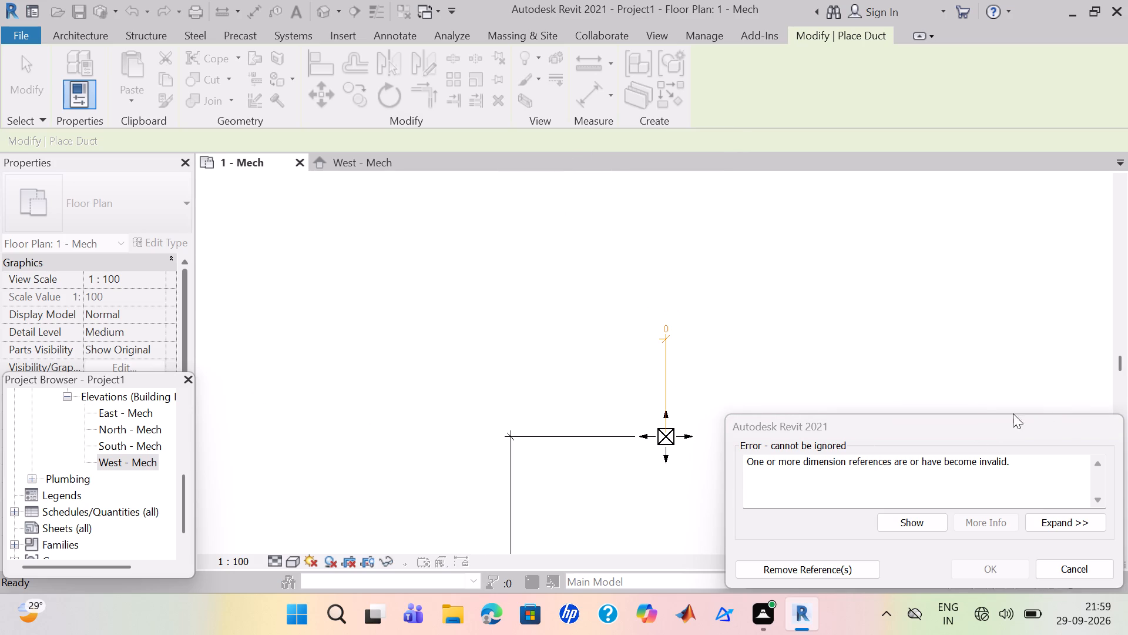
left_click(1079, 563)
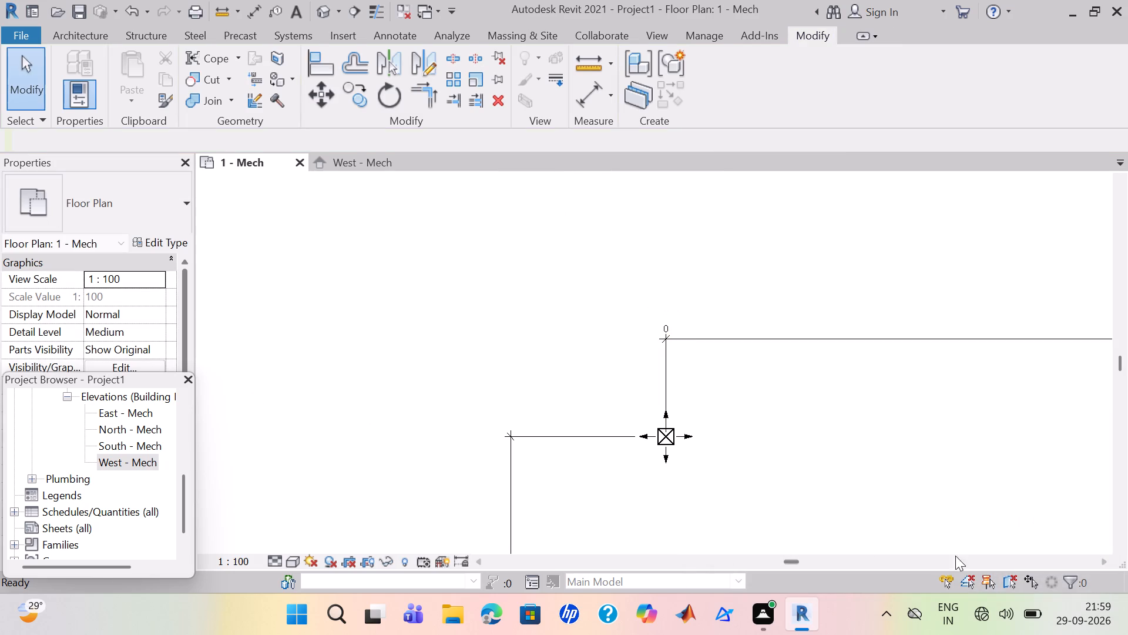
Delete the horizontal dimension string above the two upper diffusers in the 1 - Mech floor plan.
middle_click_drag(877, 438, 648, 98)
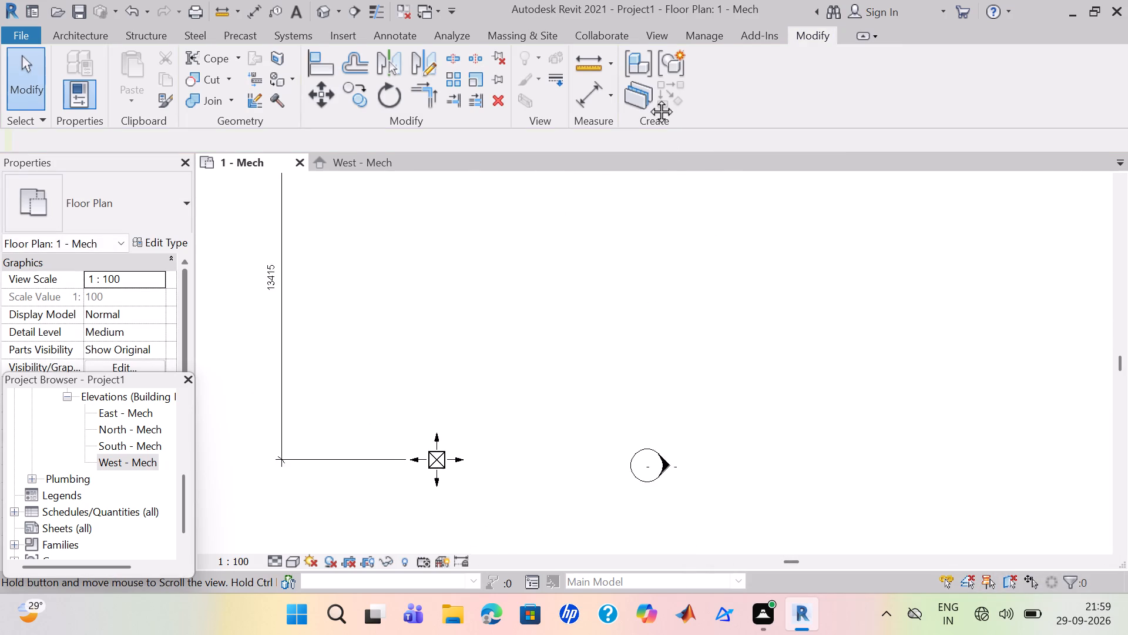
scroll(648, 98, "down", 1)
middle_click_drag(648, 98, 635, 264)
scroll(635, 264, "down", 6)
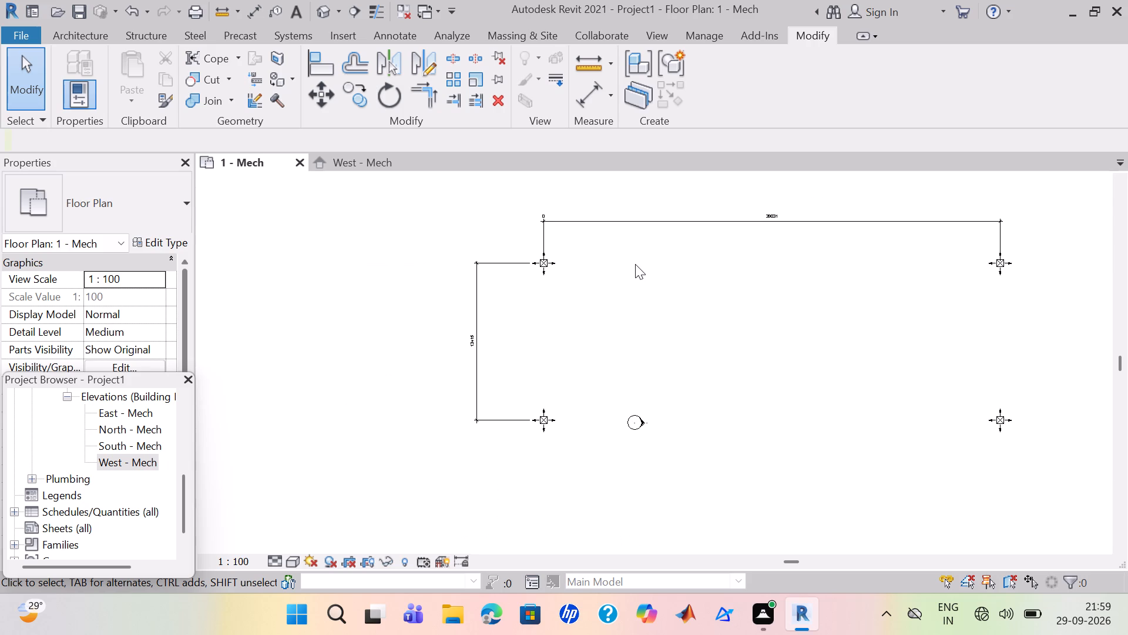
scroll(620, 248, "up", 3)
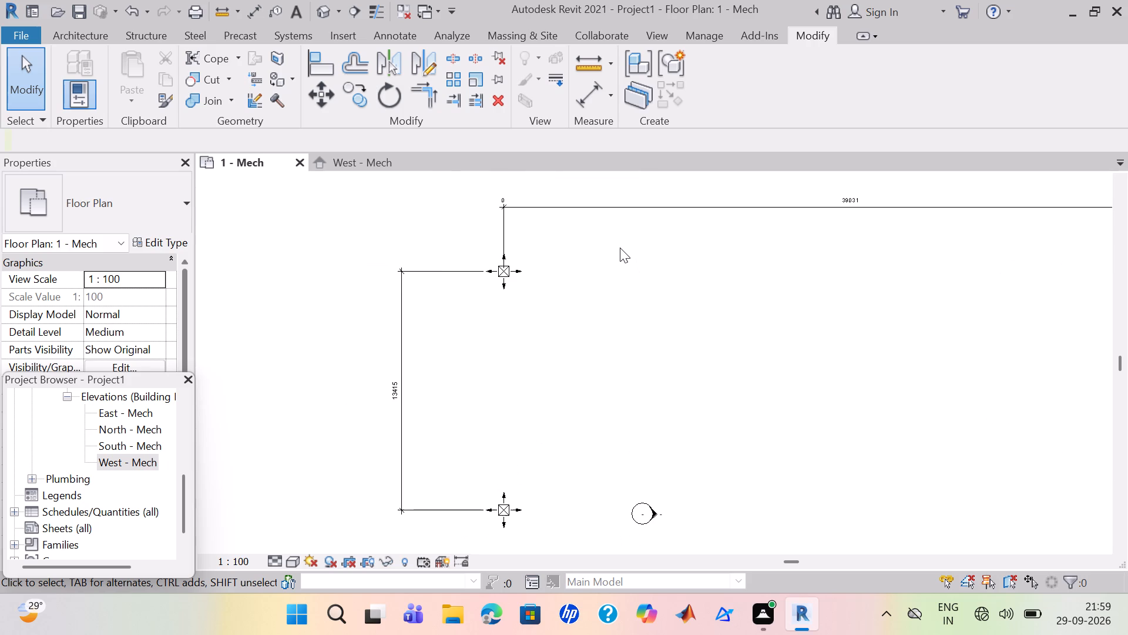
scroll(620, 248, "up", 1)
scroll(619, 248, "down", 2)
left_click(677, 211)
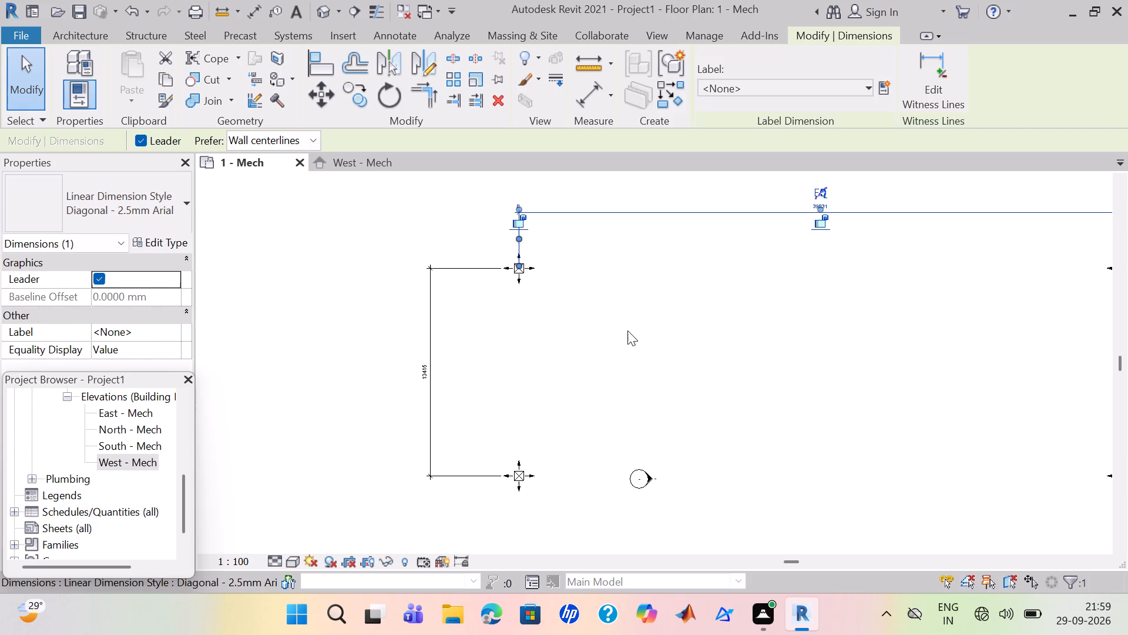
key("Delete")
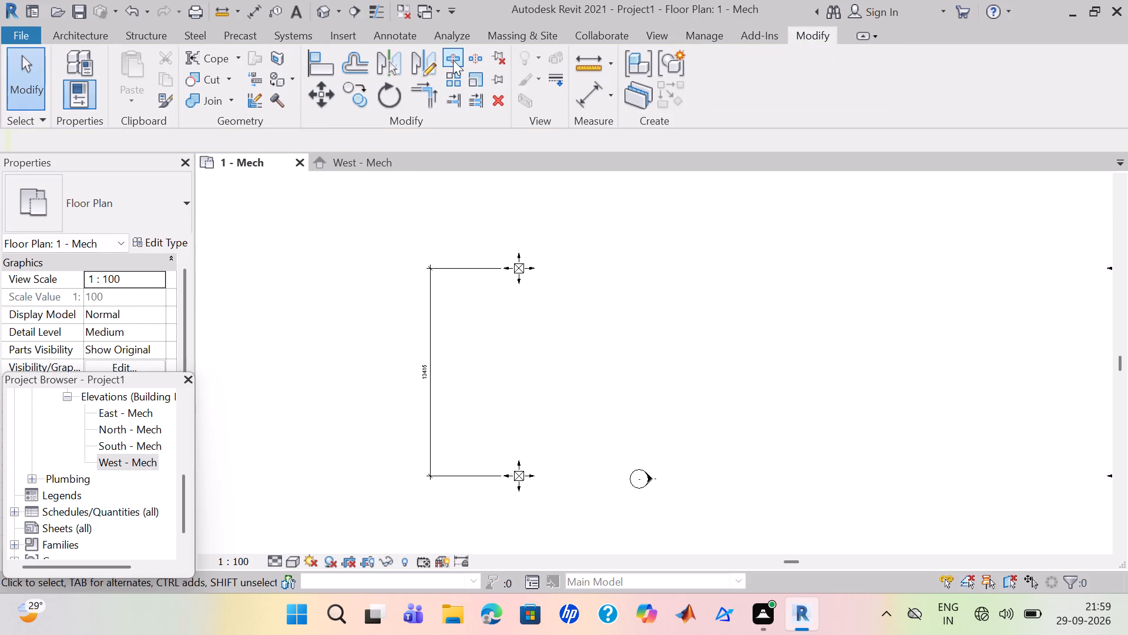
Place an aligned dimension between the left/right centres of the two upper diffusers, with its line above them.
left_click(378, 32)
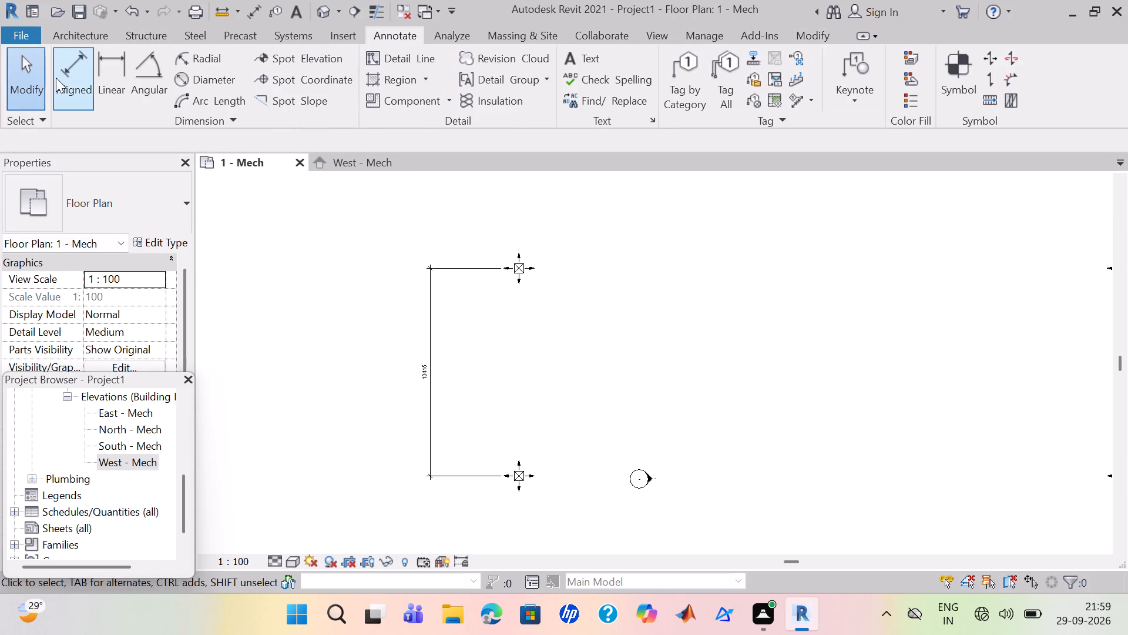
left_click(60, 74)
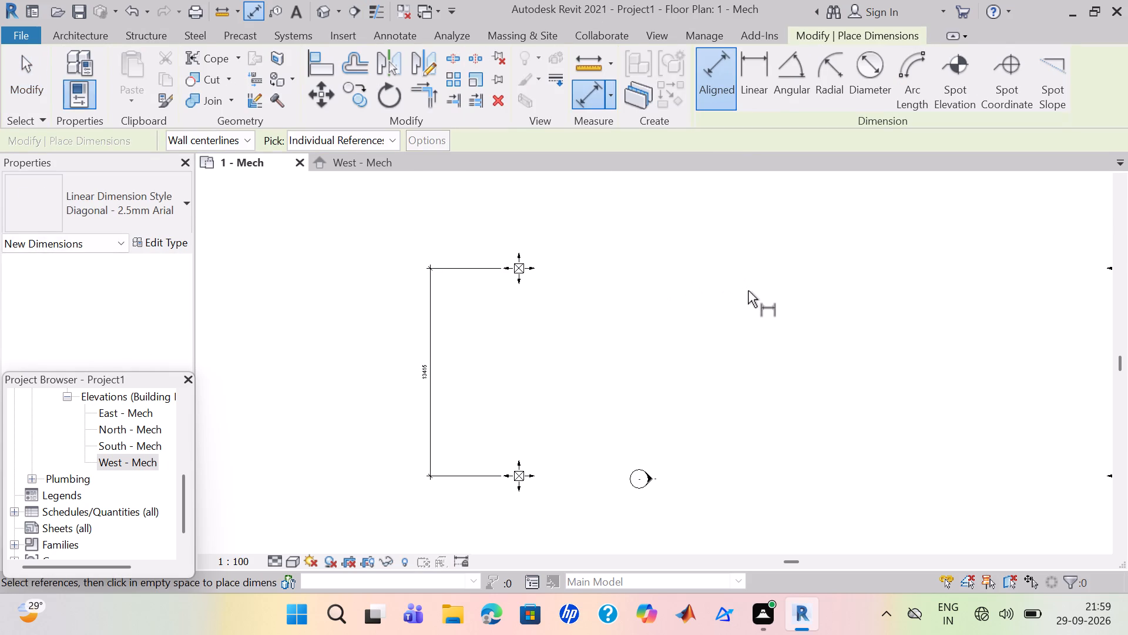
middle_click_drag(748, 290, 659, 306)
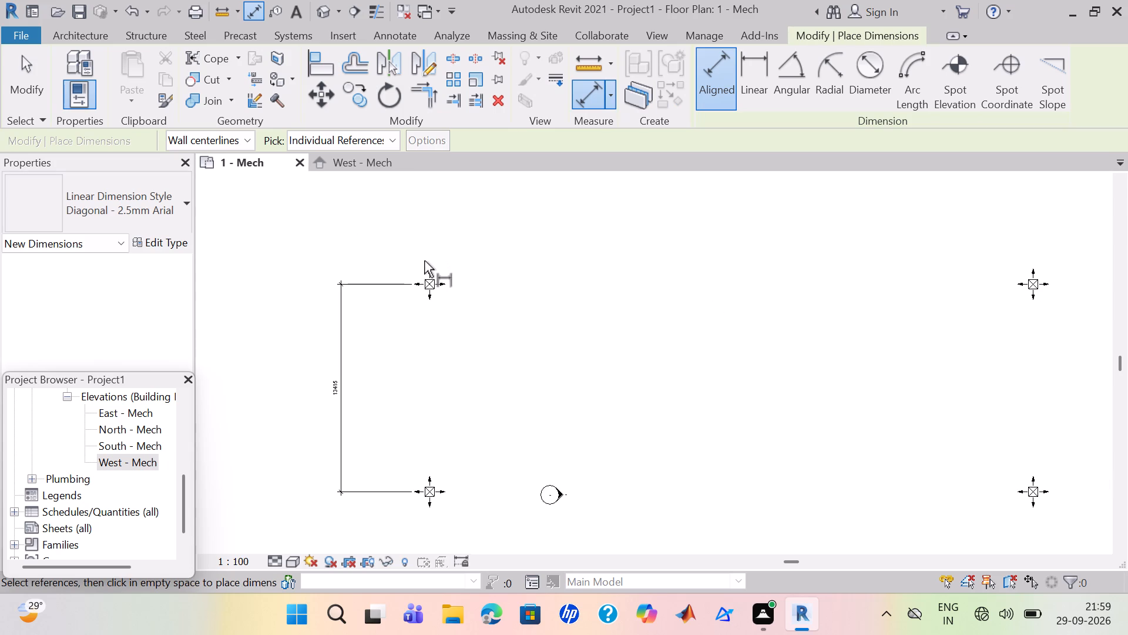
scroll(434, 267, "up", 1)
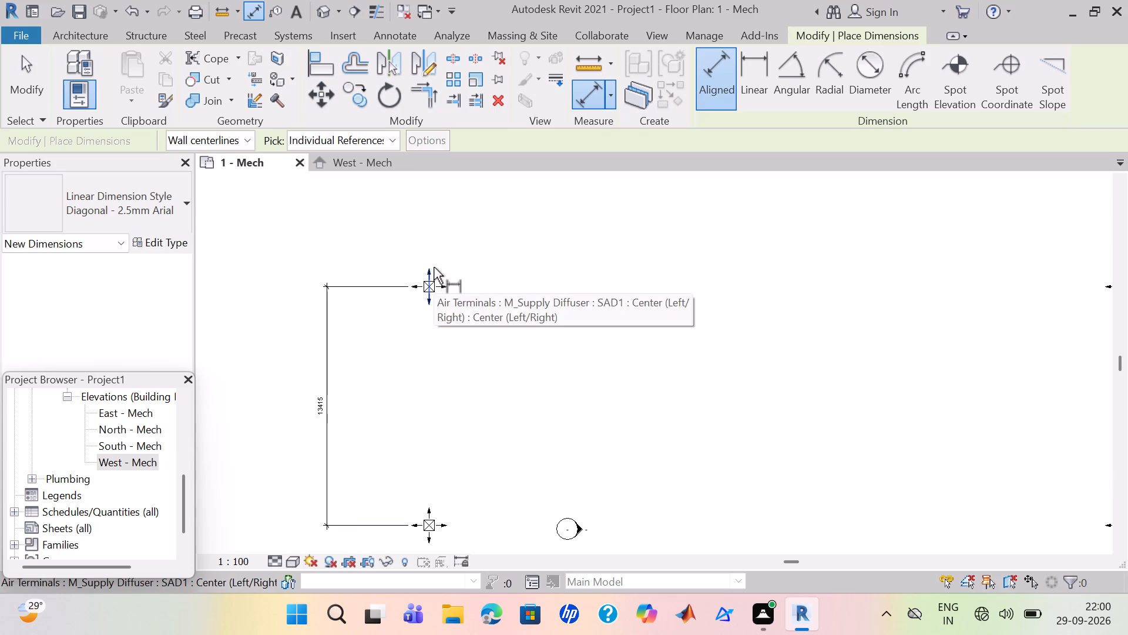
middle_click_drag(521, 286, 390, 268)
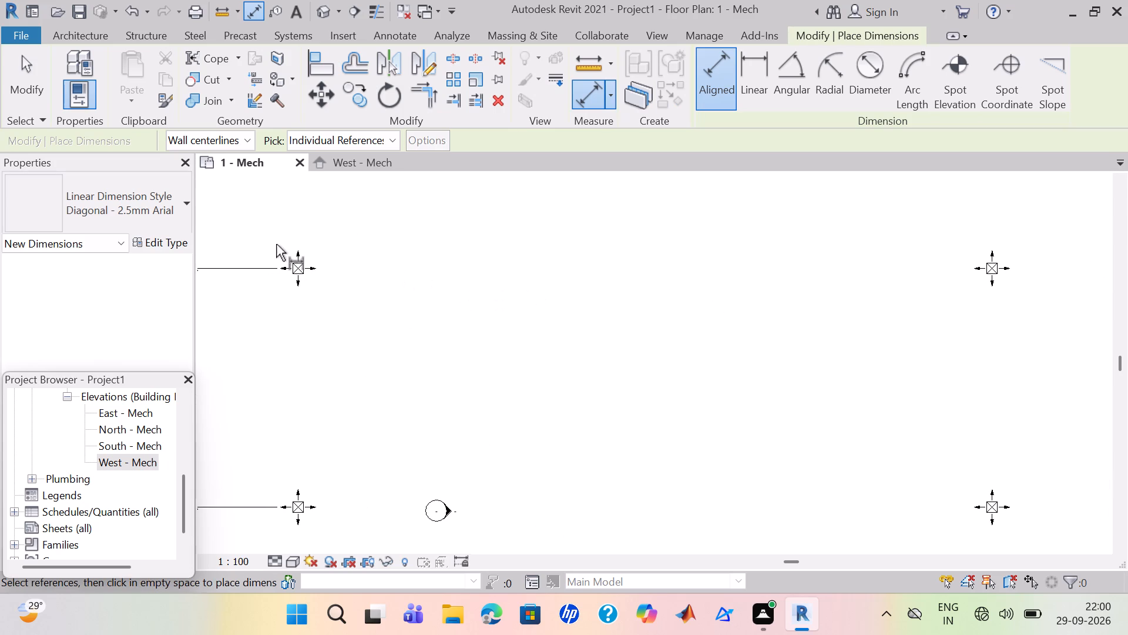
left_click(298, 250)
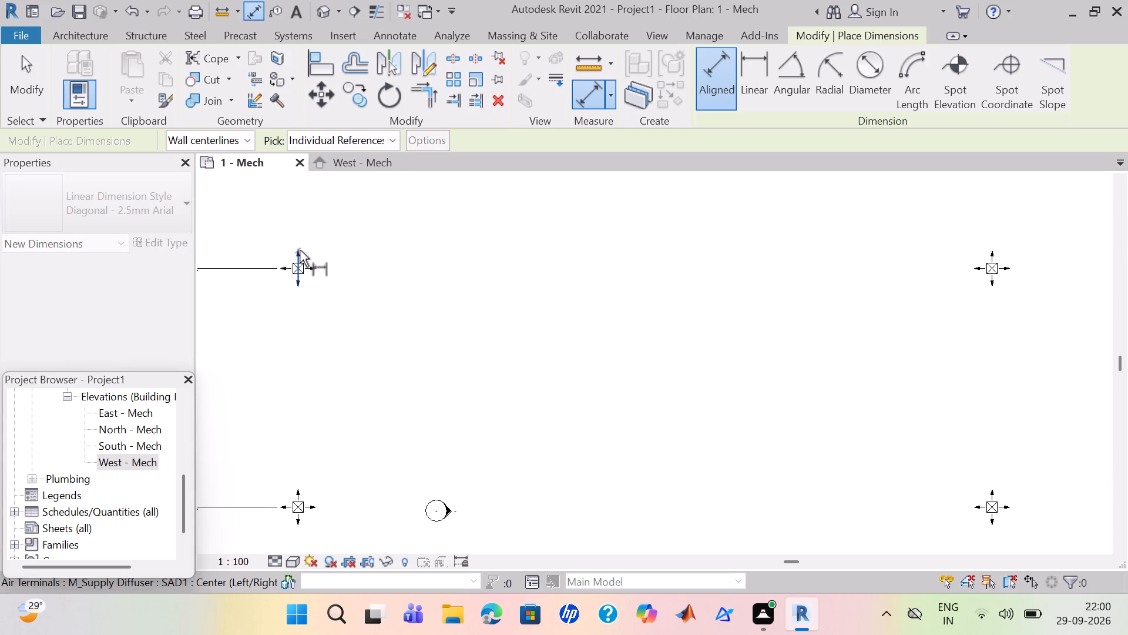
left_click(993, 253)
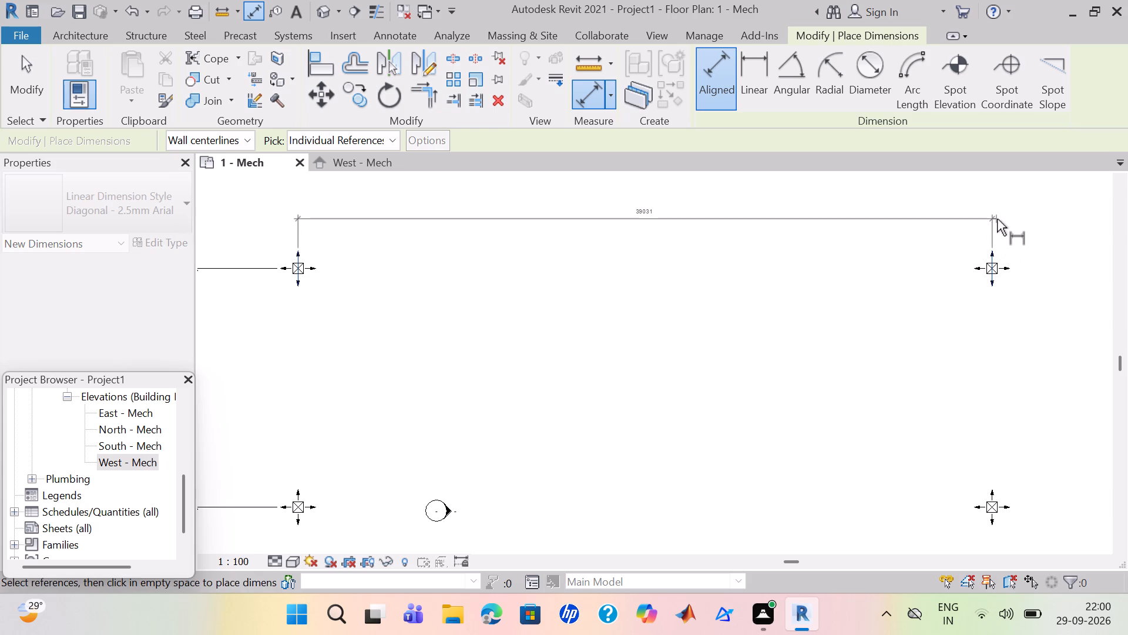
left_click(998, 211)
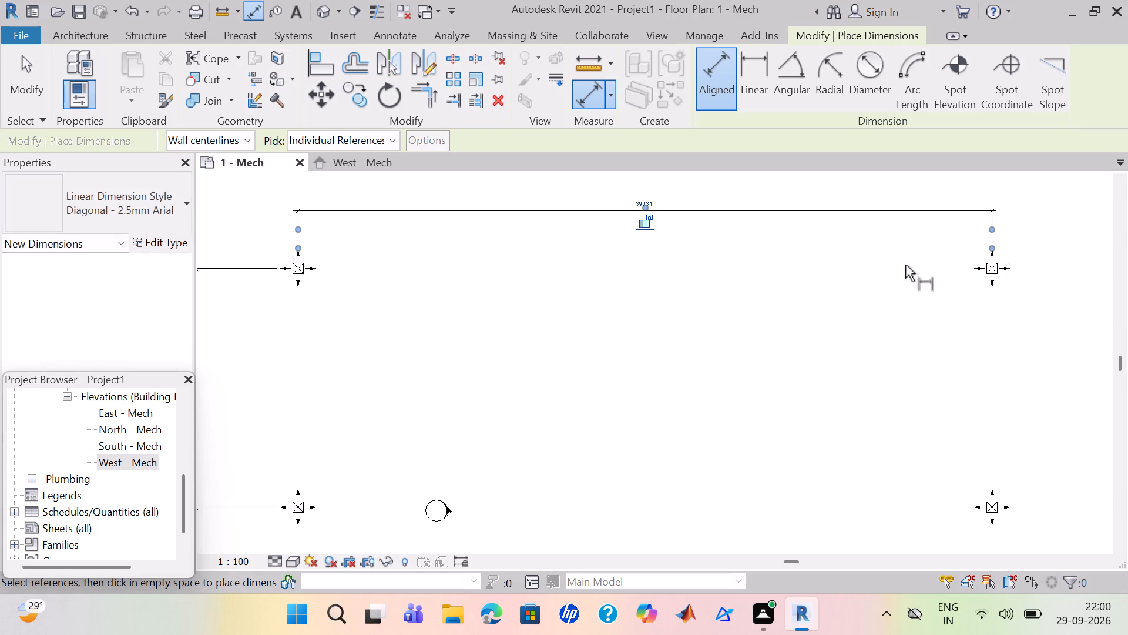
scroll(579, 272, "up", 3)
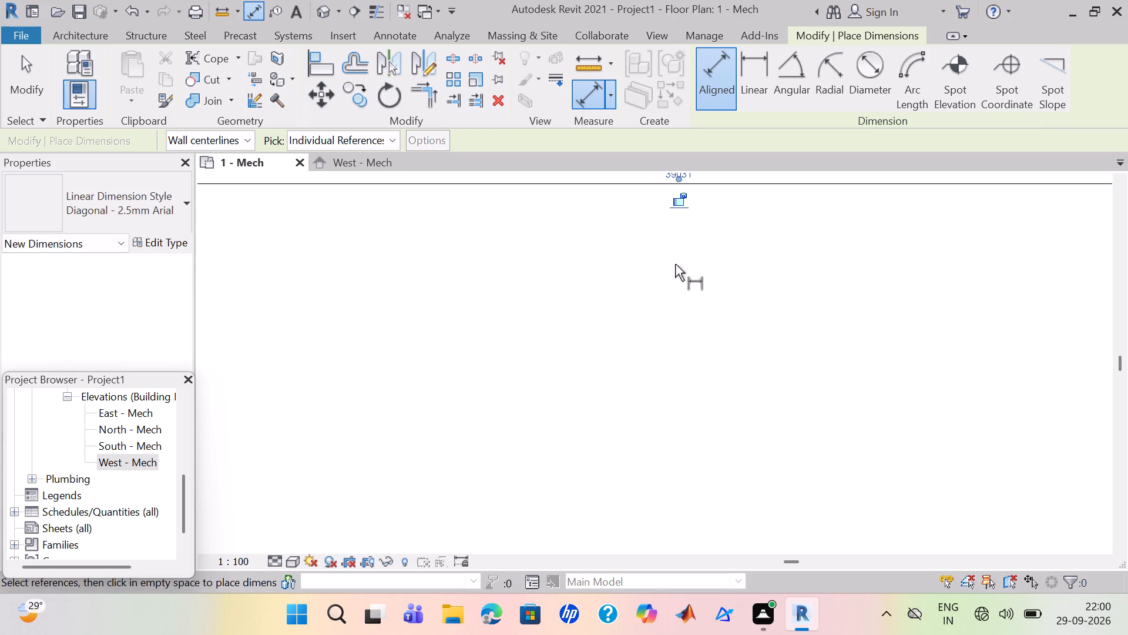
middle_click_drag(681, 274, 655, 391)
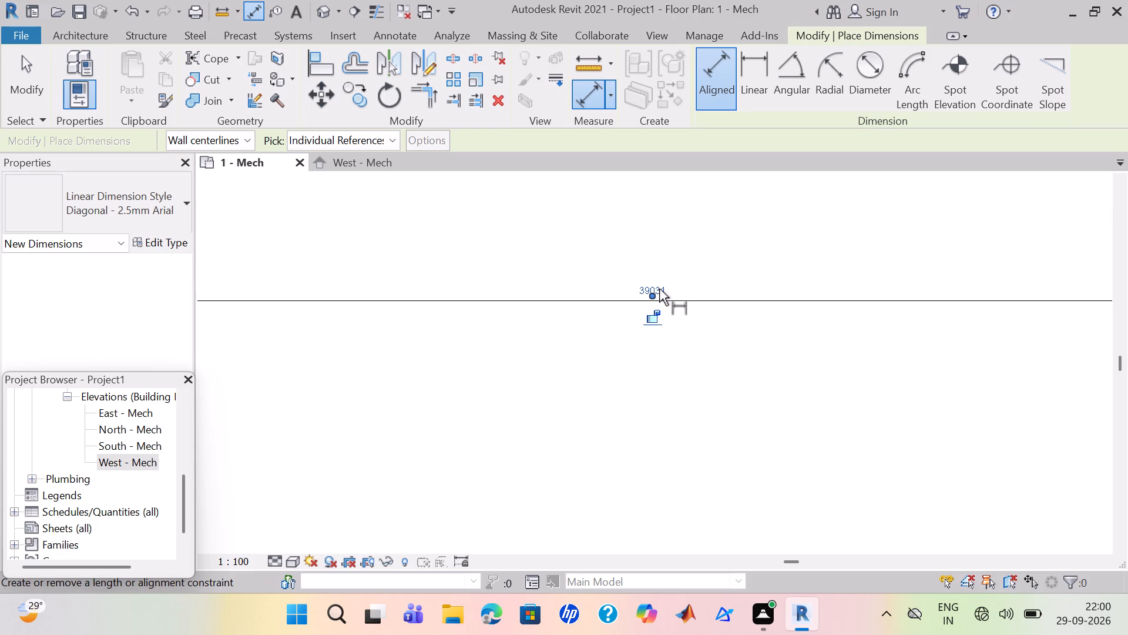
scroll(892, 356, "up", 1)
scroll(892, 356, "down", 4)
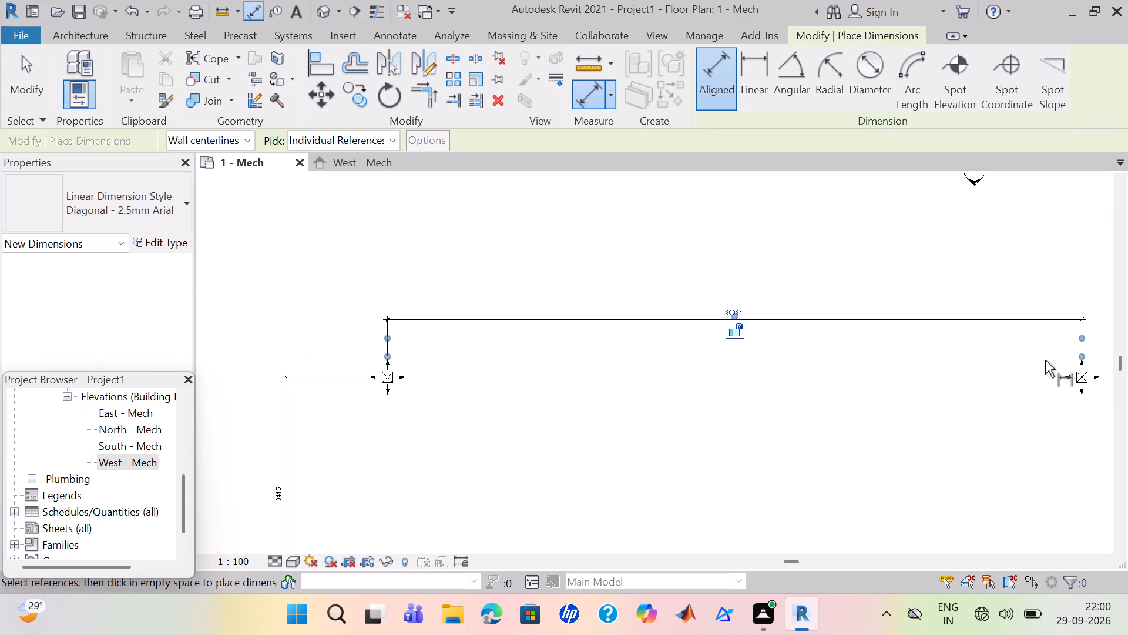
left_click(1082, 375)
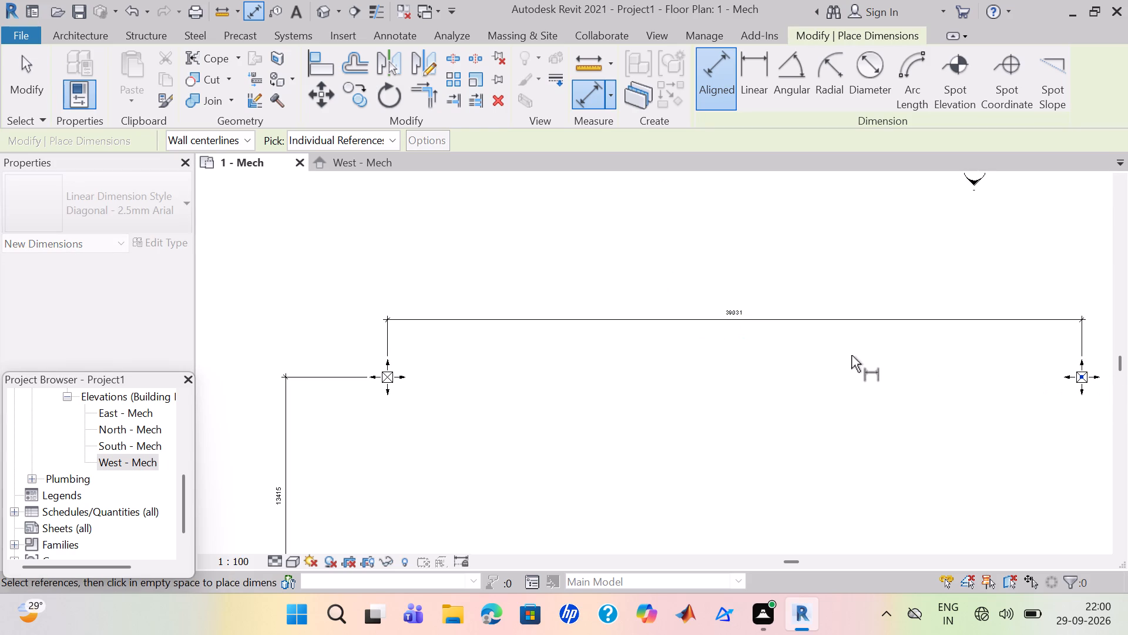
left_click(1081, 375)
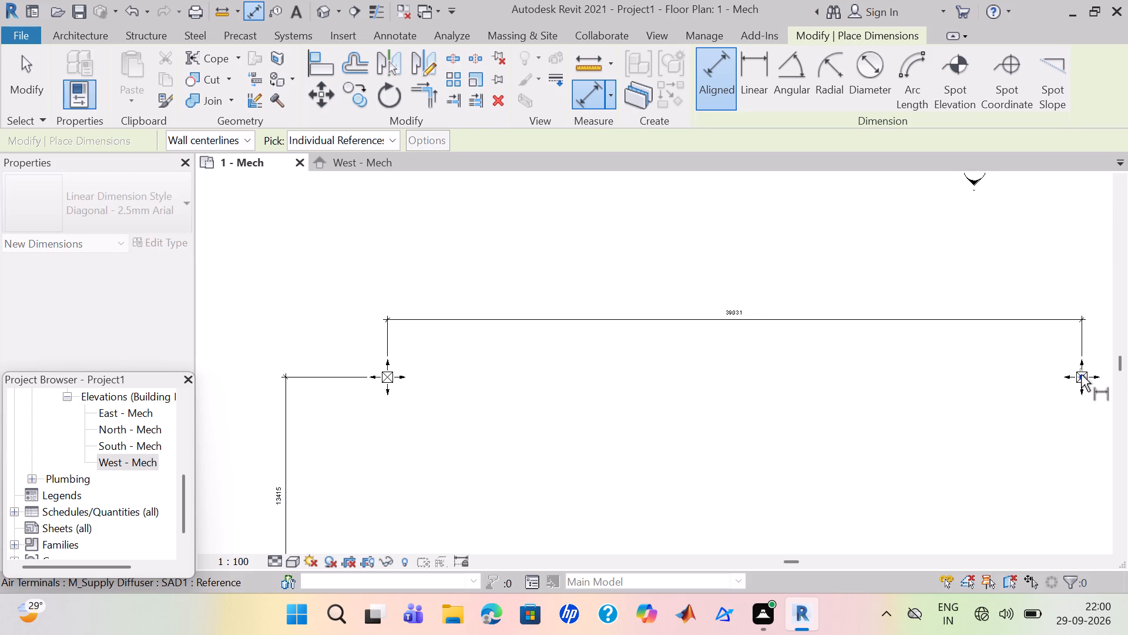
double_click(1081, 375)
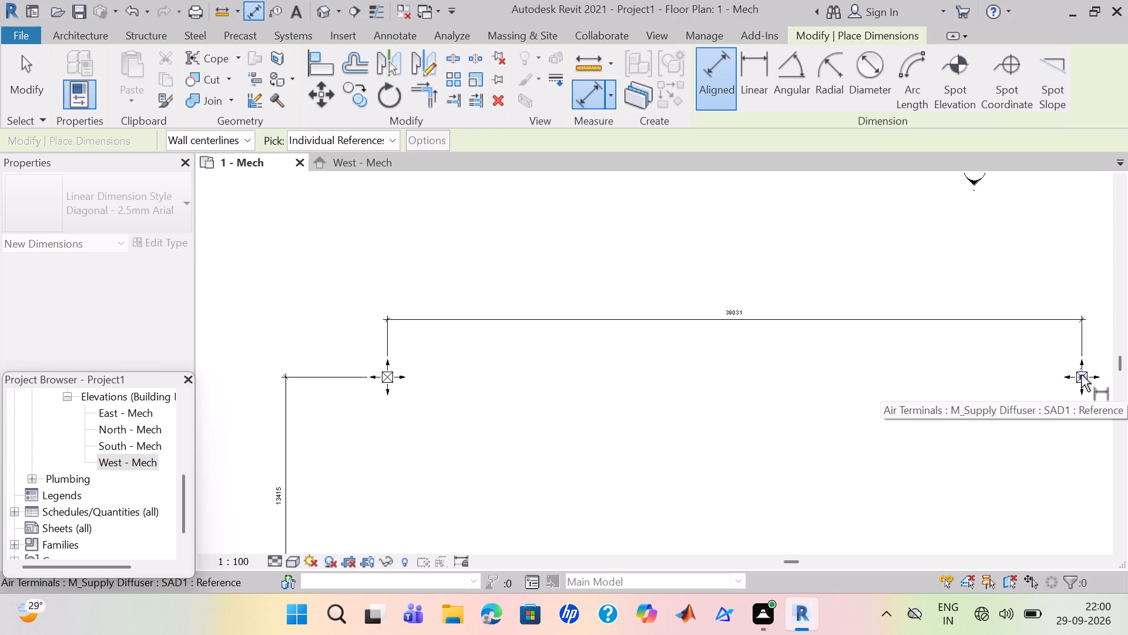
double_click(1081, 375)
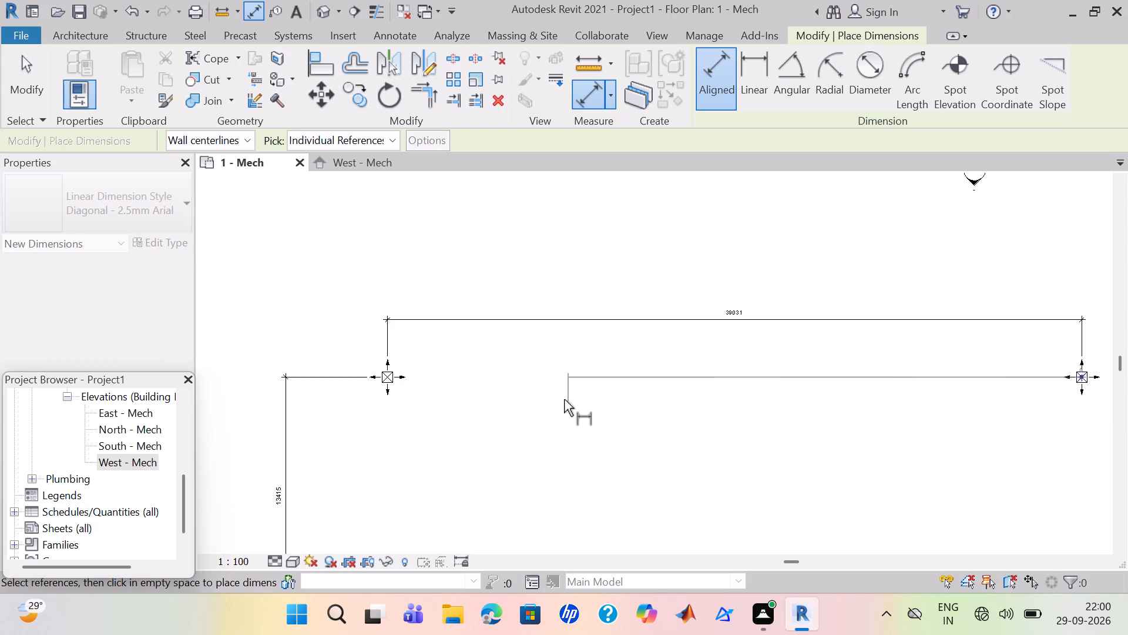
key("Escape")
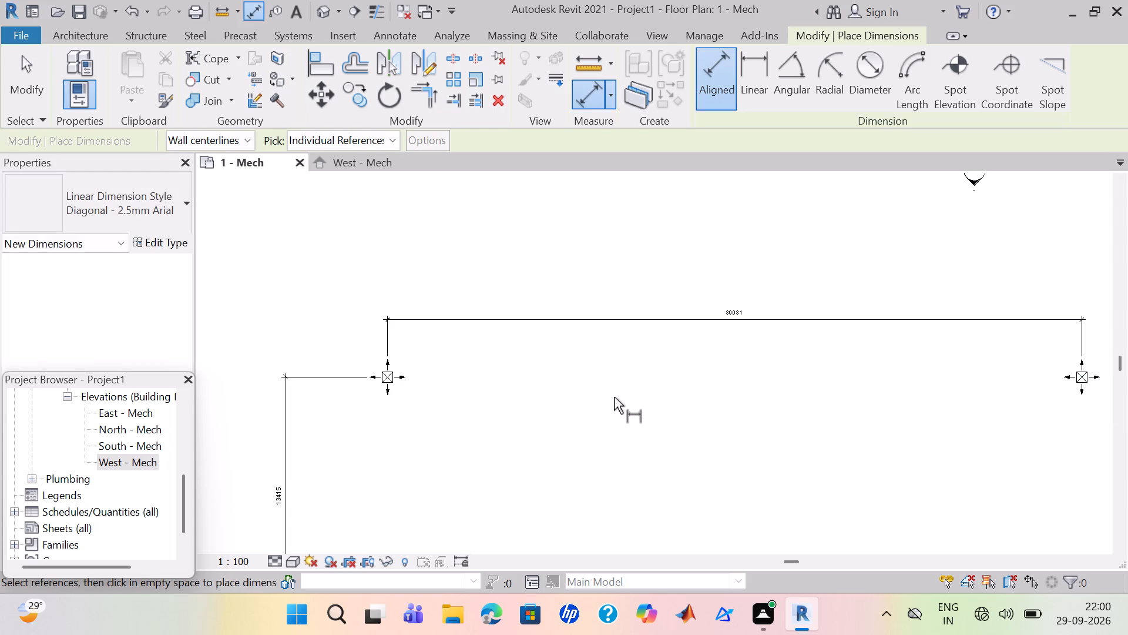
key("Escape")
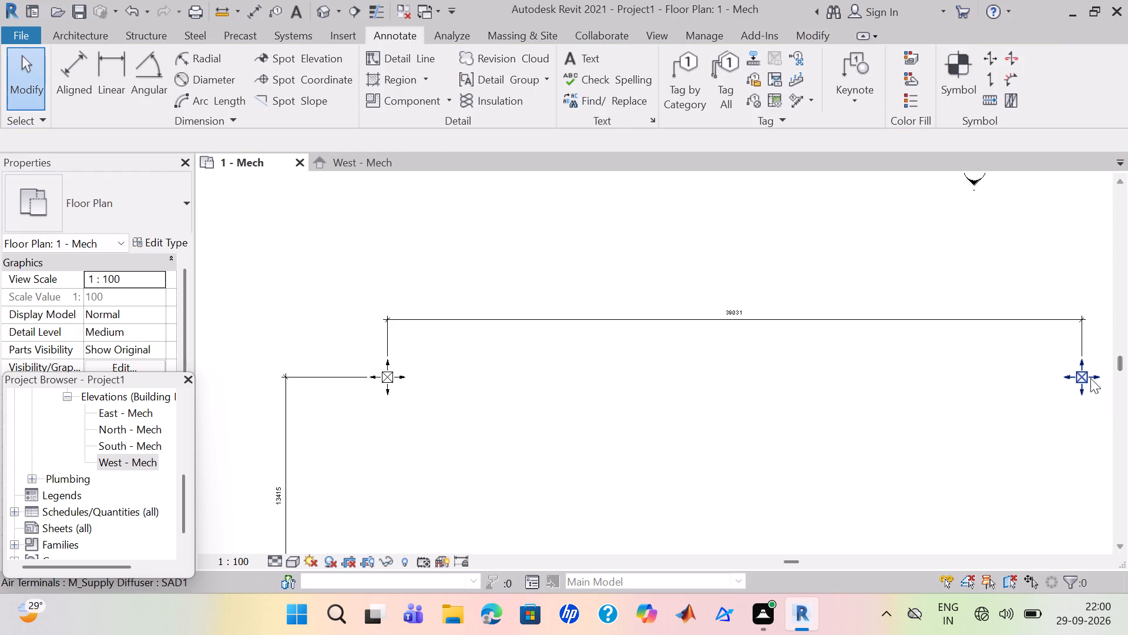
Set the horizontal spacing between the two upper diffusers to 20000 mm by moving the upper-right diffuser.
left_click(1083, 376)
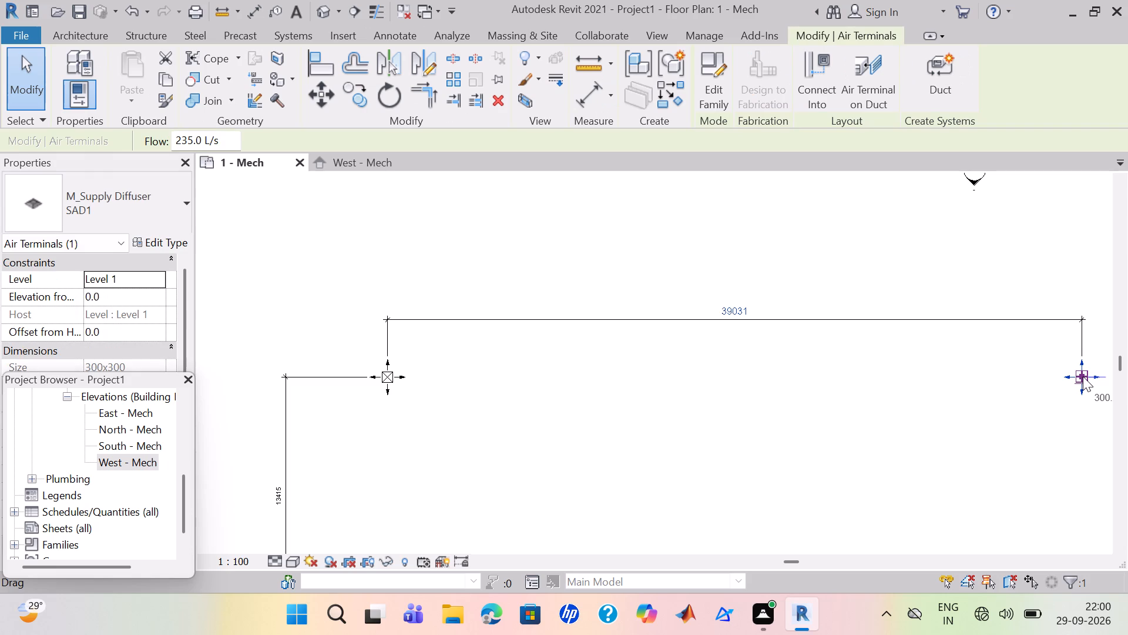
left_click(743, 309)
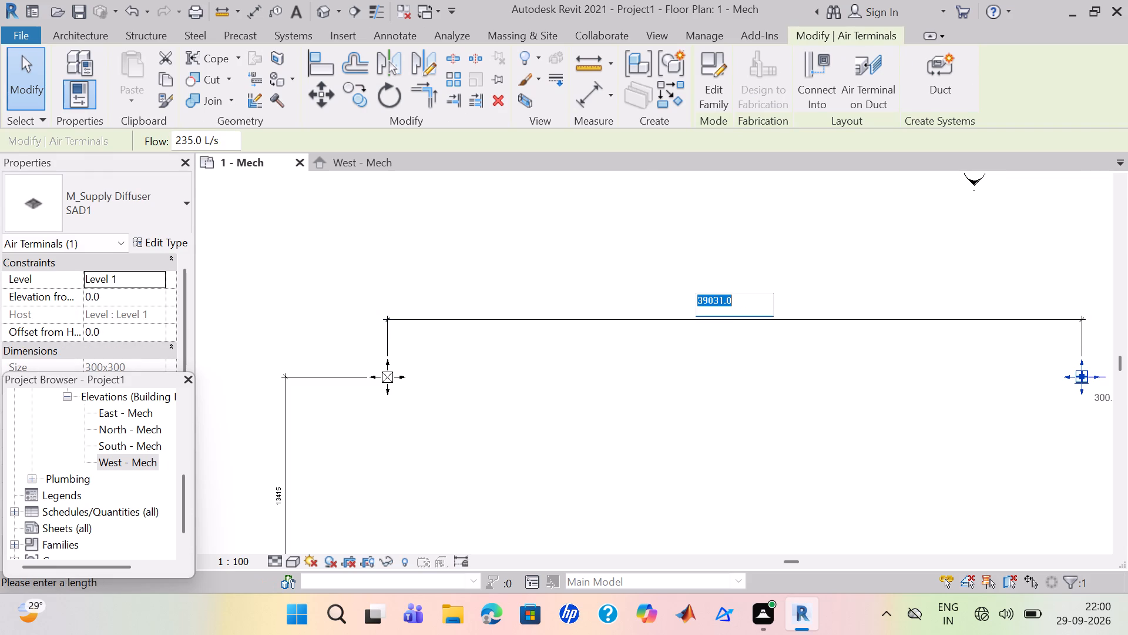
type("20000")
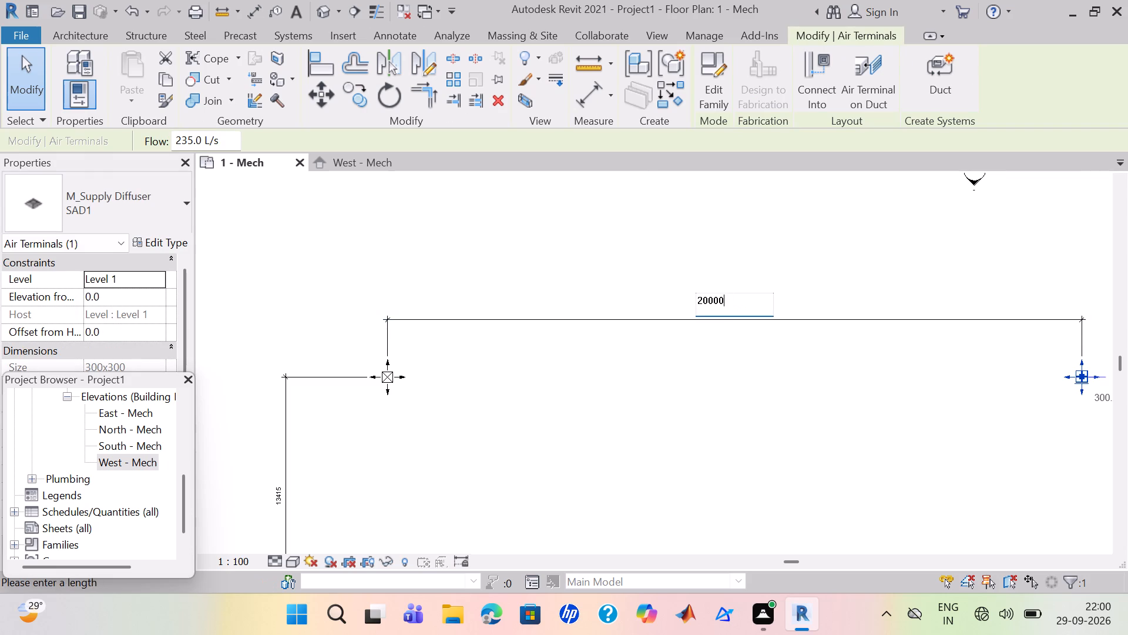
key("Return")
scroll(847, 422, "down", 2)
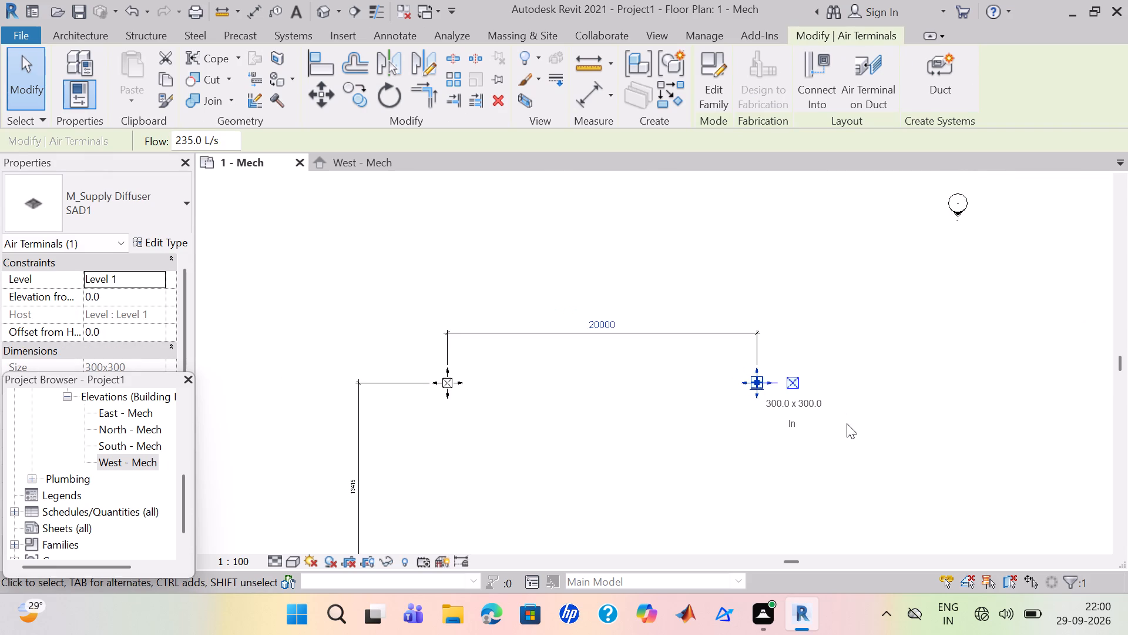
scroll(847, 423, "down", 2)
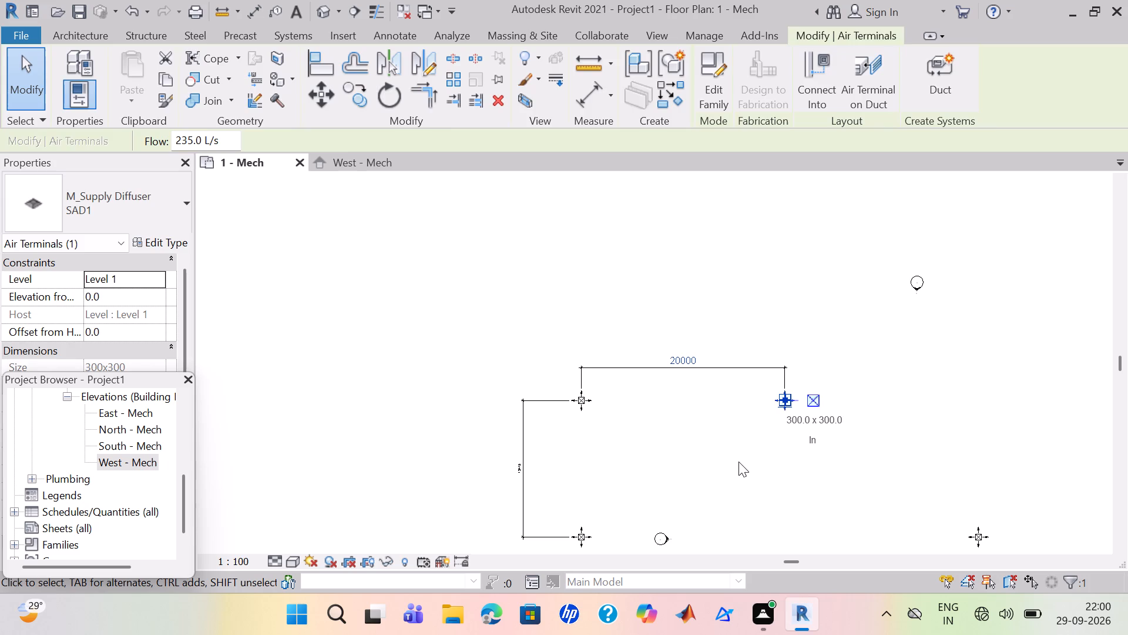
left_click_drag(737, 461, 674, 346)
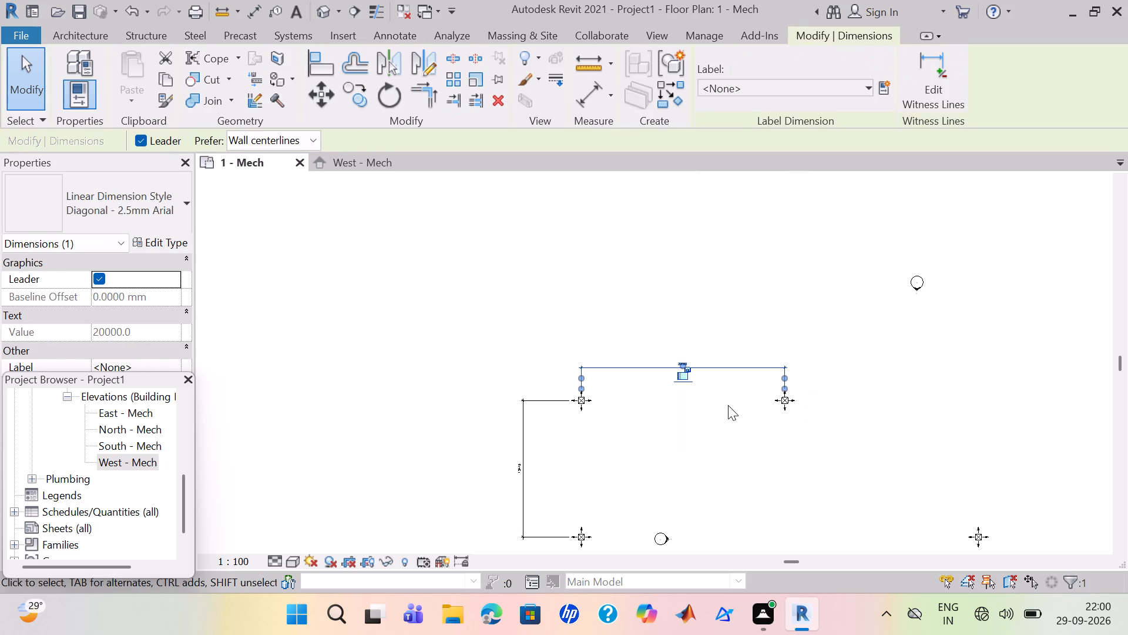
key("Escape")
middle_click_drag(773, 430, 747, 422)
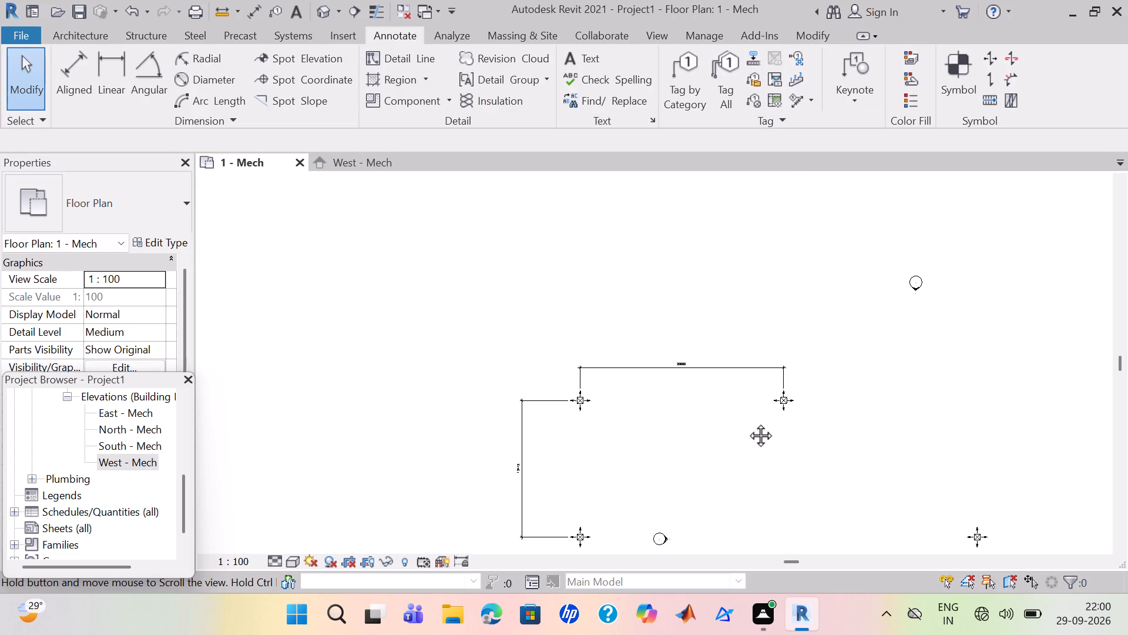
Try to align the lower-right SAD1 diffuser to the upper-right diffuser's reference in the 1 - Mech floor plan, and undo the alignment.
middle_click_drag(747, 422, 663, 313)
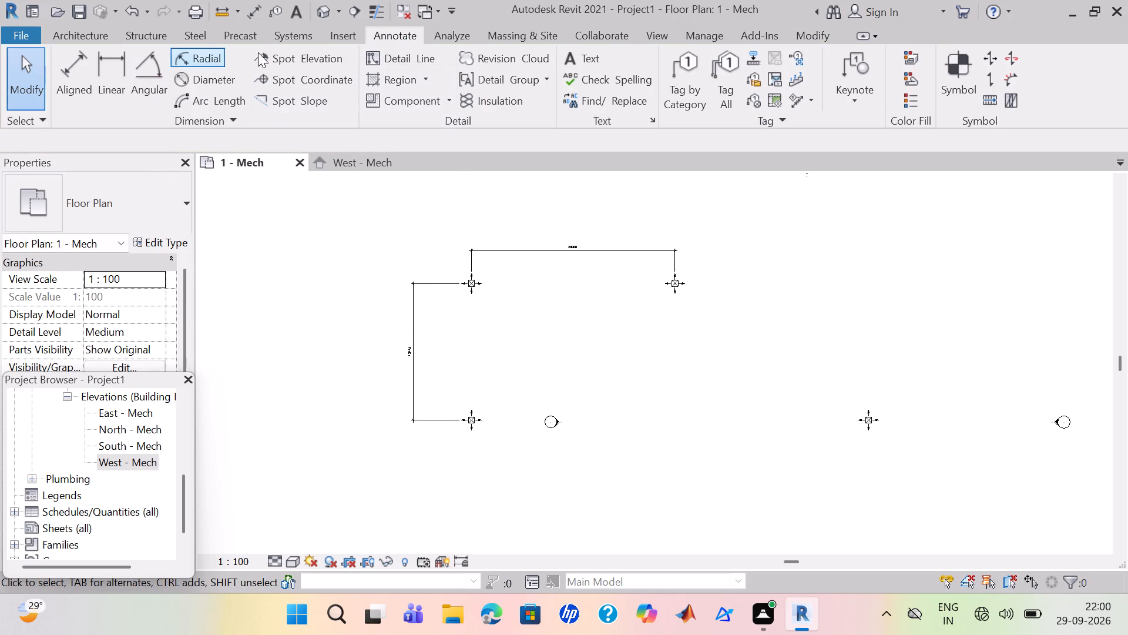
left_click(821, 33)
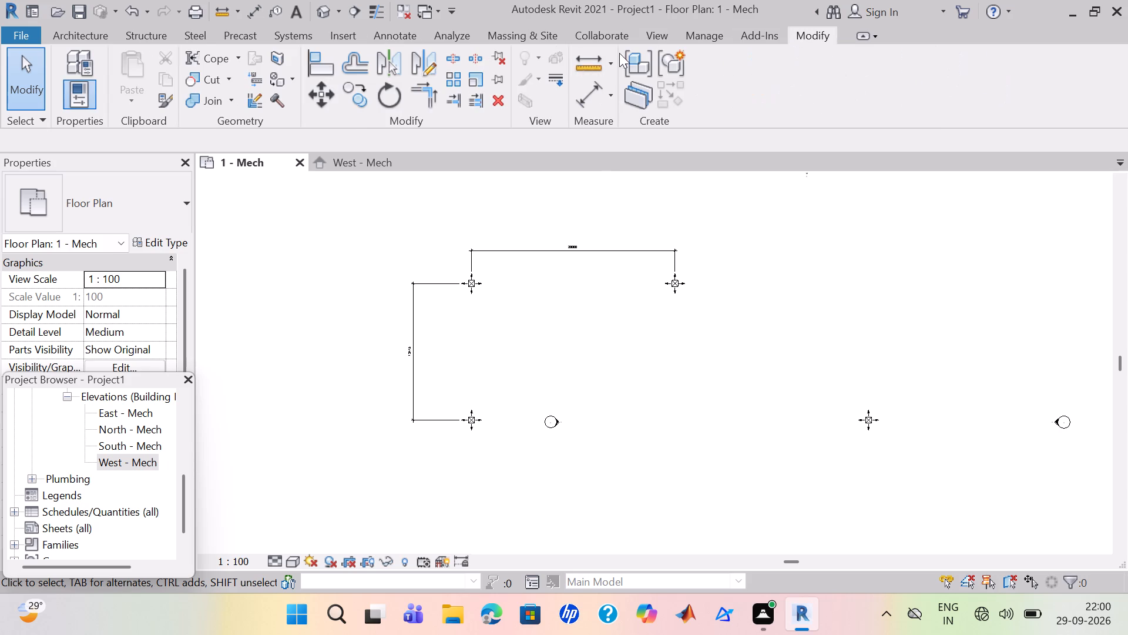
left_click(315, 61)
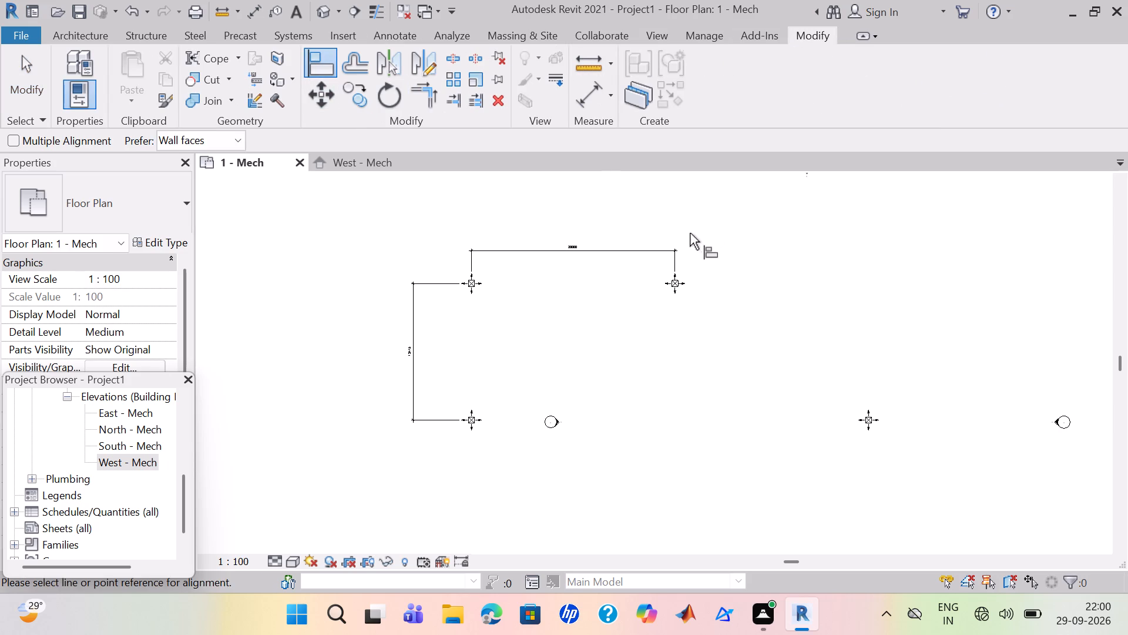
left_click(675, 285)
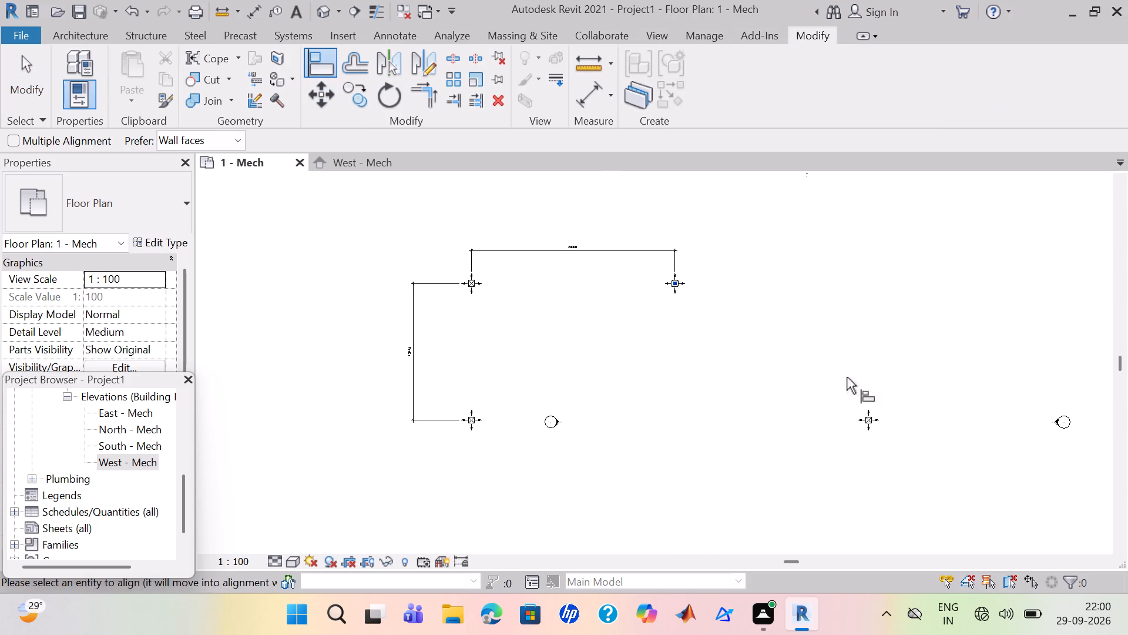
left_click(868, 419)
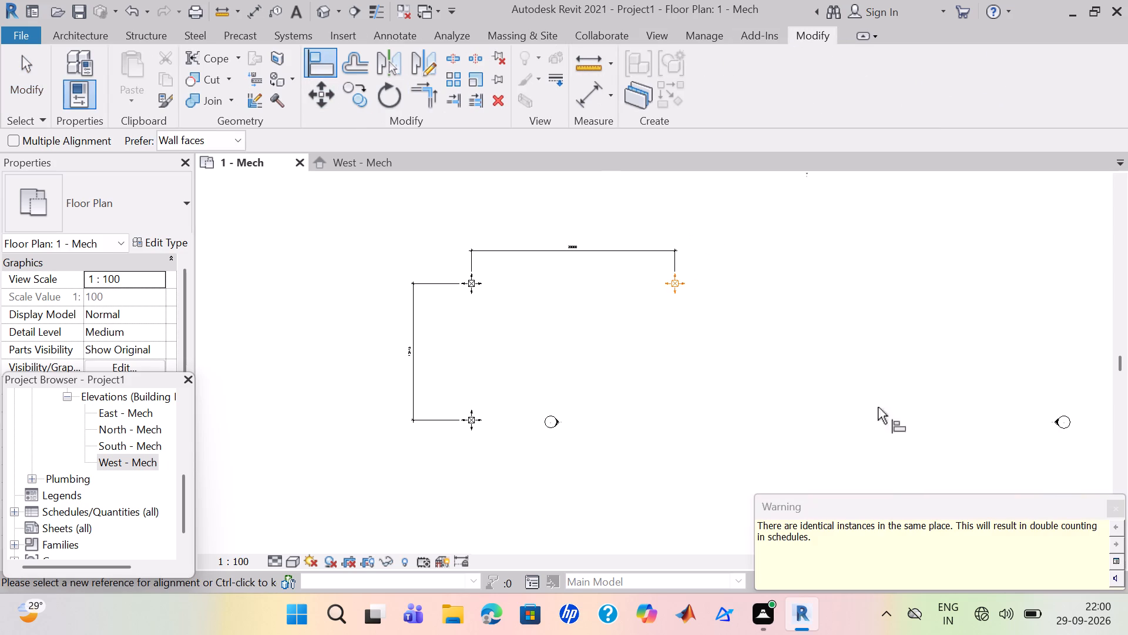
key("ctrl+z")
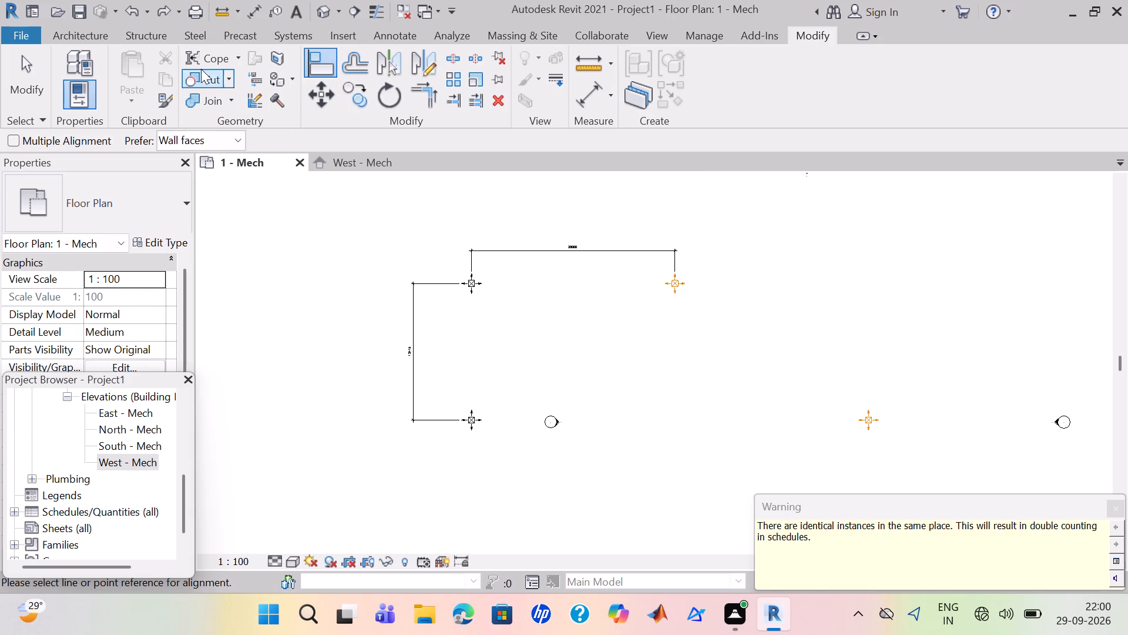
Align the lower-right SAD1 diffuser to the upper-right diffuser's reference again and dismiss the warning.
left_click(331, 59)
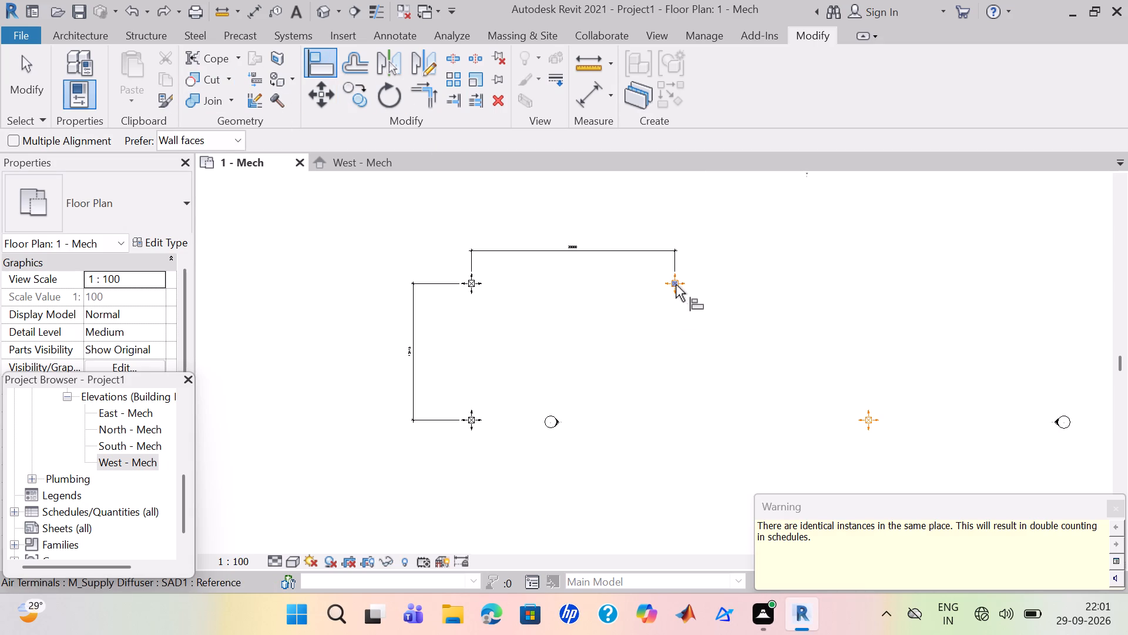
left_click(676, 285)
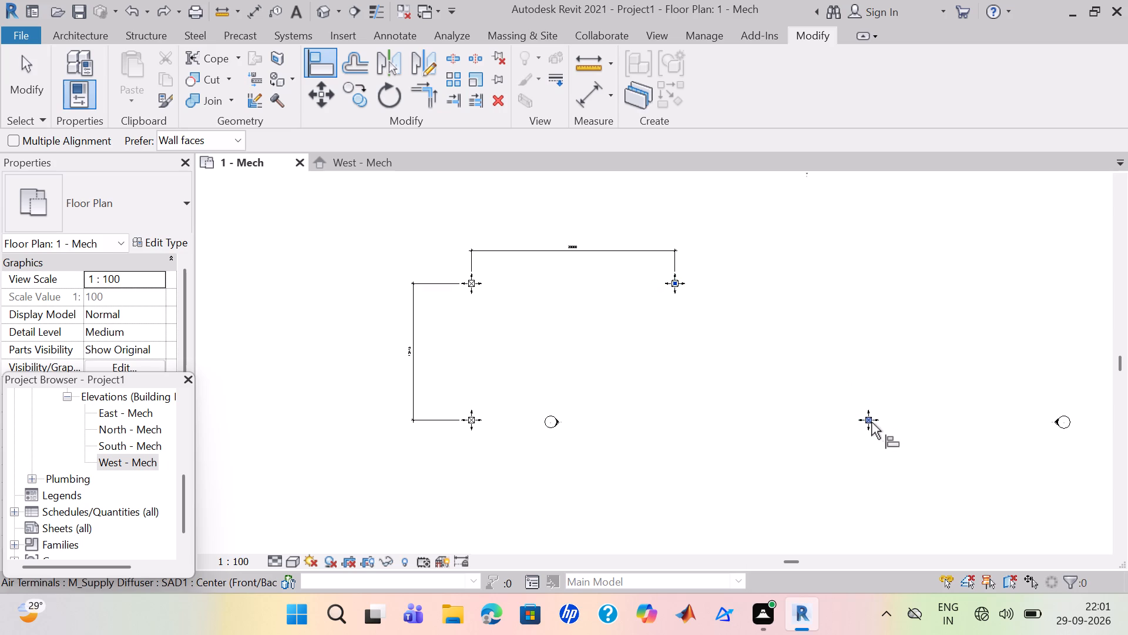
left_click(866, 419)
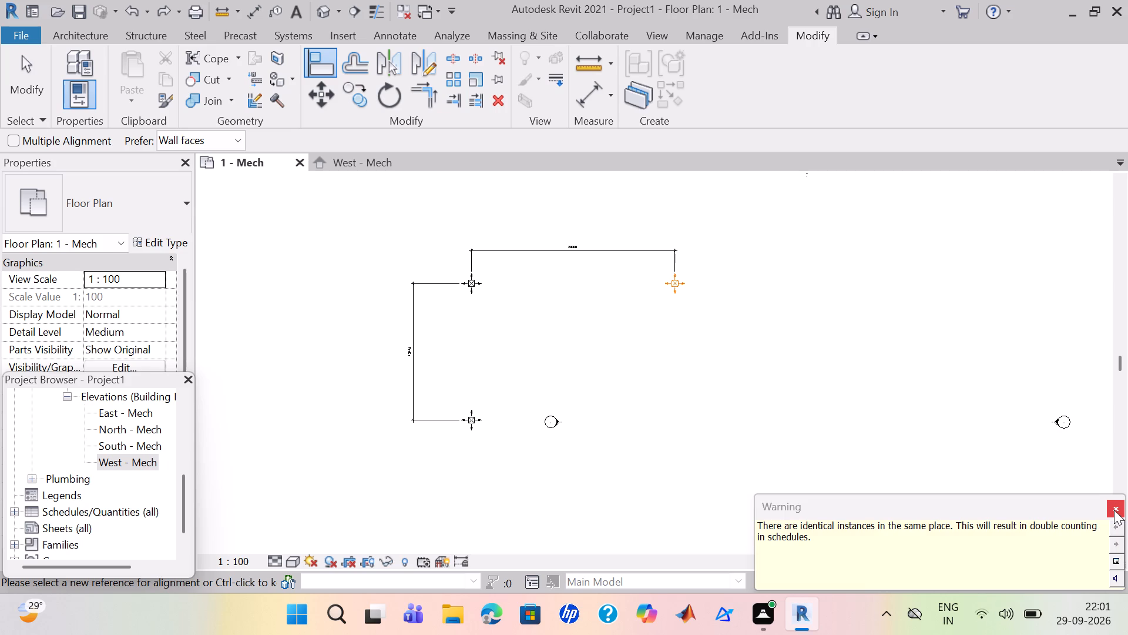
left_click(1114, 510)
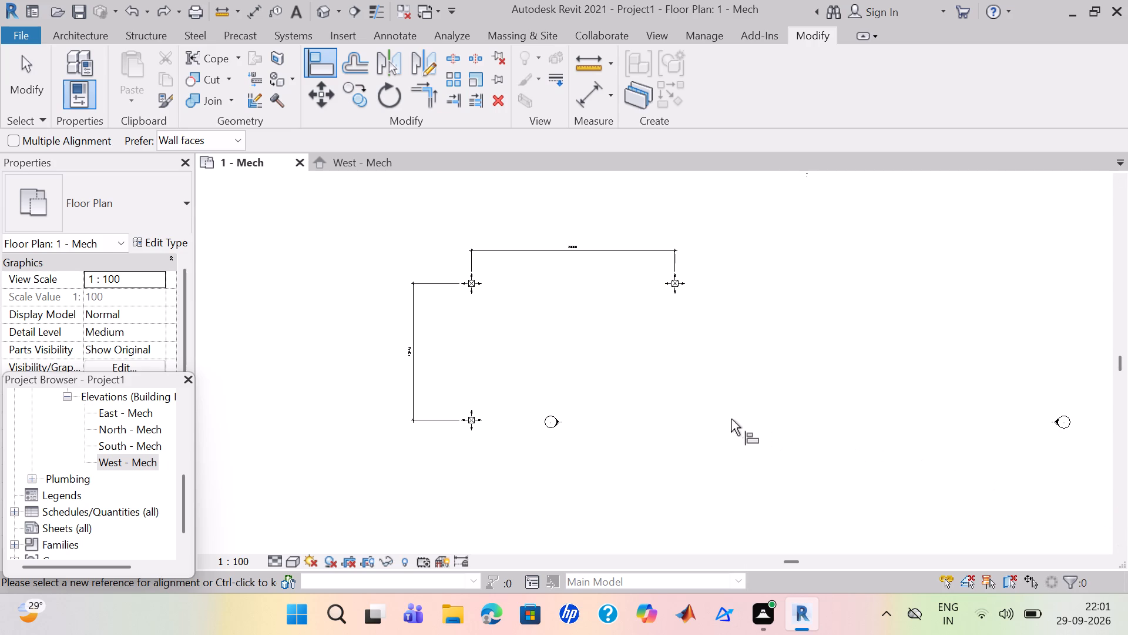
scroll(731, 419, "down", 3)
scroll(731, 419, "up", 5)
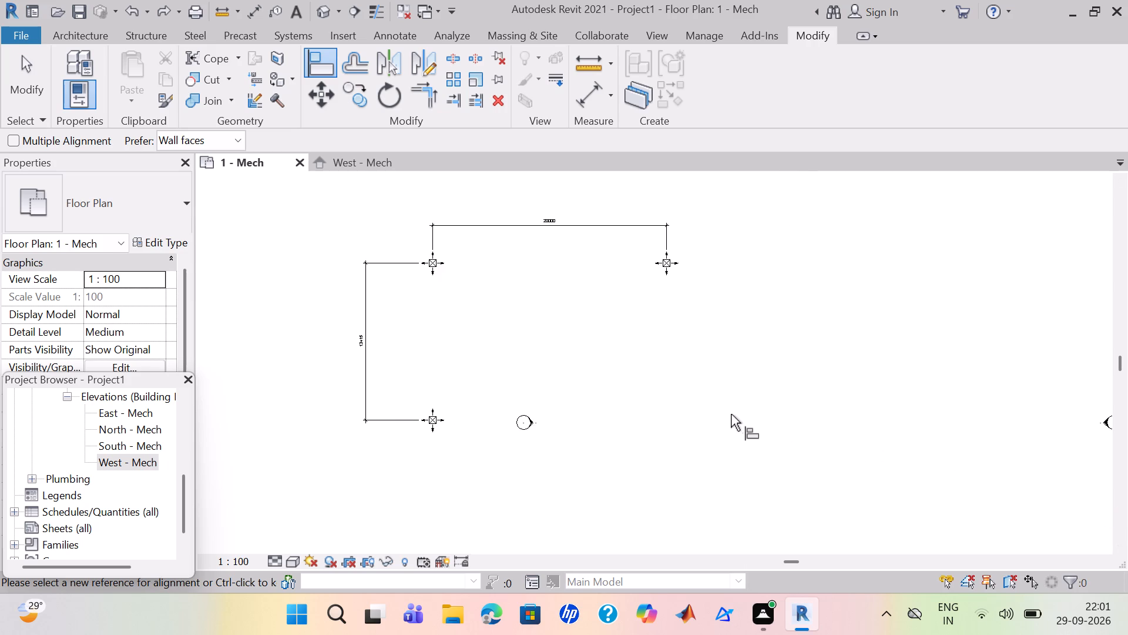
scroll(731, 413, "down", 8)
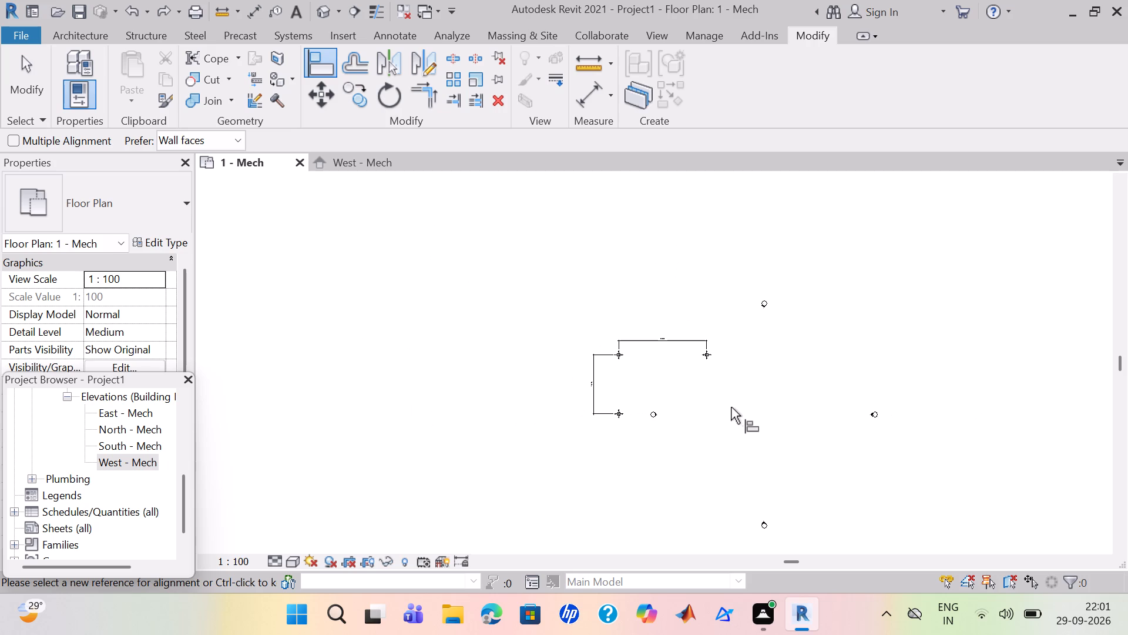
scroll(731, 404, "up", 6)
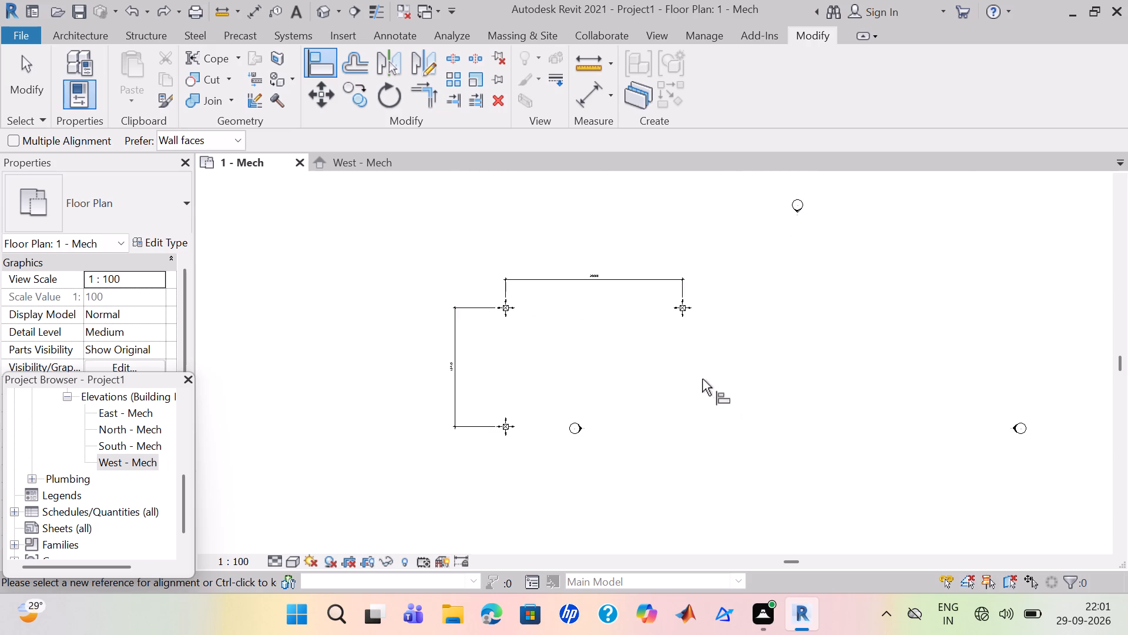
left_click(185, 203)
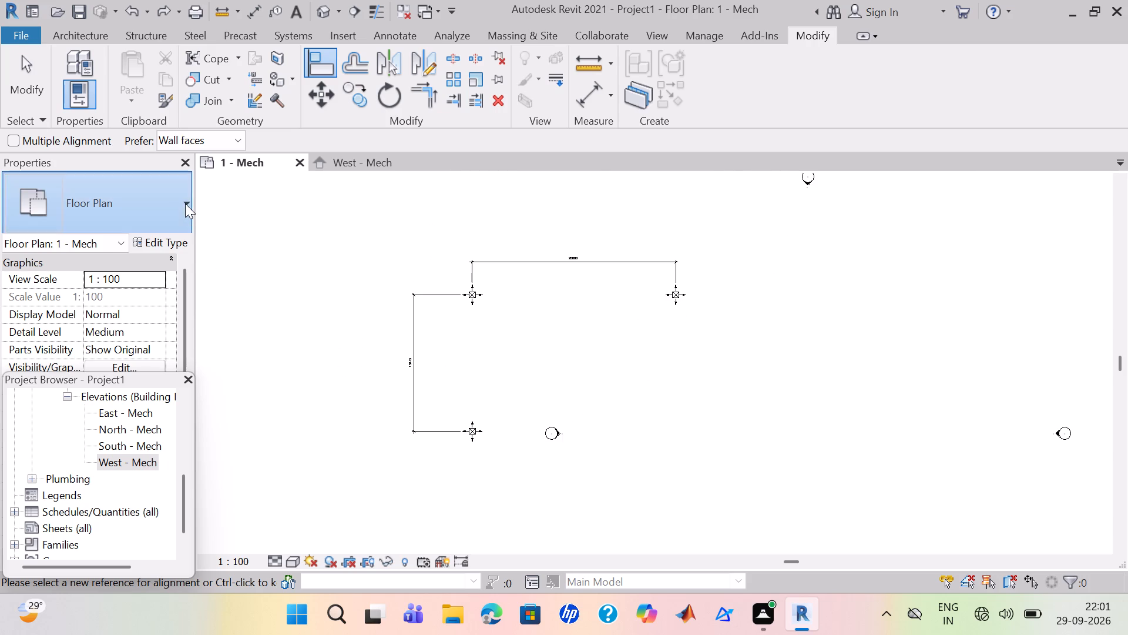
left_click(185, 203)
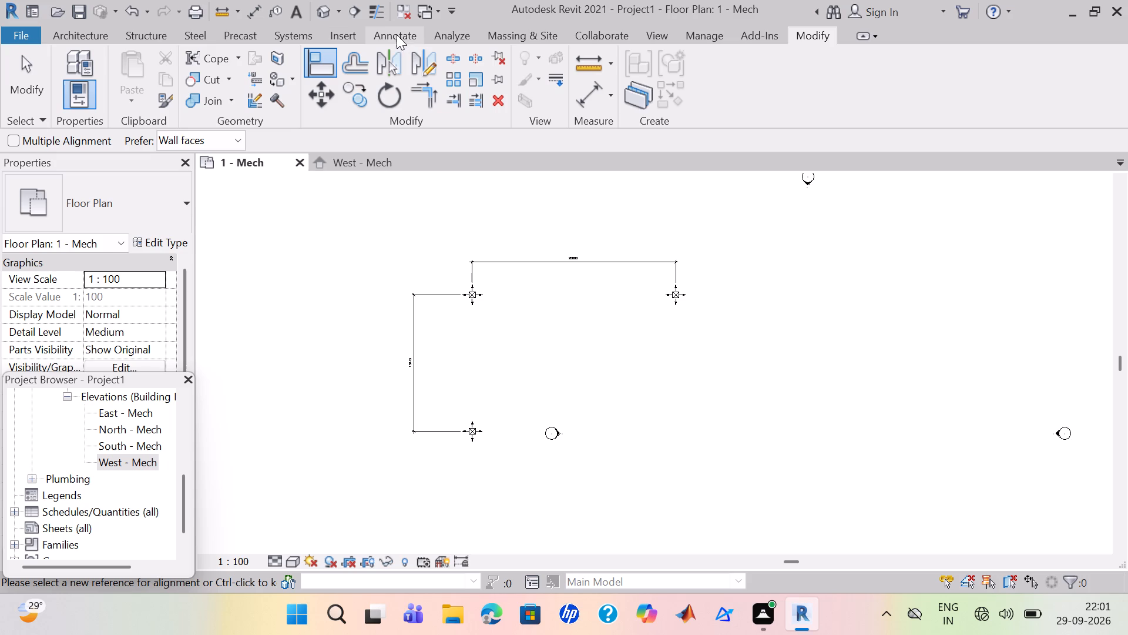
Place a new M_Supply Diffuser SAD1 air terminal on Level 1, vertically in line below the upper-right diffuser.
left_click(298, 34)
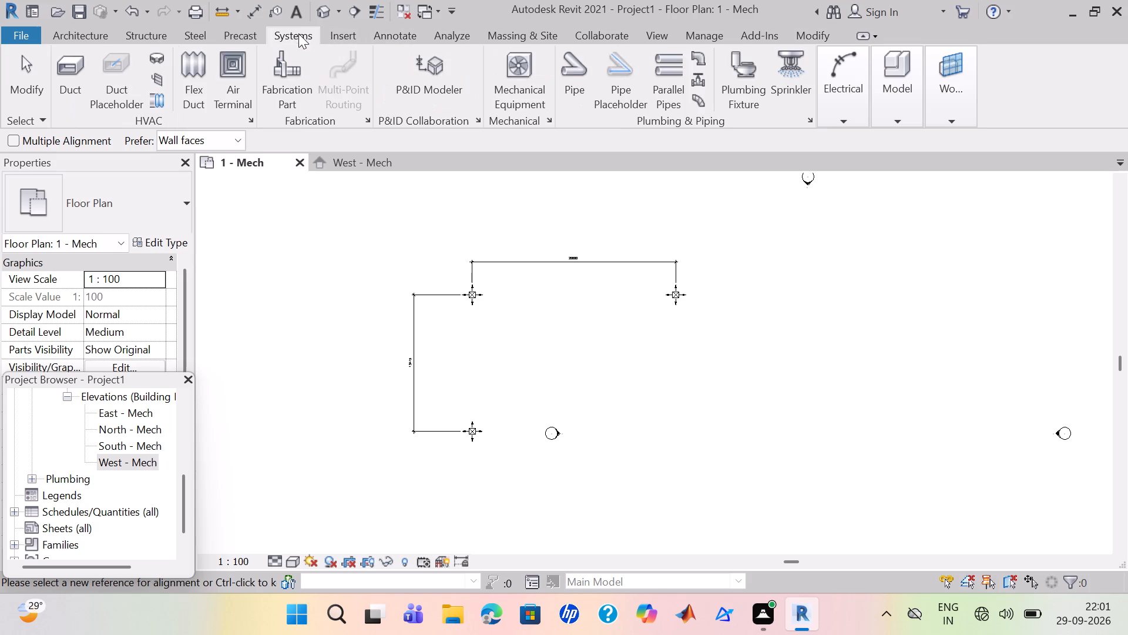
double_click(229, 89)
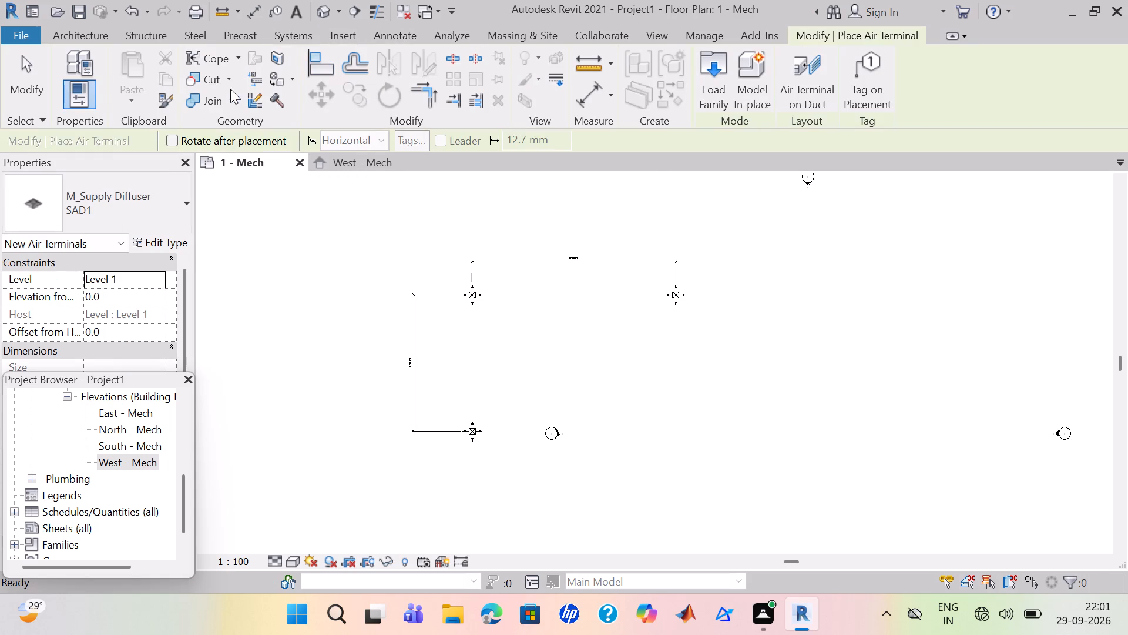
left_click(678, 421)
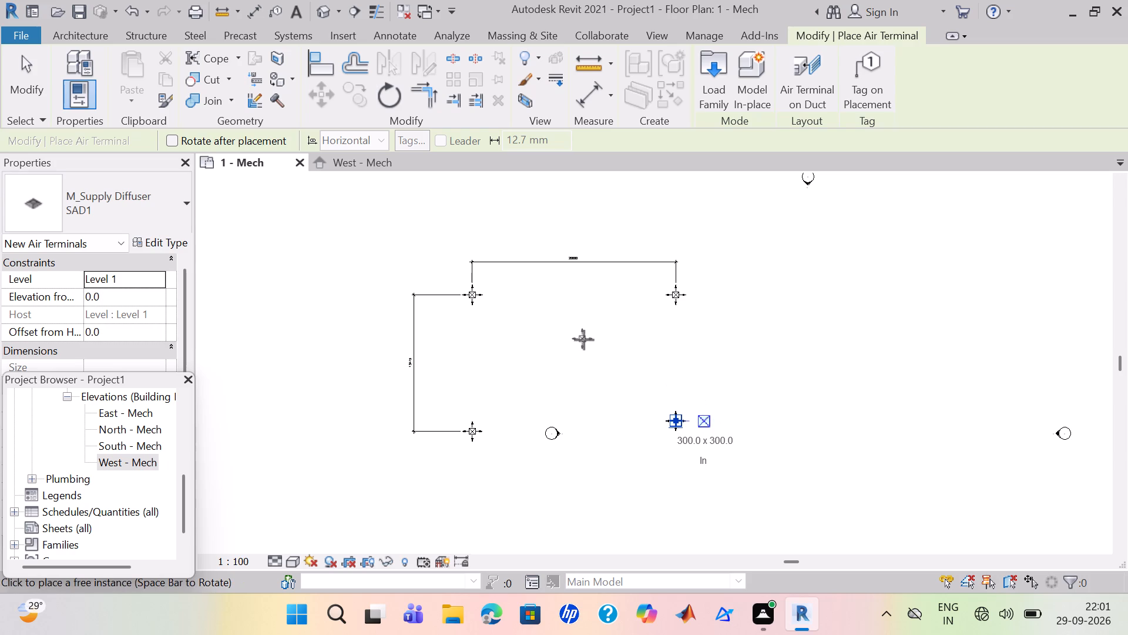
key("Escape")
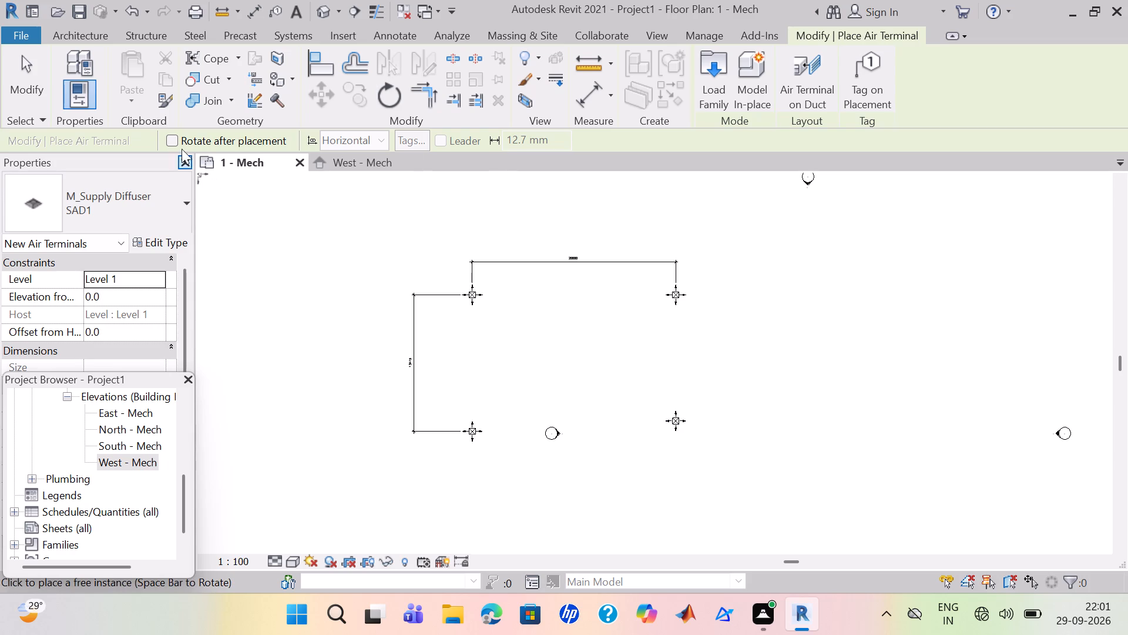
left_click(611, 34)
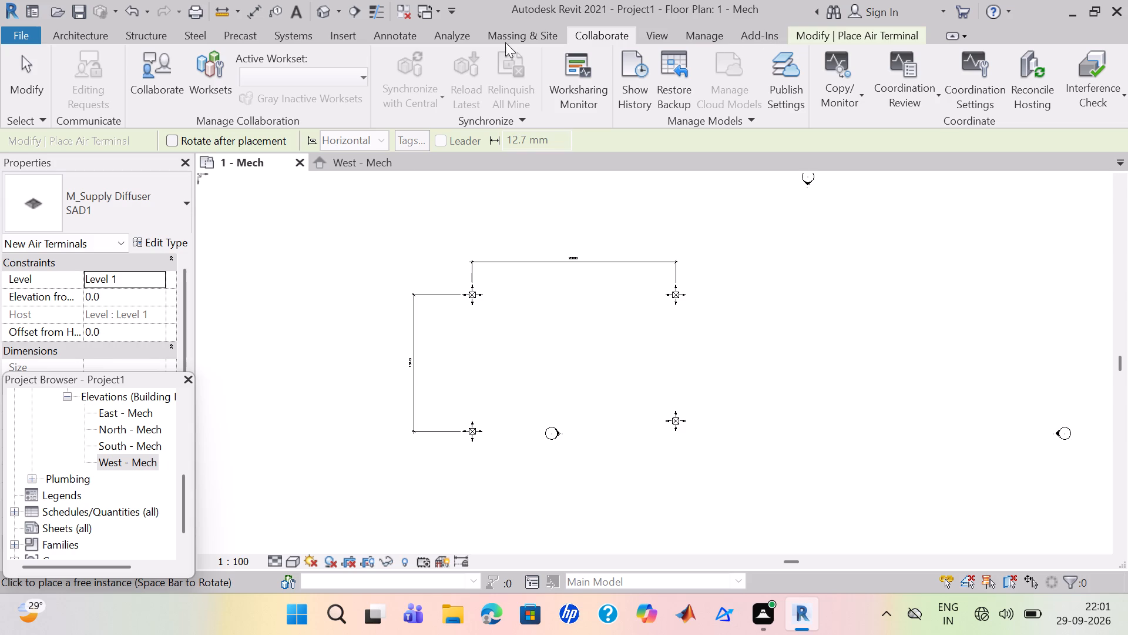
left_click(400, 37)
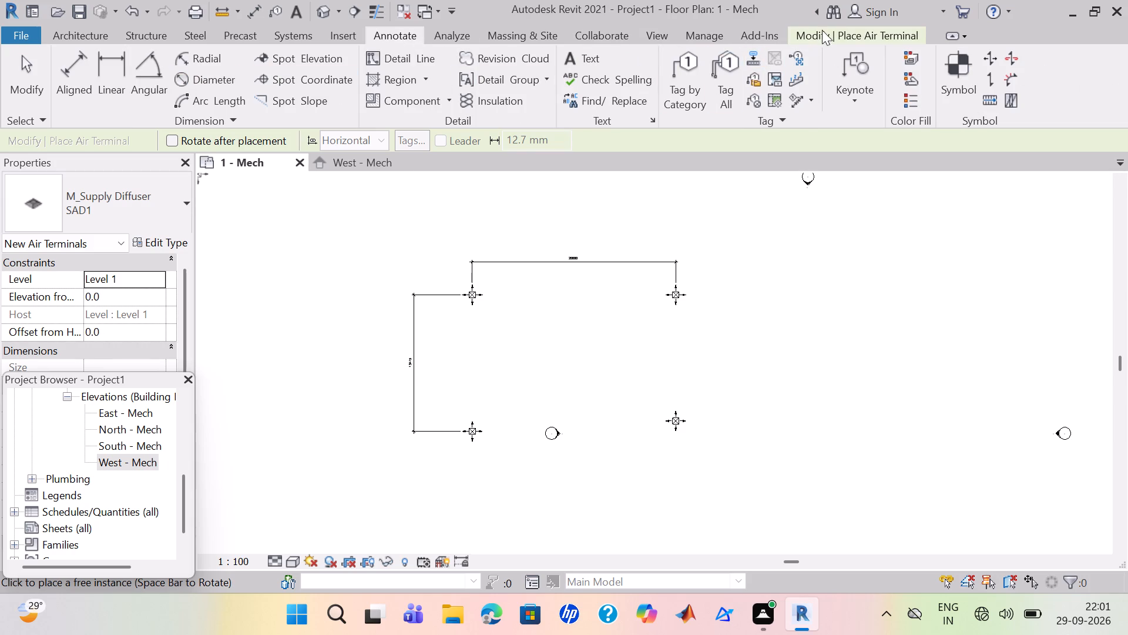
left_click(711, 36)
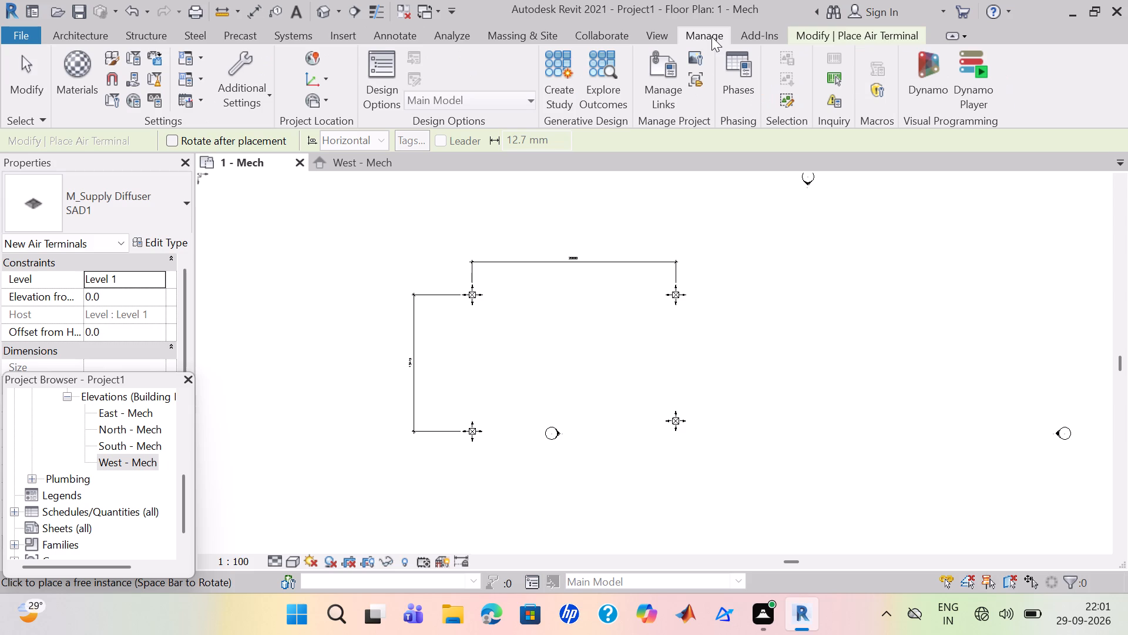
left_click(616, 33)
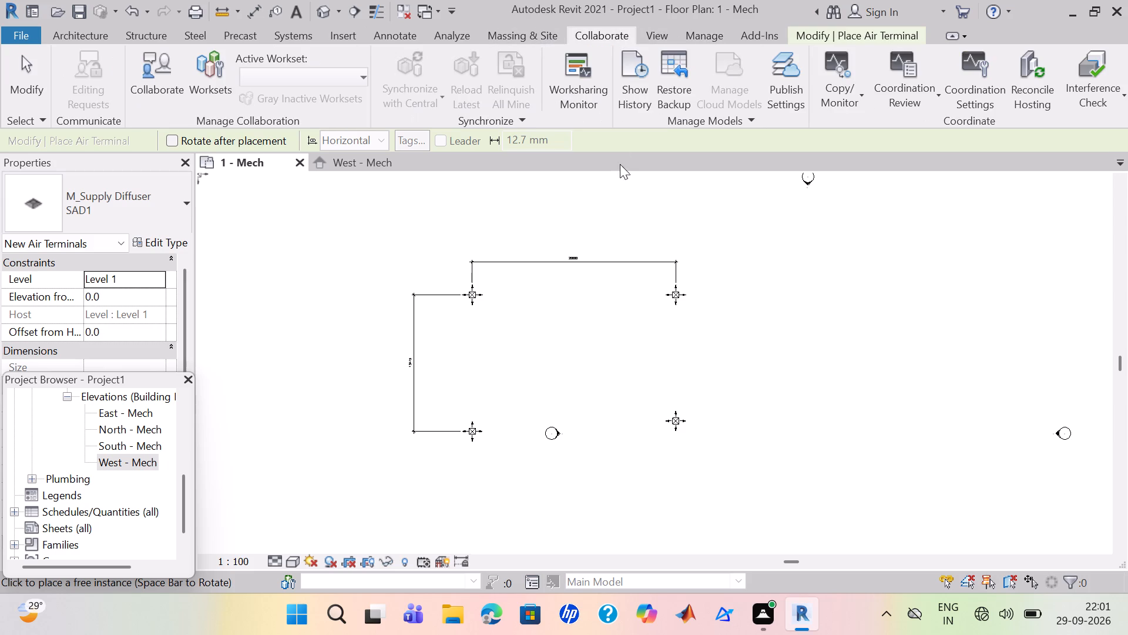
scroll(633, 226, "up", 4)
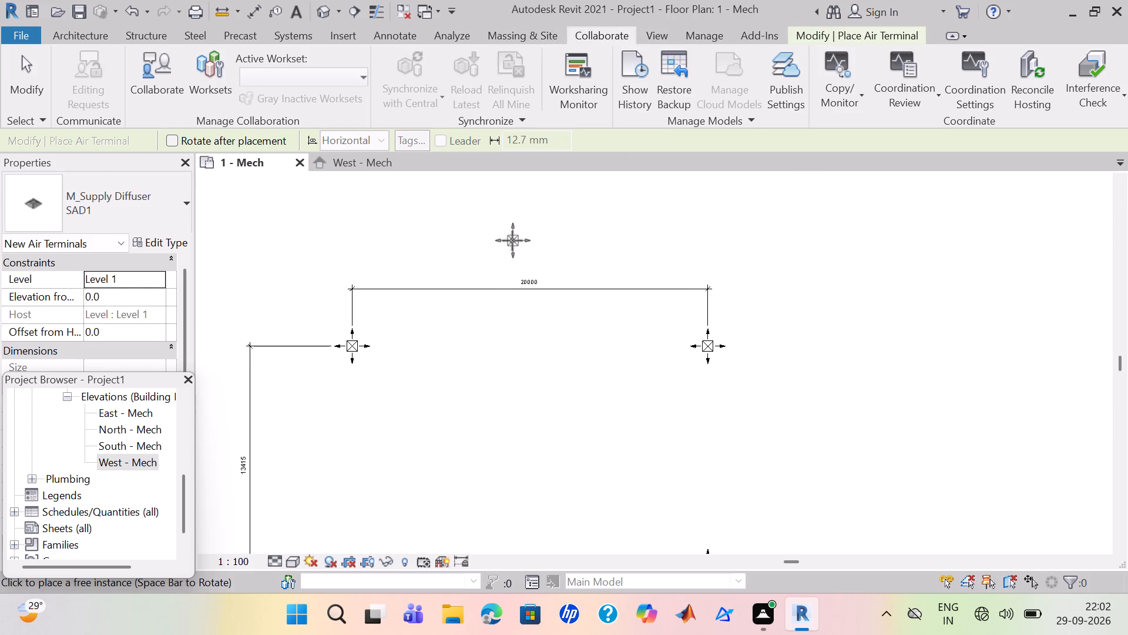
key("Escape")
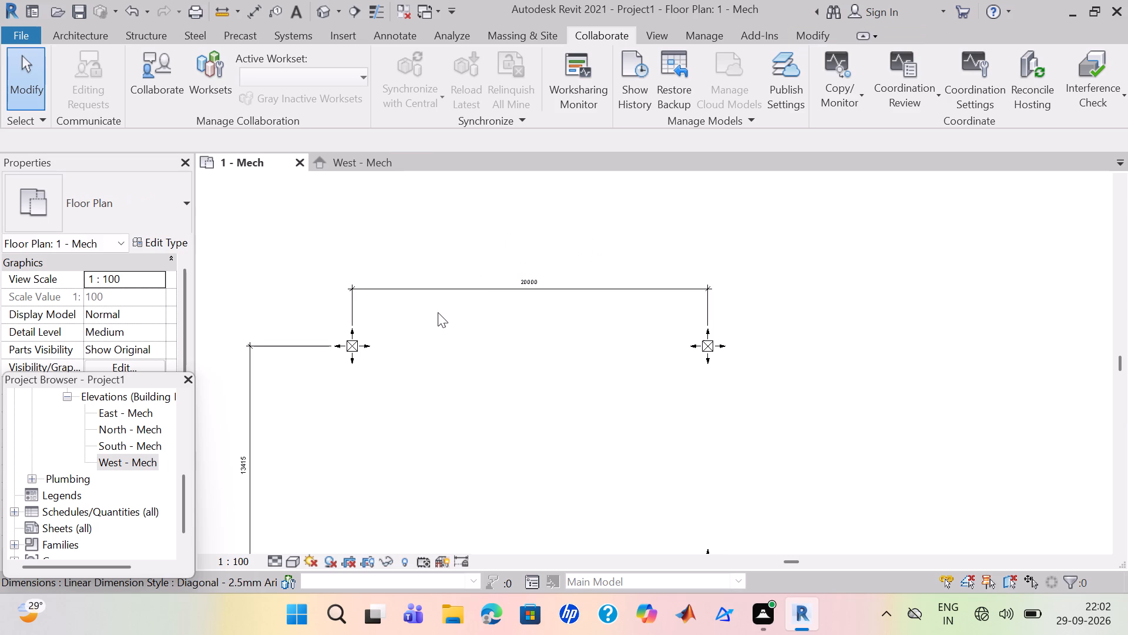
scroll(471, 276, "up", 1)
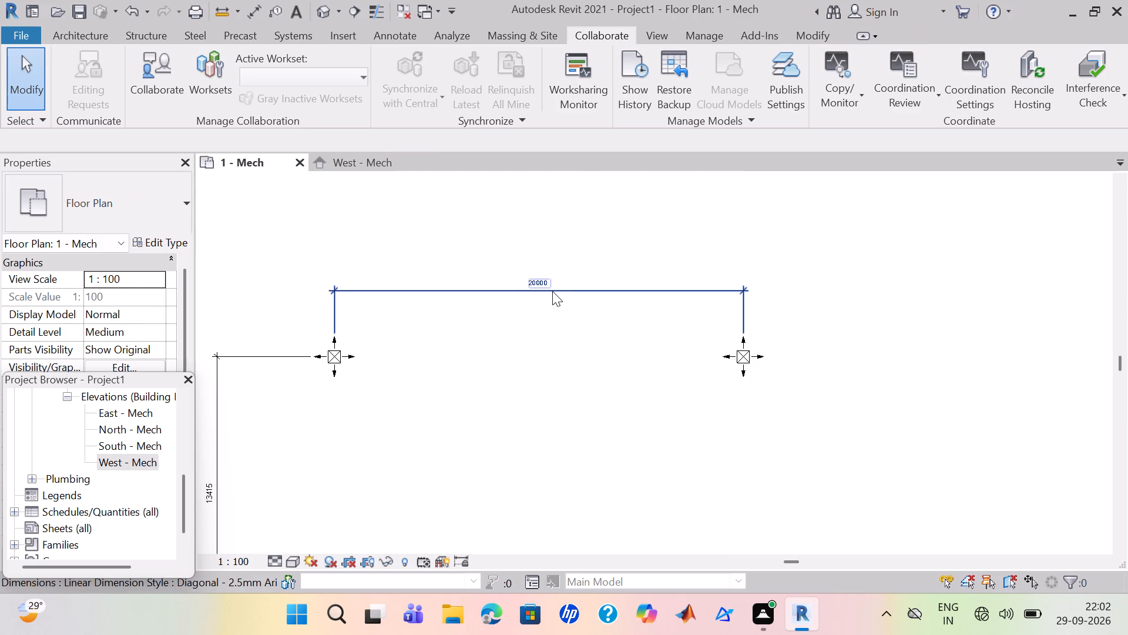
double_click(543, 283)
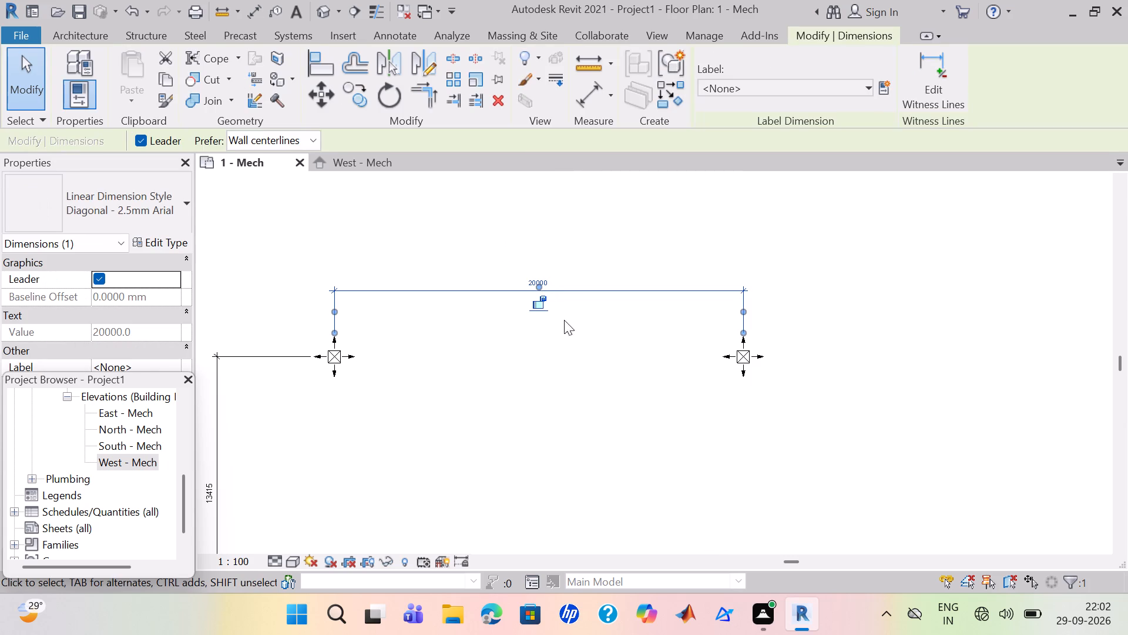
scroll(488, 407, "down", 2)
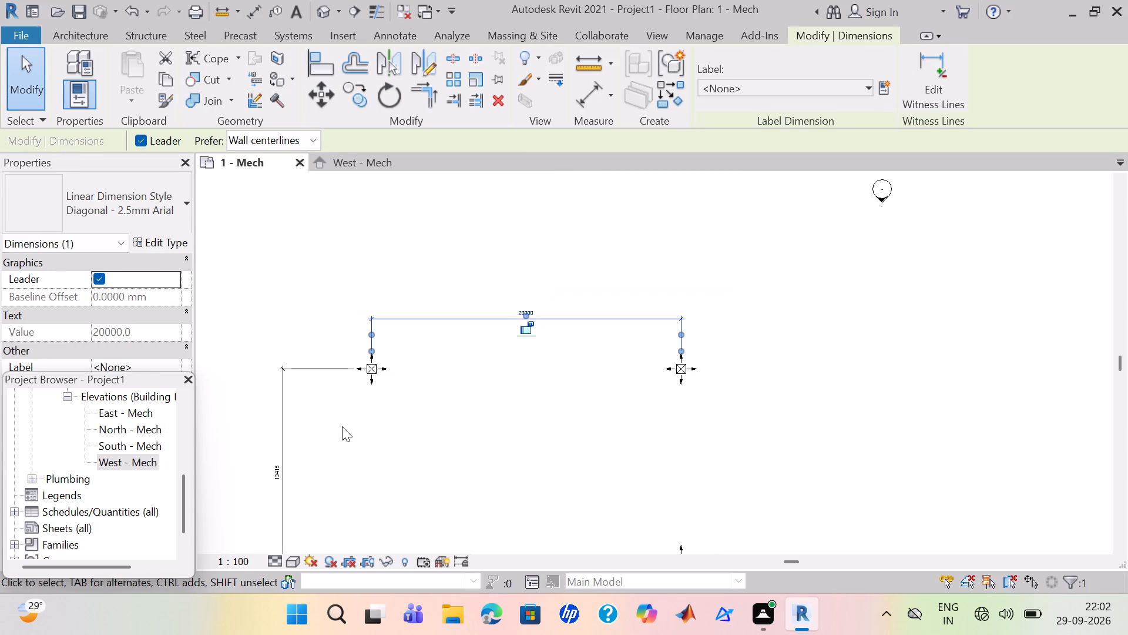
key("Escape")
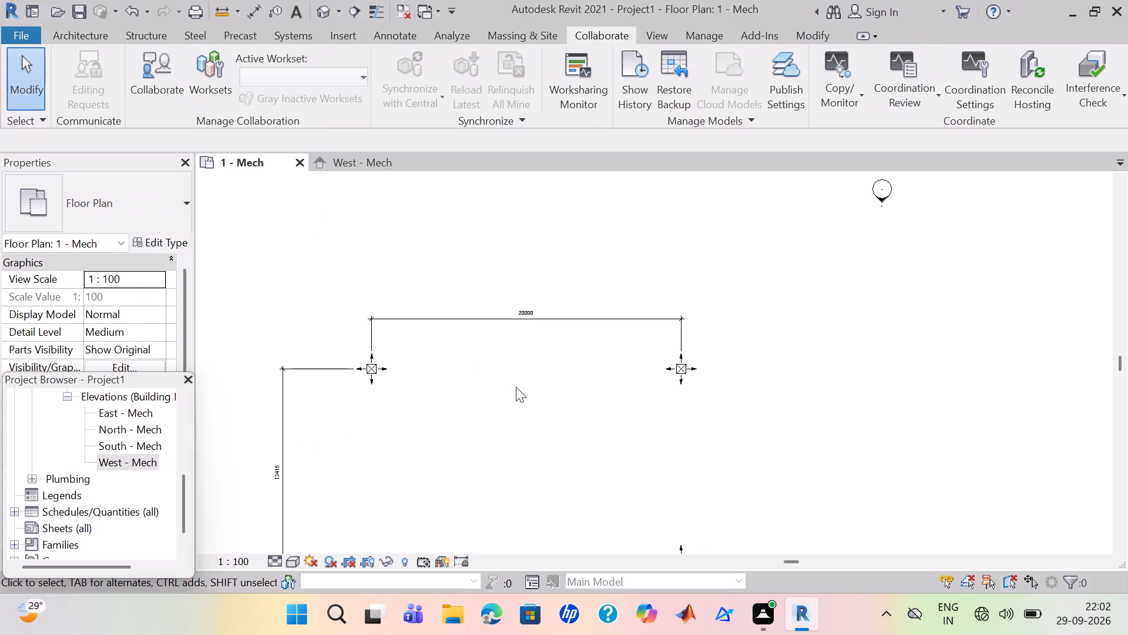
Set the vertical spacing between the two left diffusers to 10000 mm by moving the upper-left diffuser.
middle_click_drag(515, 388, 531, 225)
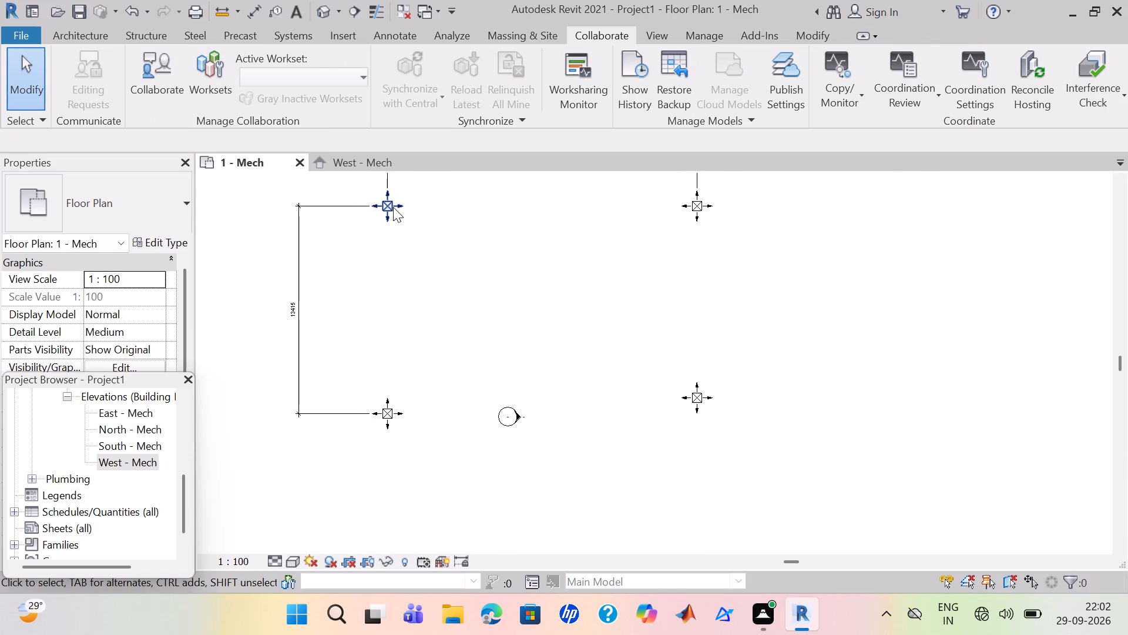
left_click(385, 206)
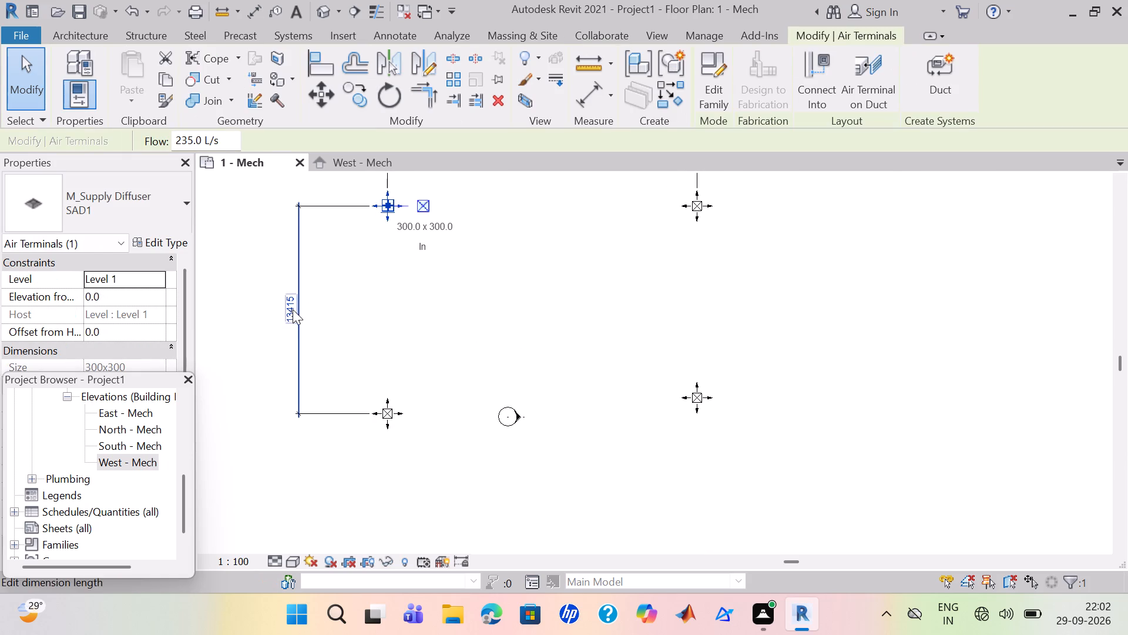
double_click(293, 309)
type("1000")
key("BackSpace")
key("BackSpace")
key("BackSpace")
key("BackSpace")
key("BackSpace")
key("BackSpace")
key("BackSpace")
key("BackSpace")
key("BackSpace")
key("BackSpace")
key("BackSpace")
key("BackSpace")
key("BackSpace")
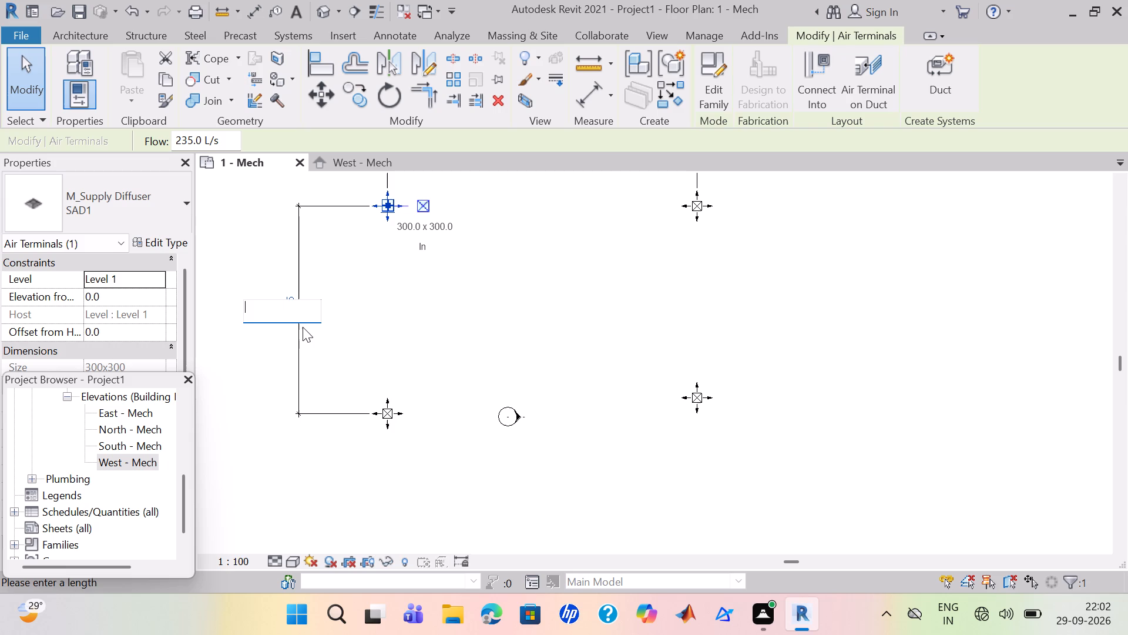
type("10000")
key("Return")
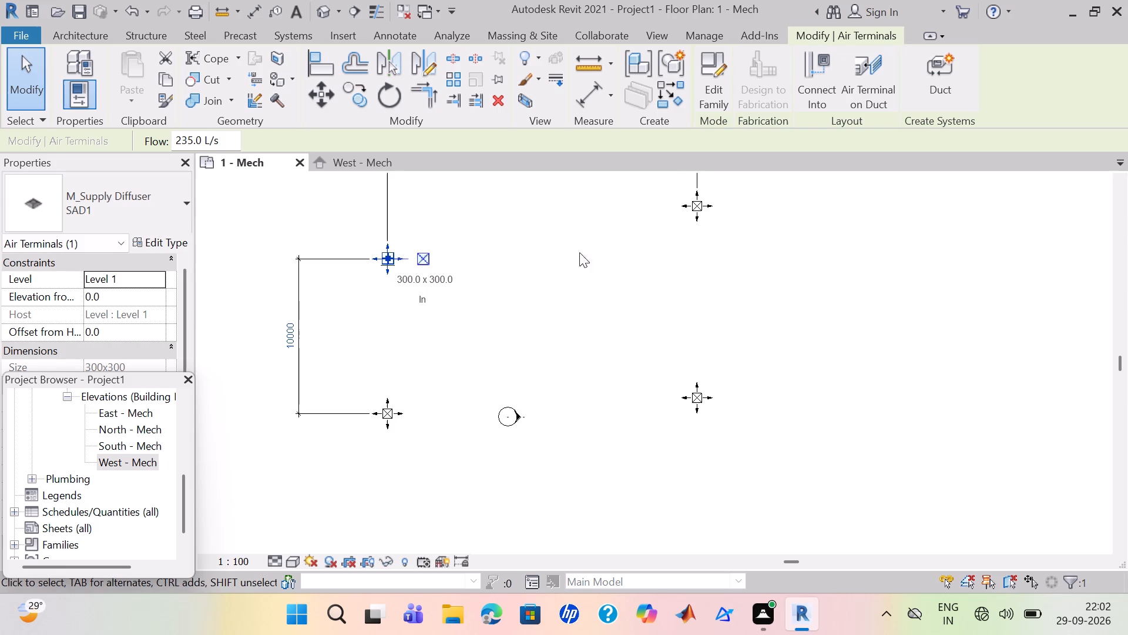
scroll(626, 233, "down", 2)
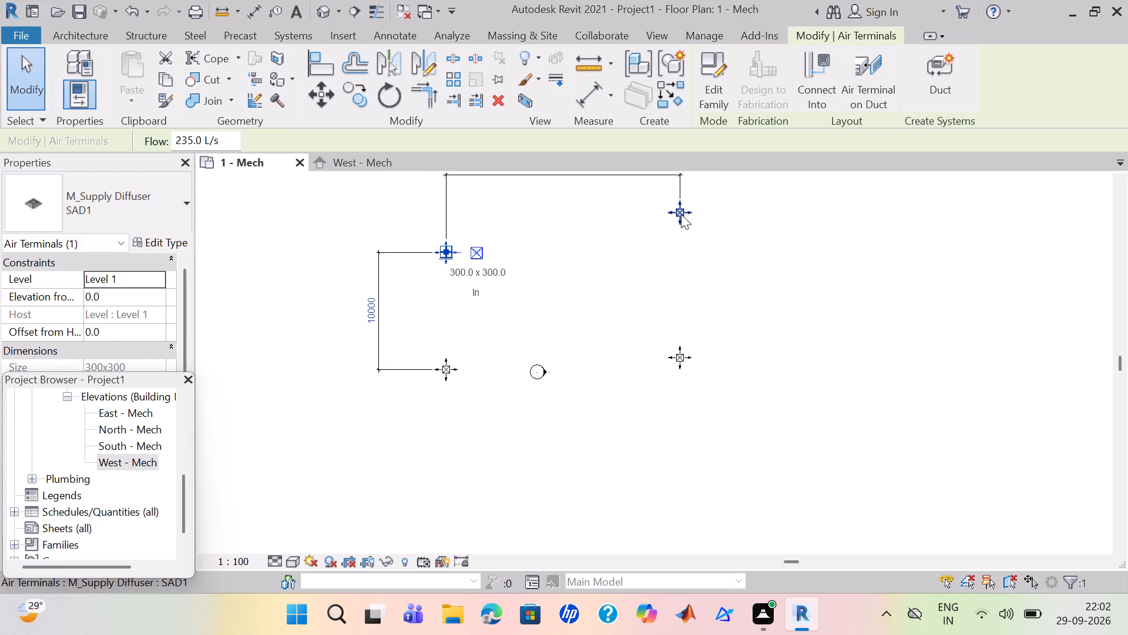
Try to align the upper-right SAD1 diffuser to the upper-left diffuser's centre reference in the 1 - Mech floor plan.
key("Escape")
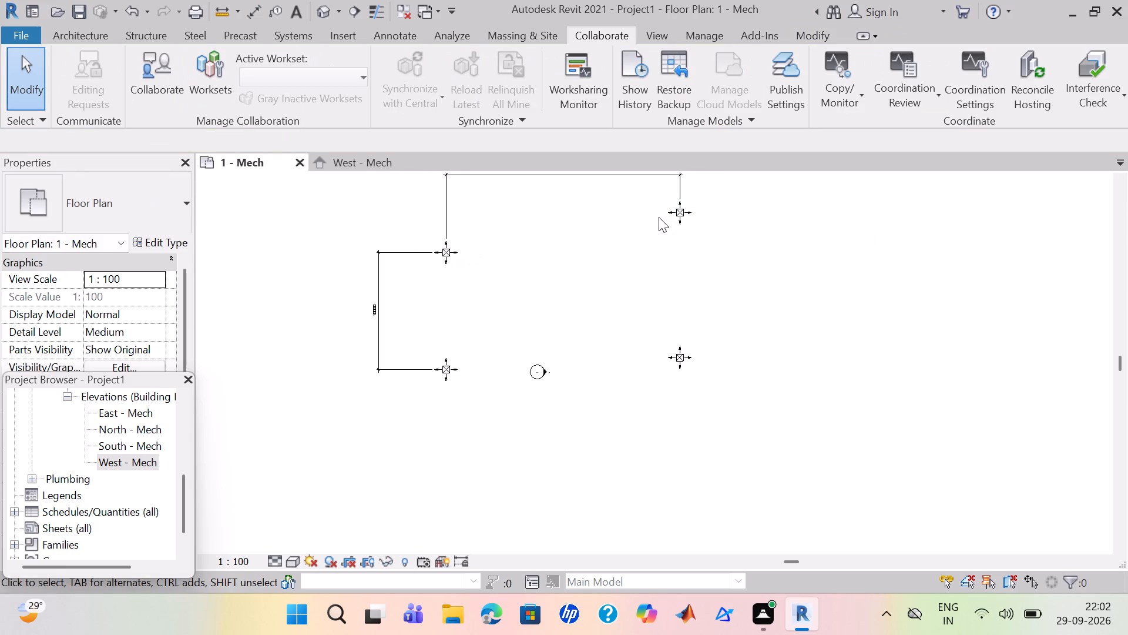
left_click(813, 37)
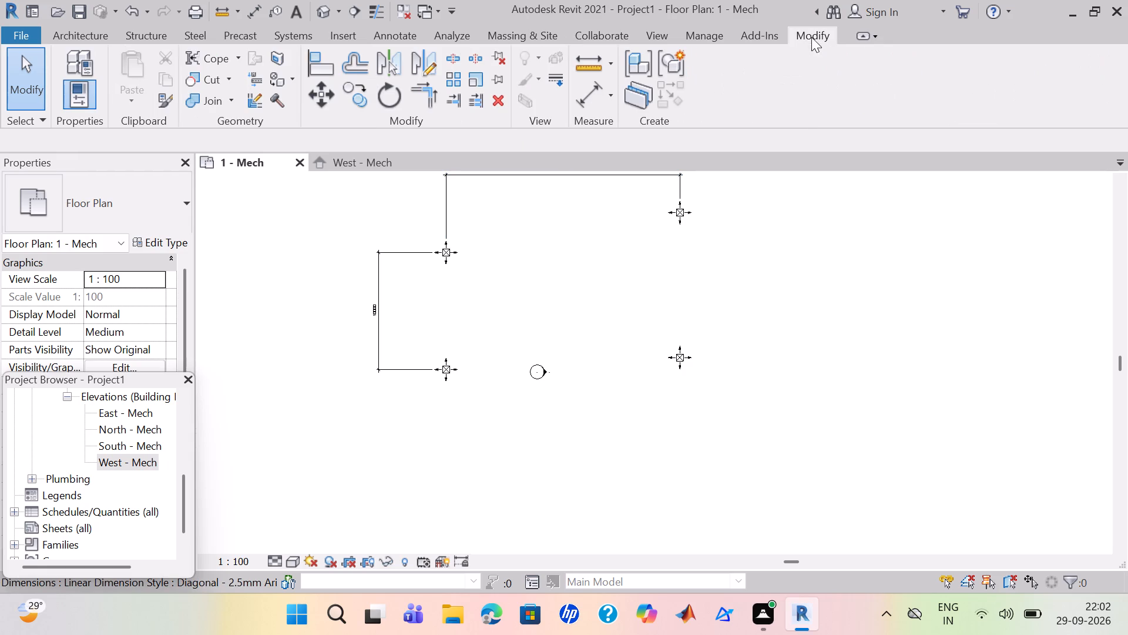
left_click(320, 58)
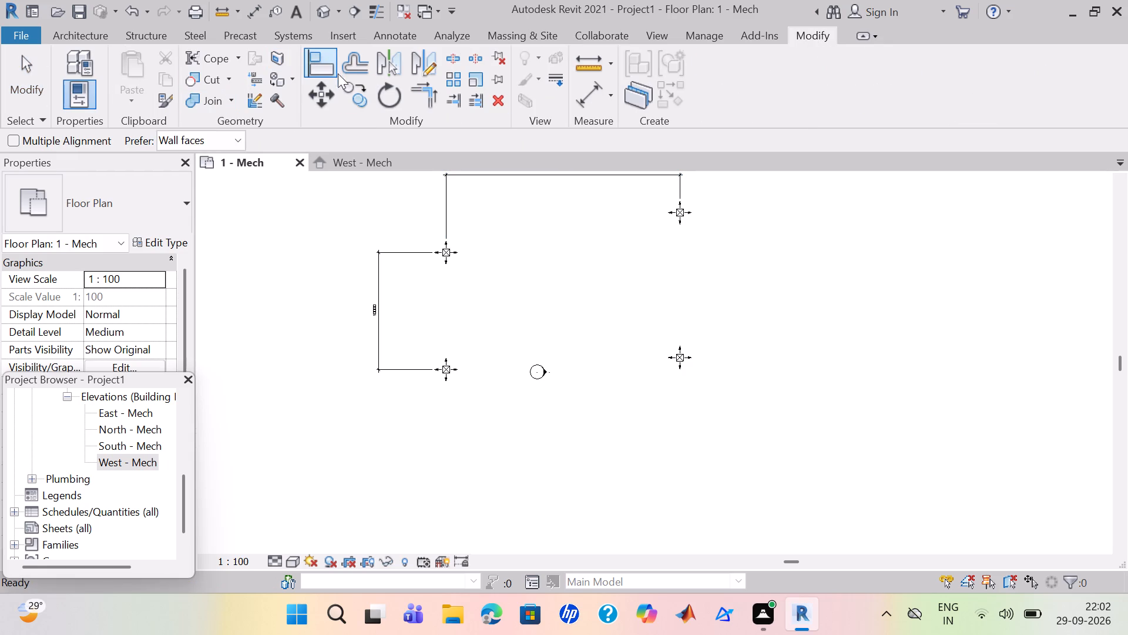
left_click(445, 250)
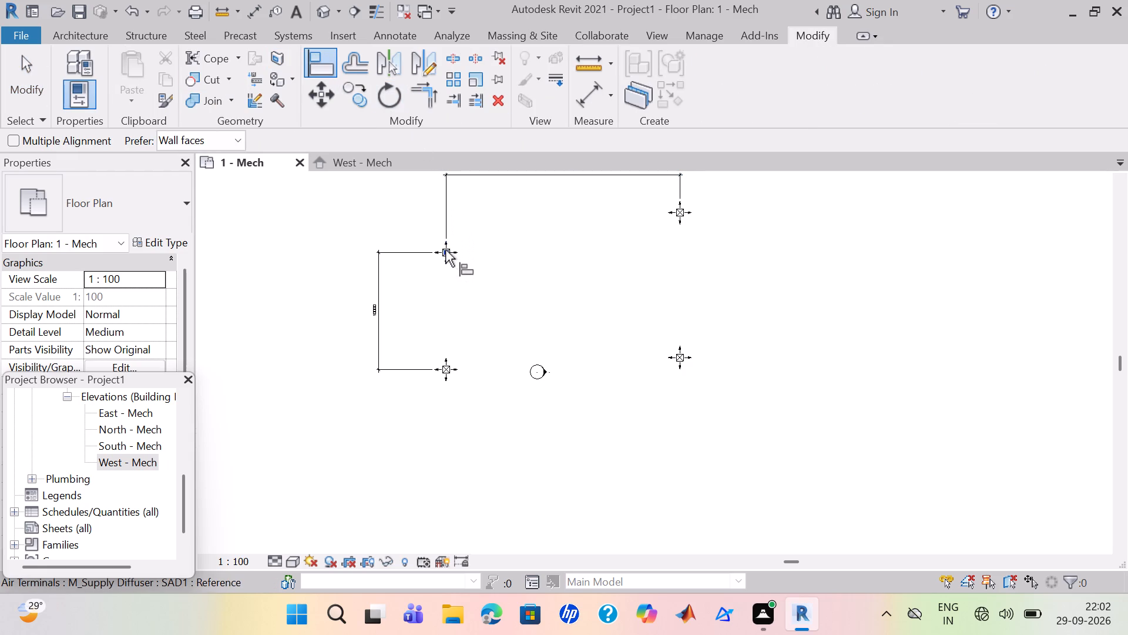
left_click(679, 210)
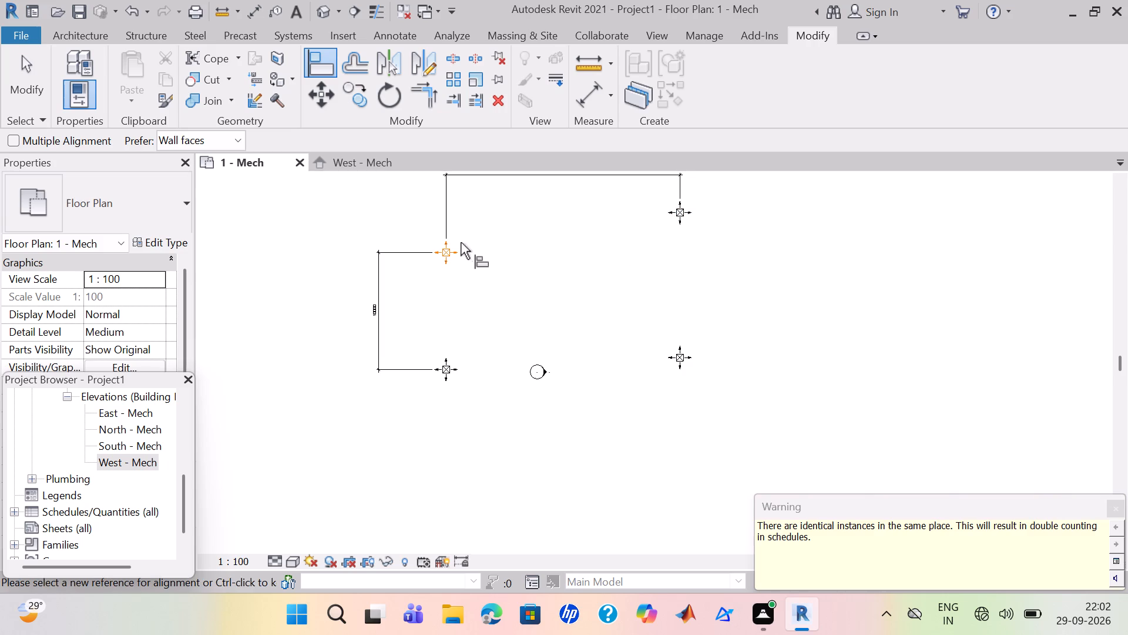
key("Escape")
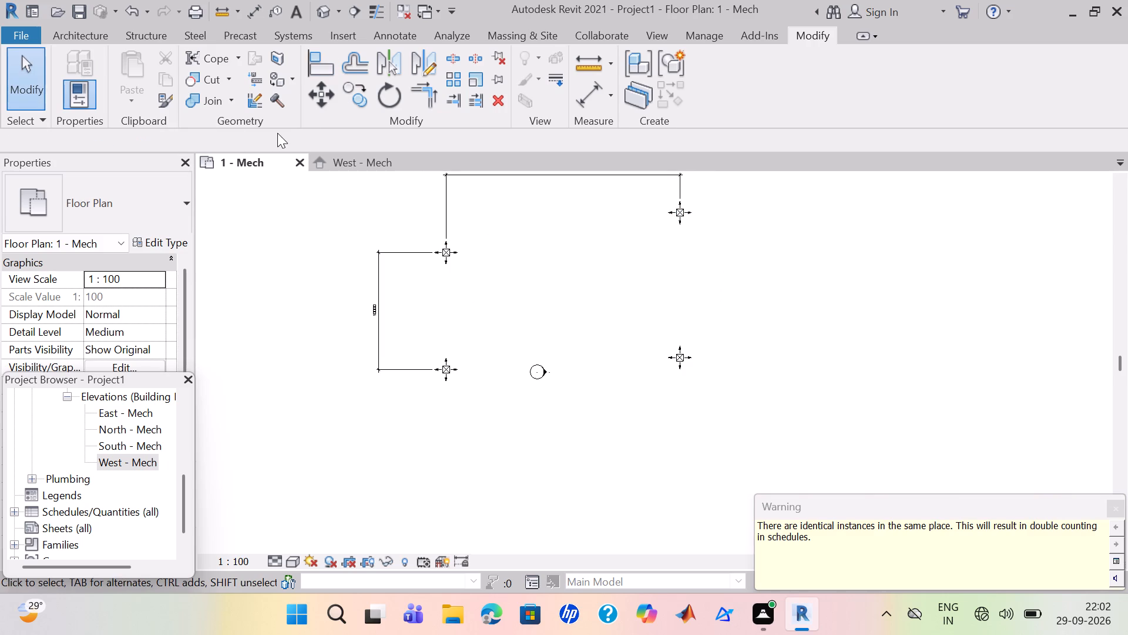
Align the upper-right diffuser's front/back centreline to the upper-left diffuser, and the lower-right diffuser's left/right centreline to the upper-right one.
left_click(313, 65)
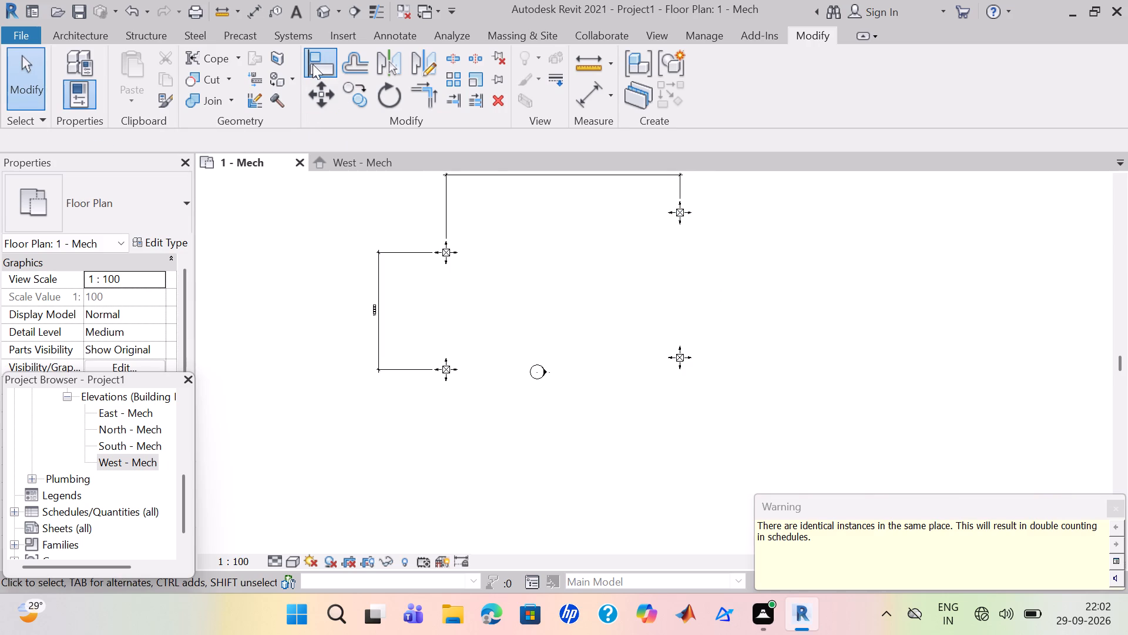
left_click(456, 251)
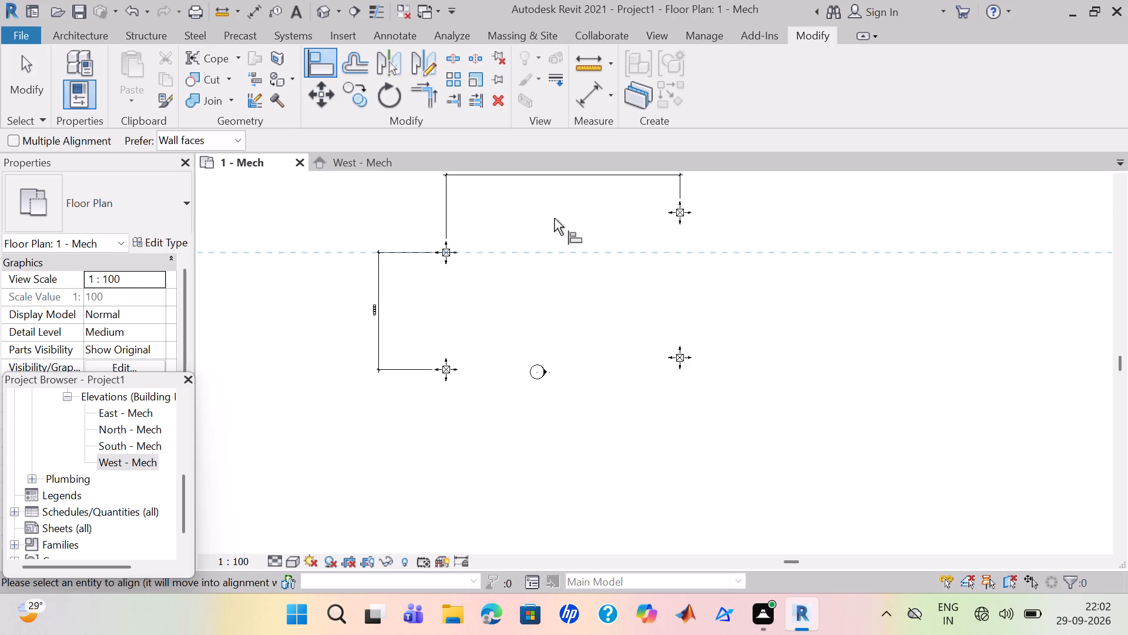
left_click(667, 212)
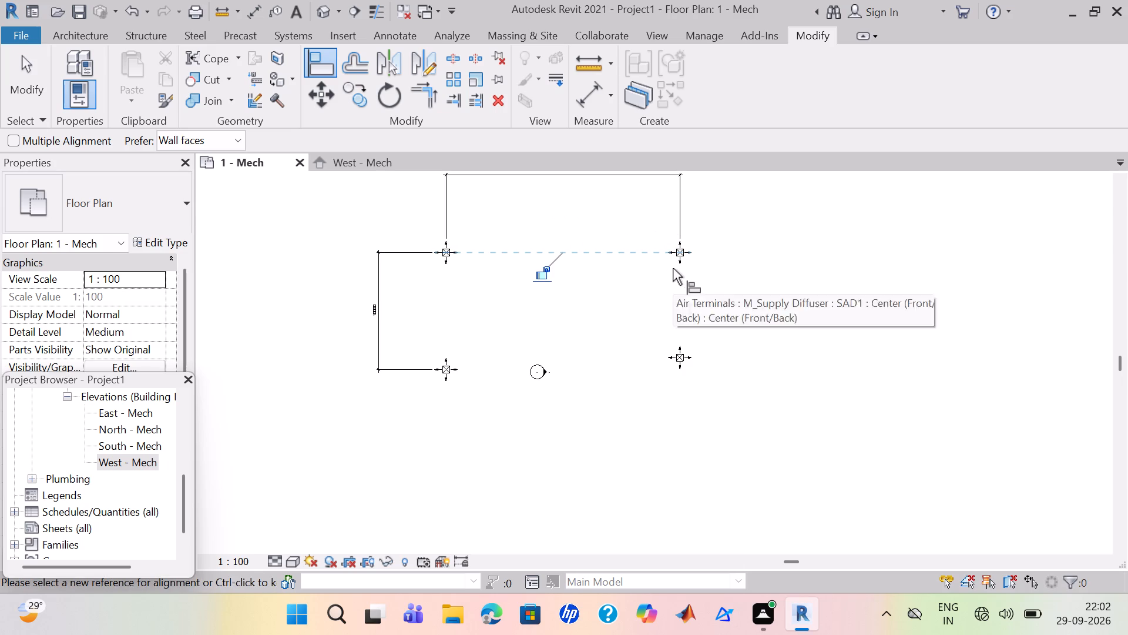
left_click(680, 262)
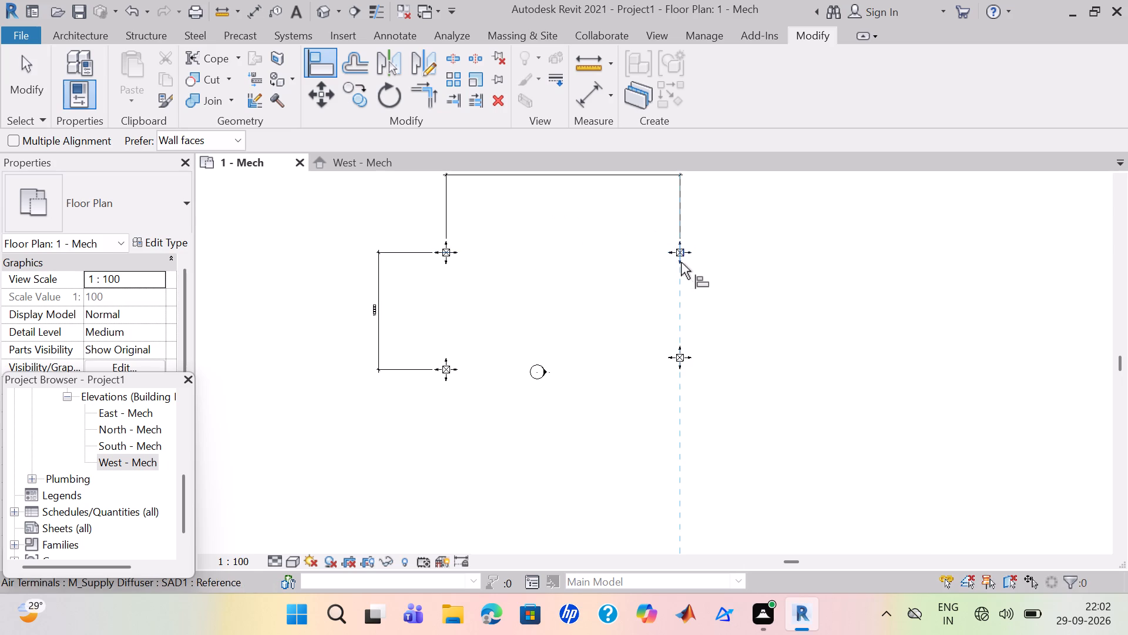
left_click(680, 346)
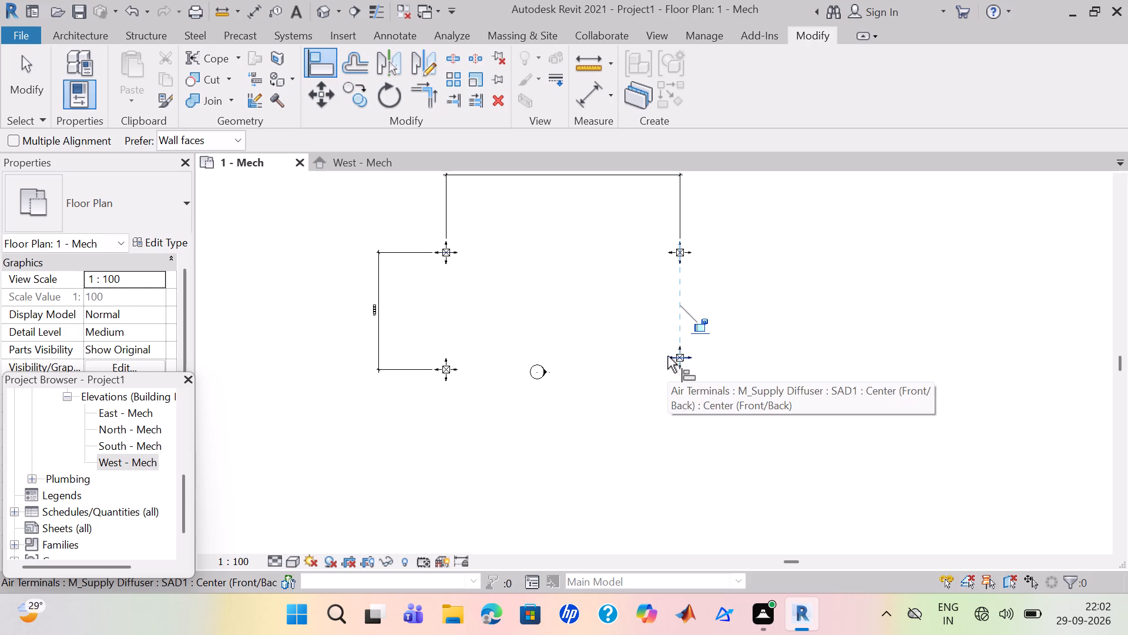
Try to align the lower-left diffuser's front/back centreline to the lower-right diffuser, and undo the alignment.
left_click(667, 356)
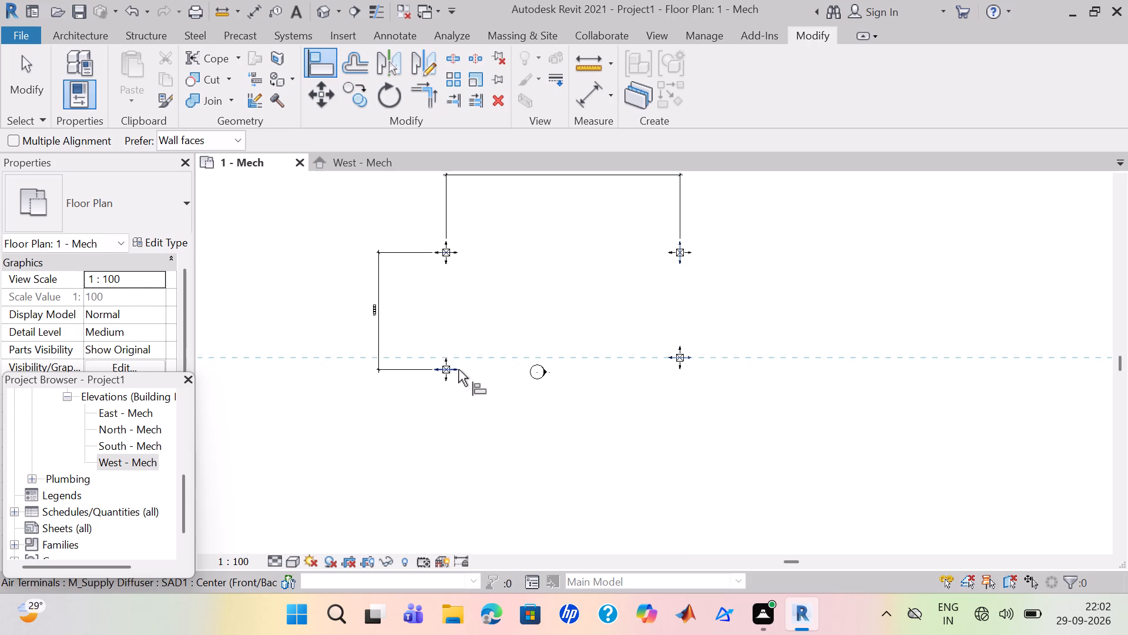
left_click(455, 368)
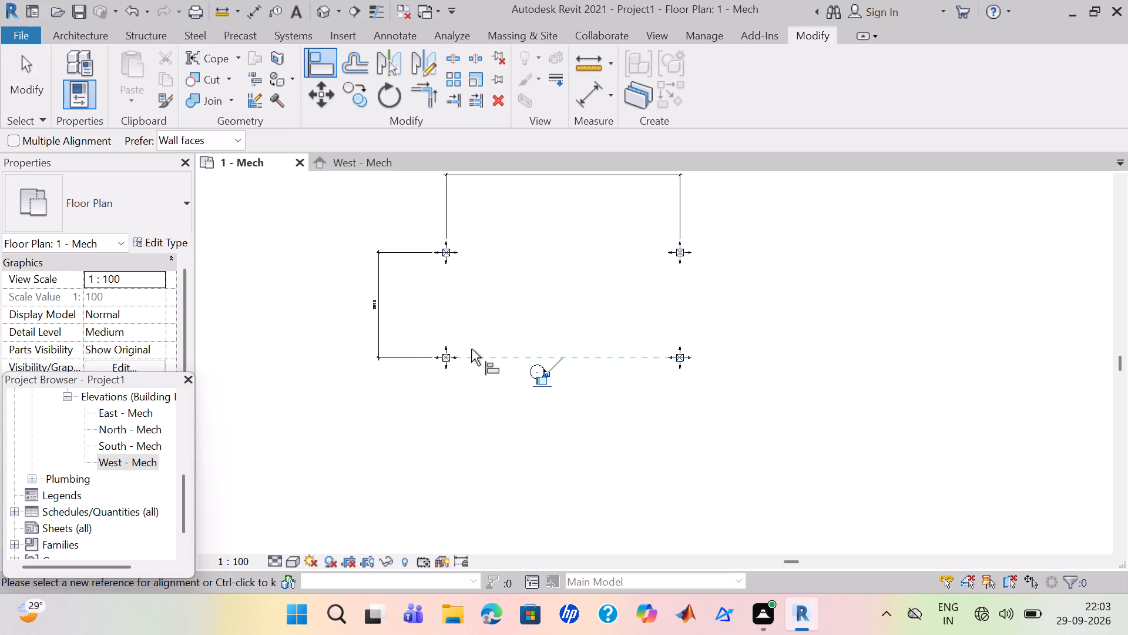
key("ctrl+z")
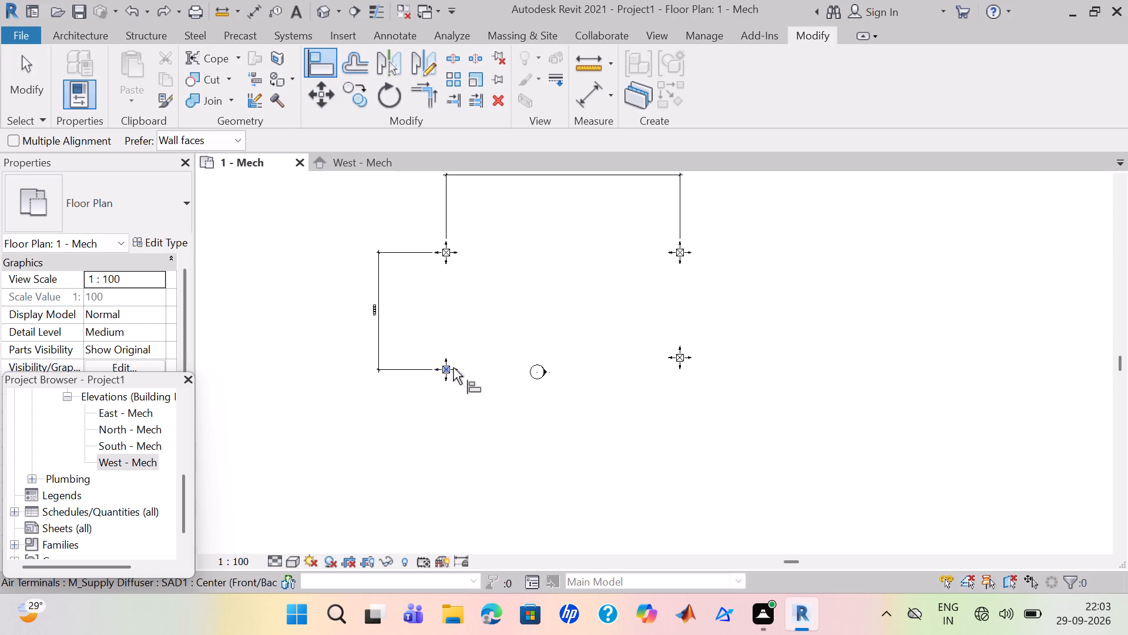
Align the lower-right diffuser horizontally with the lower-left diffuser.
left_click(453, 367)
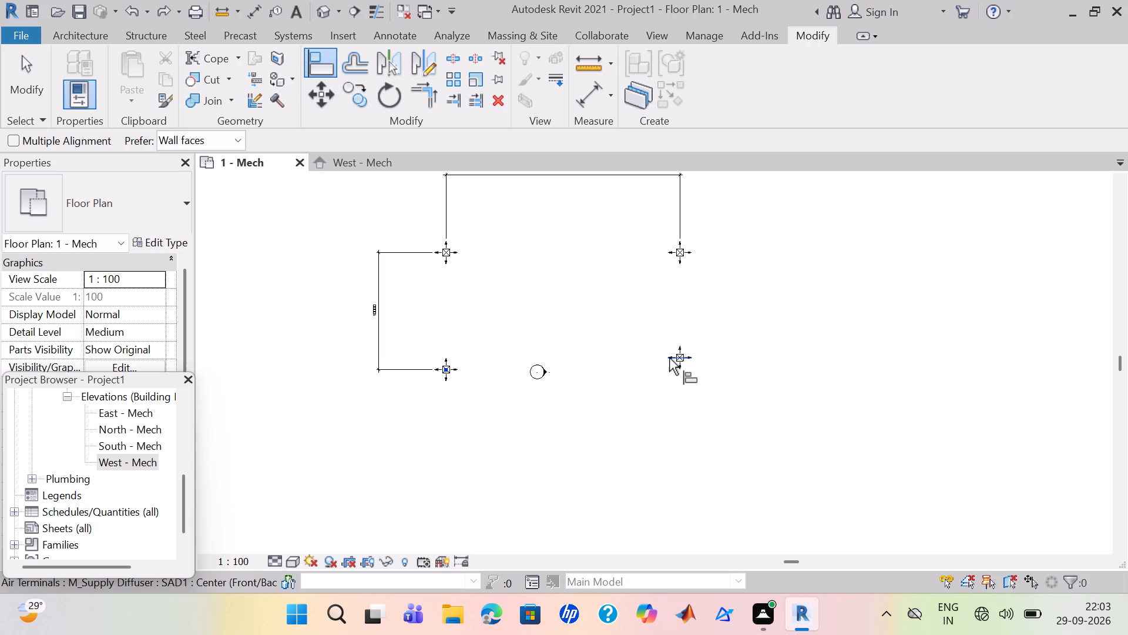
left_click(669, 358)
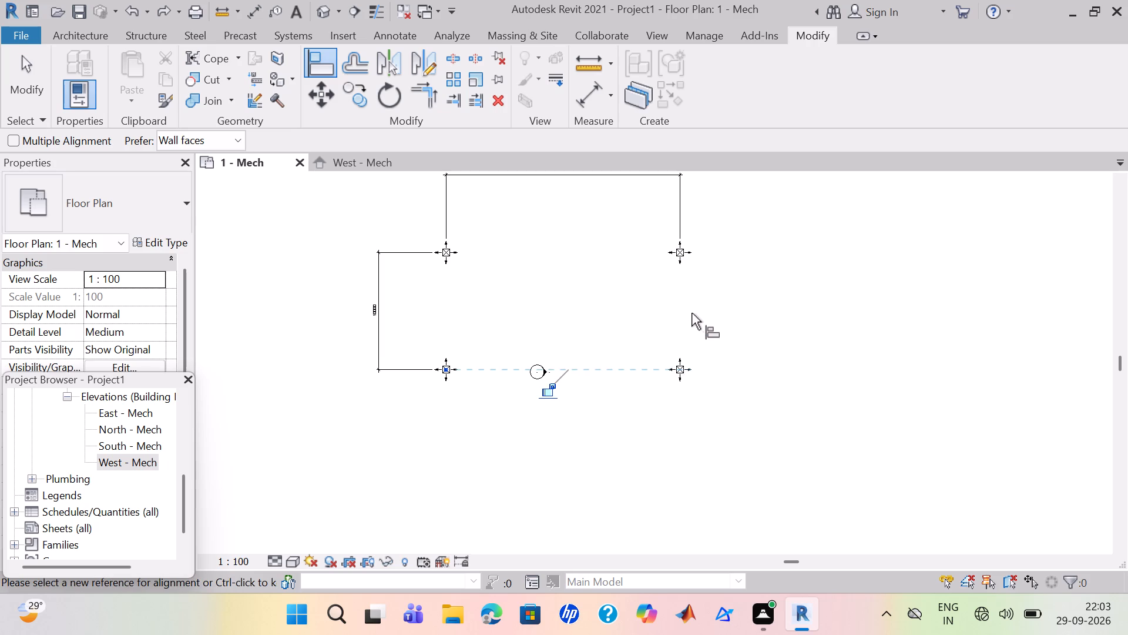
key("Escape")
Open the default 3D view and examine how the four diffusers sit relative to the levels.
scroll(691, 313, "down", 2)
scroll(691, 313, "up", 4)
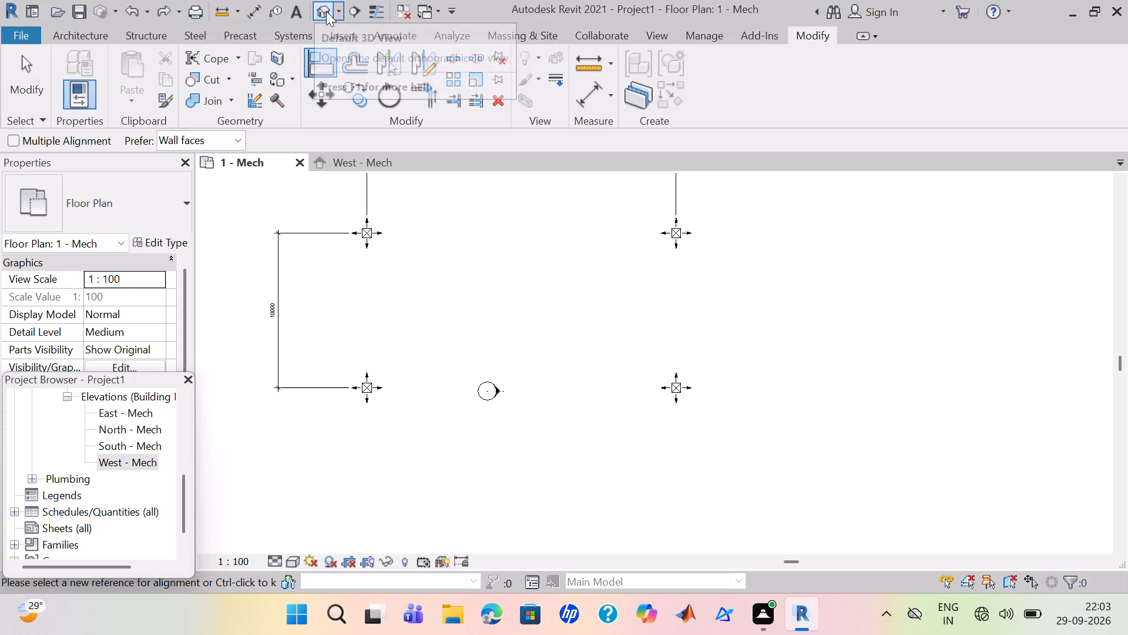
left_click(341, 11)
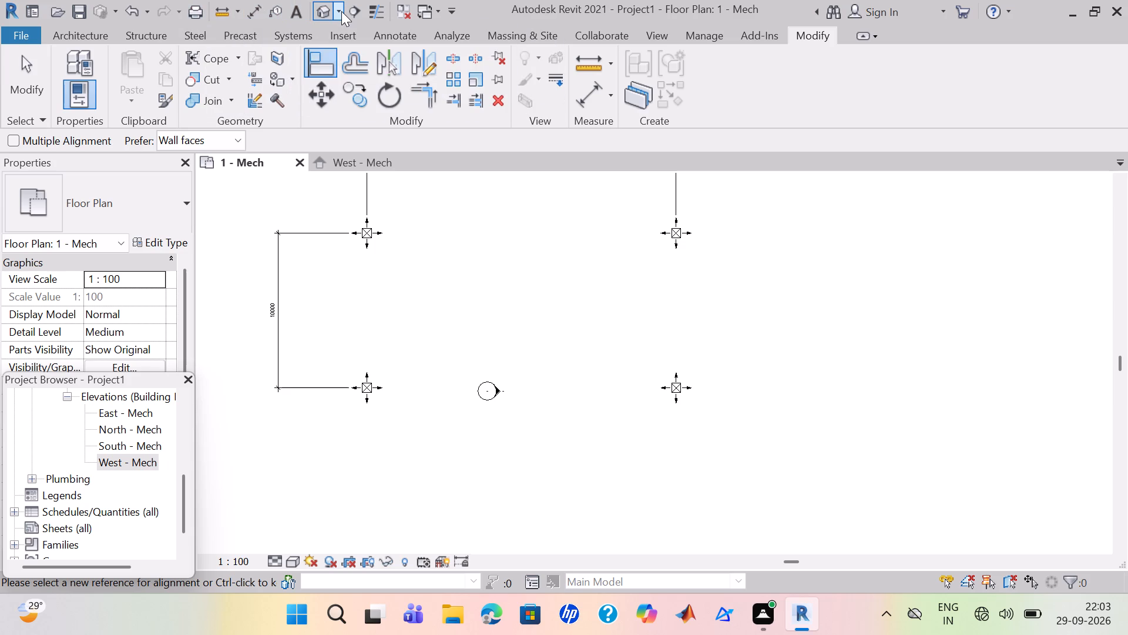
left_click(347, 32)
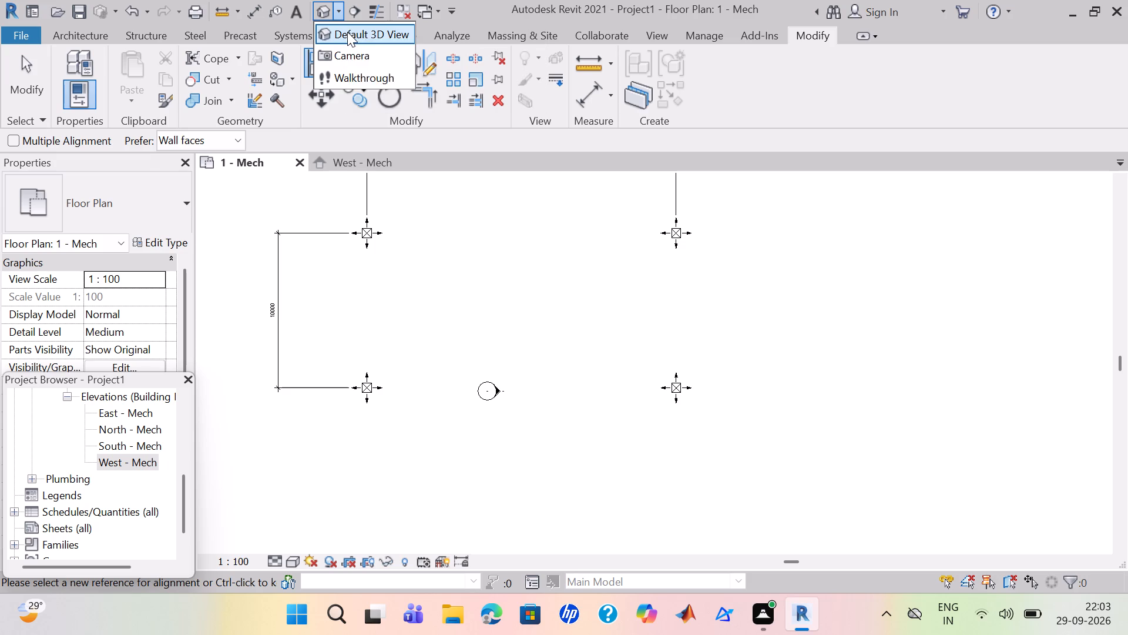
scroll(689, 273, "down", 2)
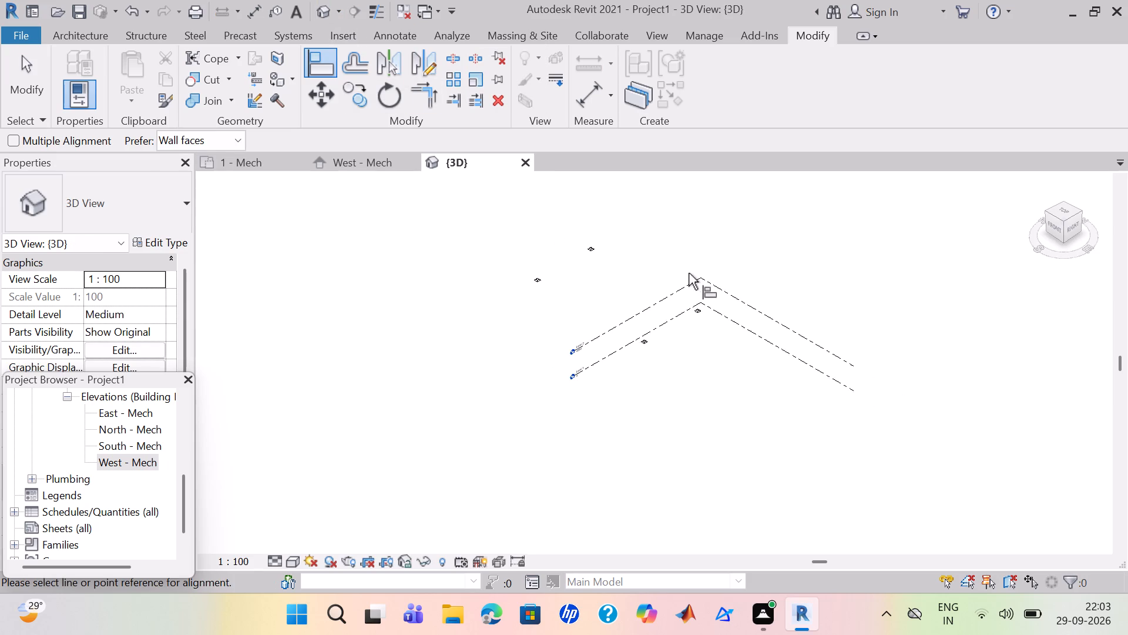
scroll(689, 273, "down", 1)
scroll(687, 262, "up", 5)
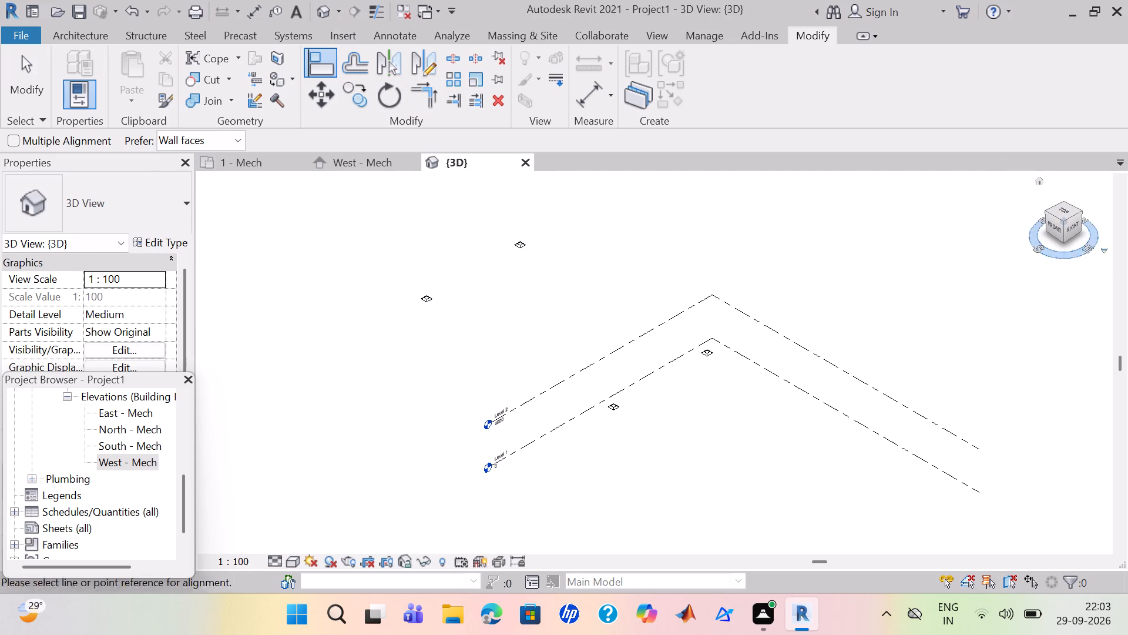
scroll(778, 308, "up", 1)
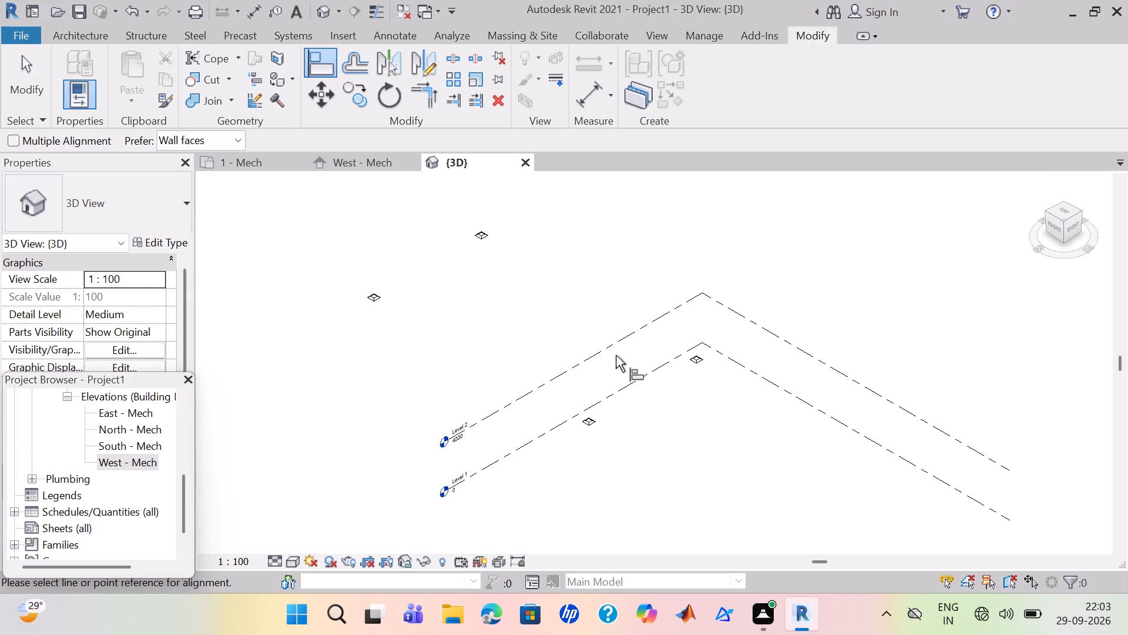
left_click(189, 442)
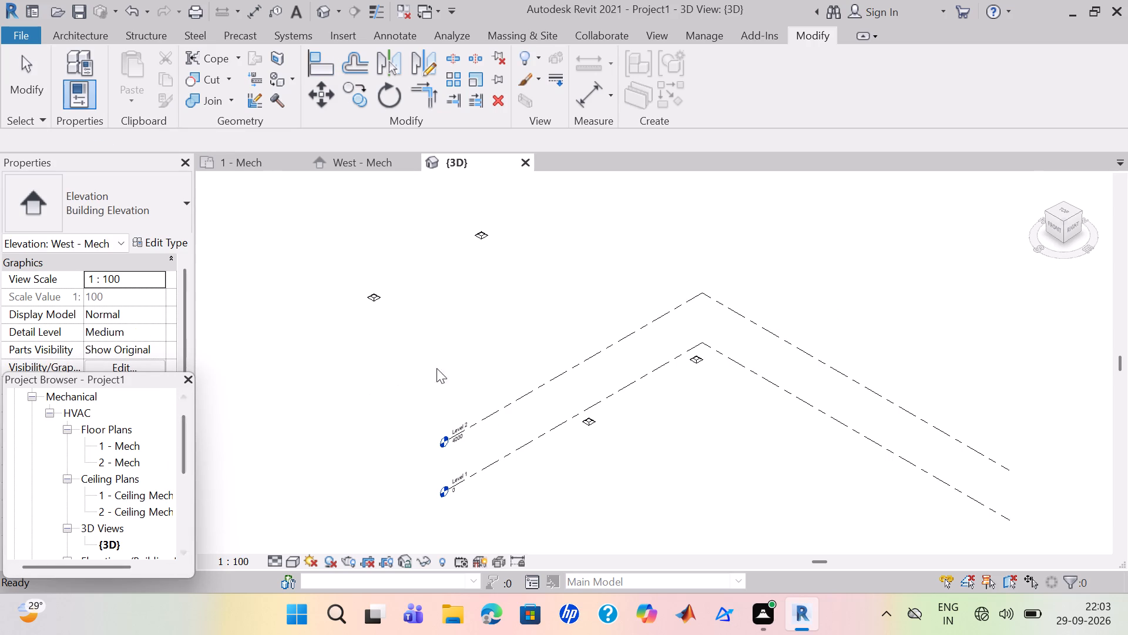
left_click_drag(441, 366, 489, 397)
scroll(519, 356, "down", 1)
right_click_drag(435, 387, 573, 402)
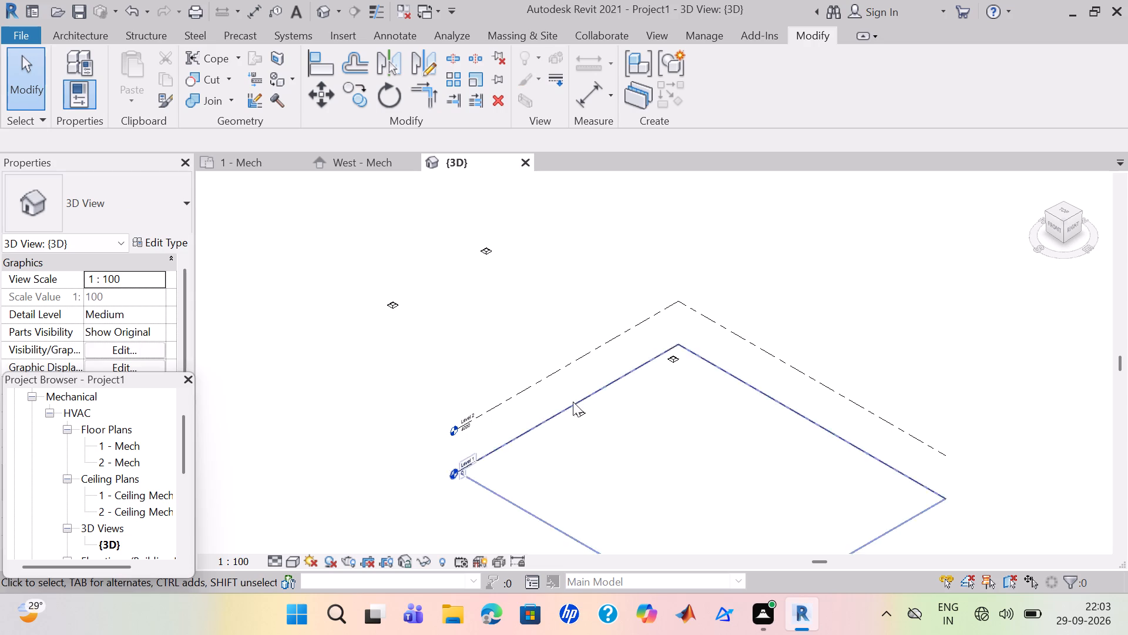
right_click_drag(573, 402, 605, 435)
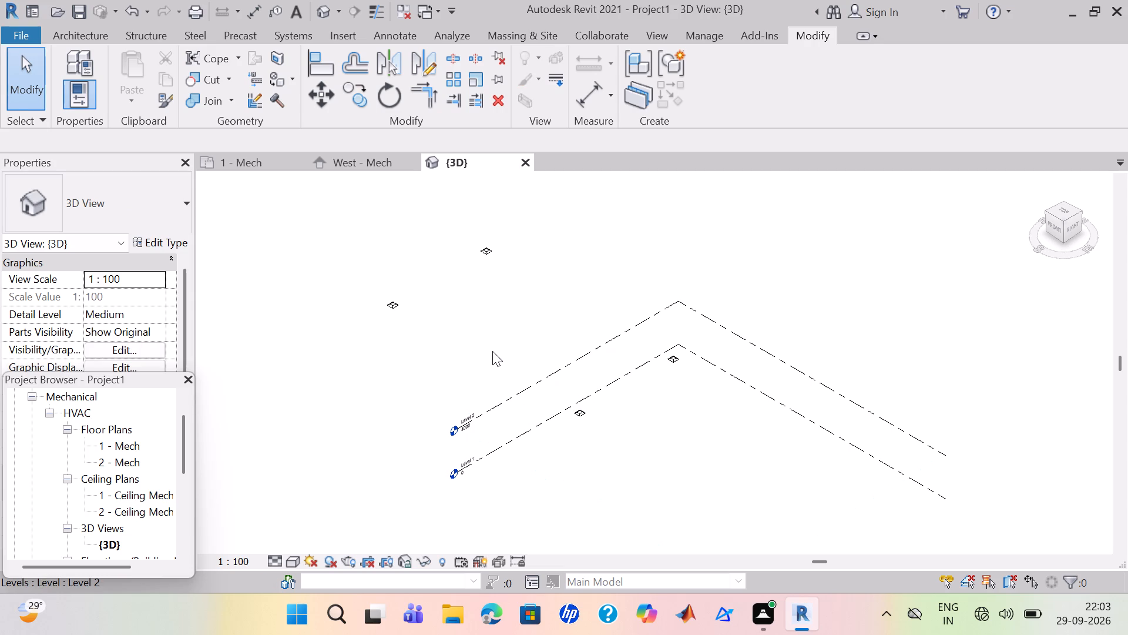
middle_click_drag(492, 351, 579, 355)
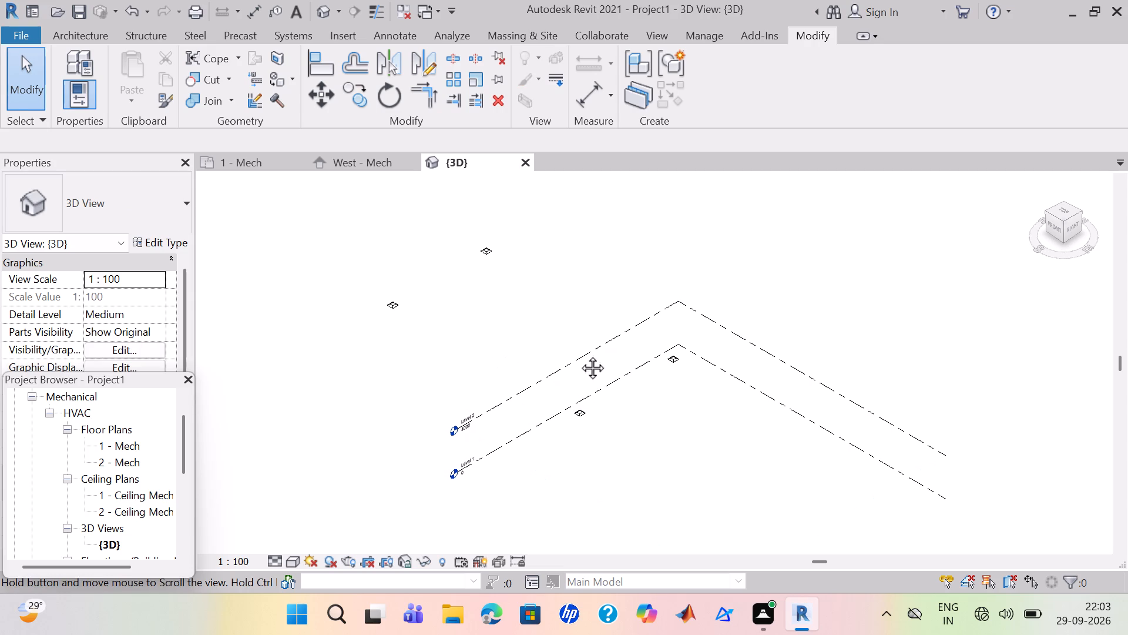
middle_click_drag(579, 355, 407, 343)
scroll(550, 267, "down", 1)
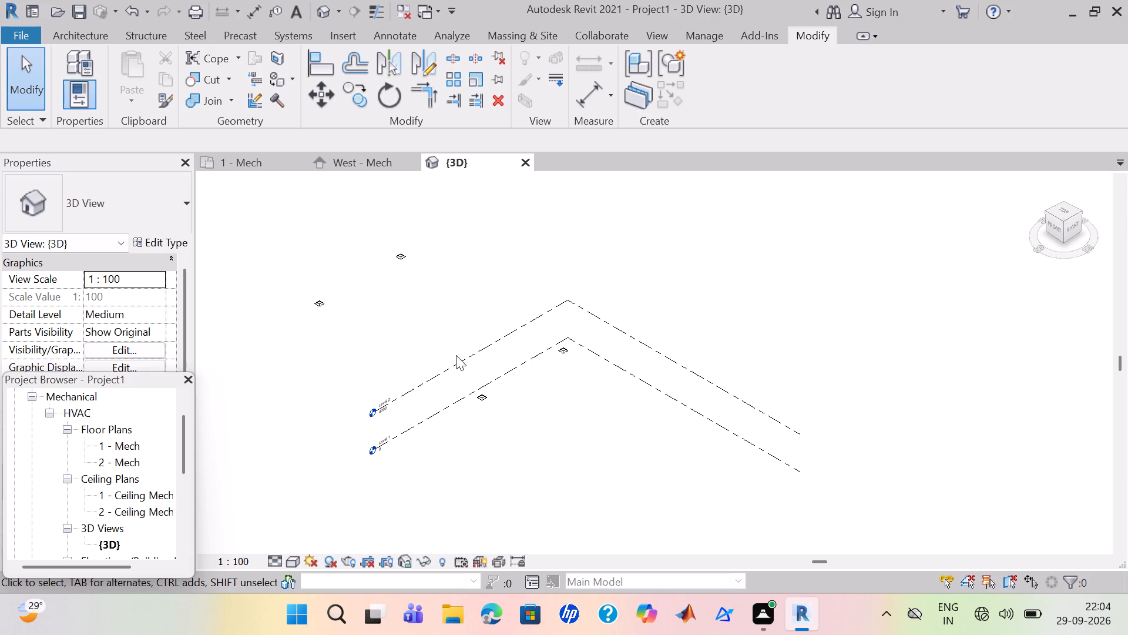
In the West - Mech elevation, draw a 300 x 300 rectangular duct from the left diffuser, with a sloped run about 1300 mm long at 30°.
left_click(352, 159)
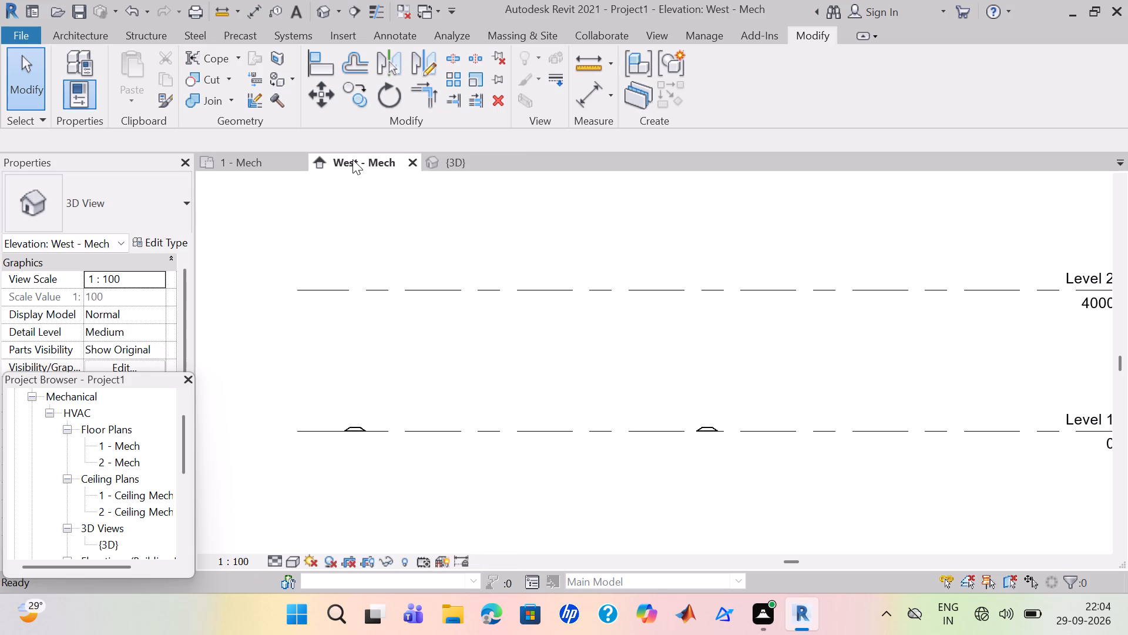
scroll(579, 266, "down", 1)
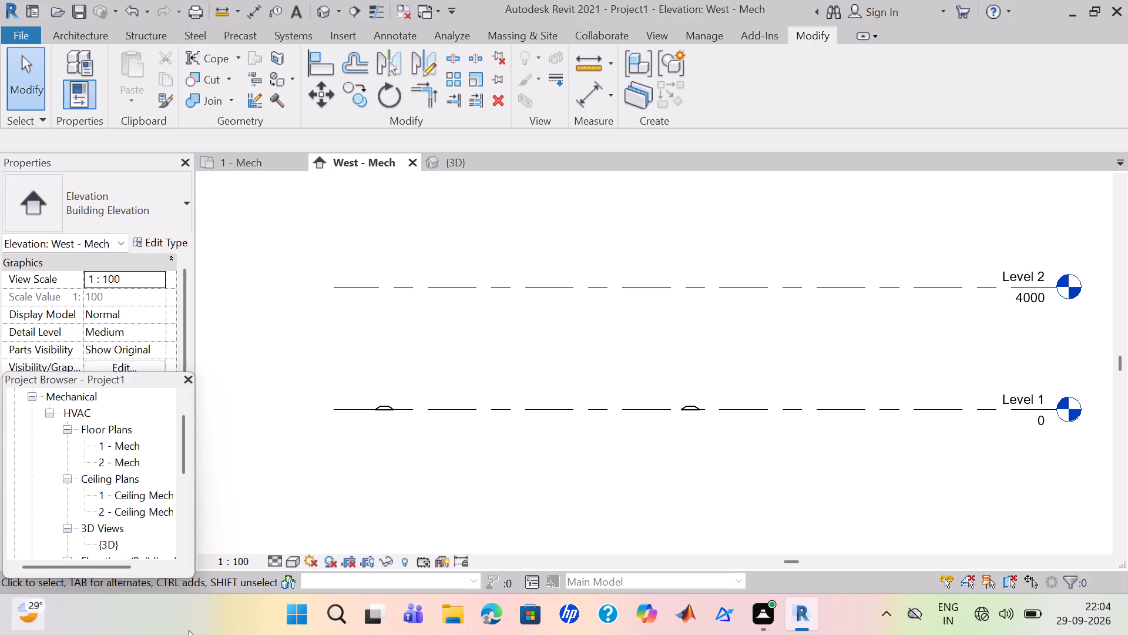
left_click(386, 405)
right_click(387, 411)
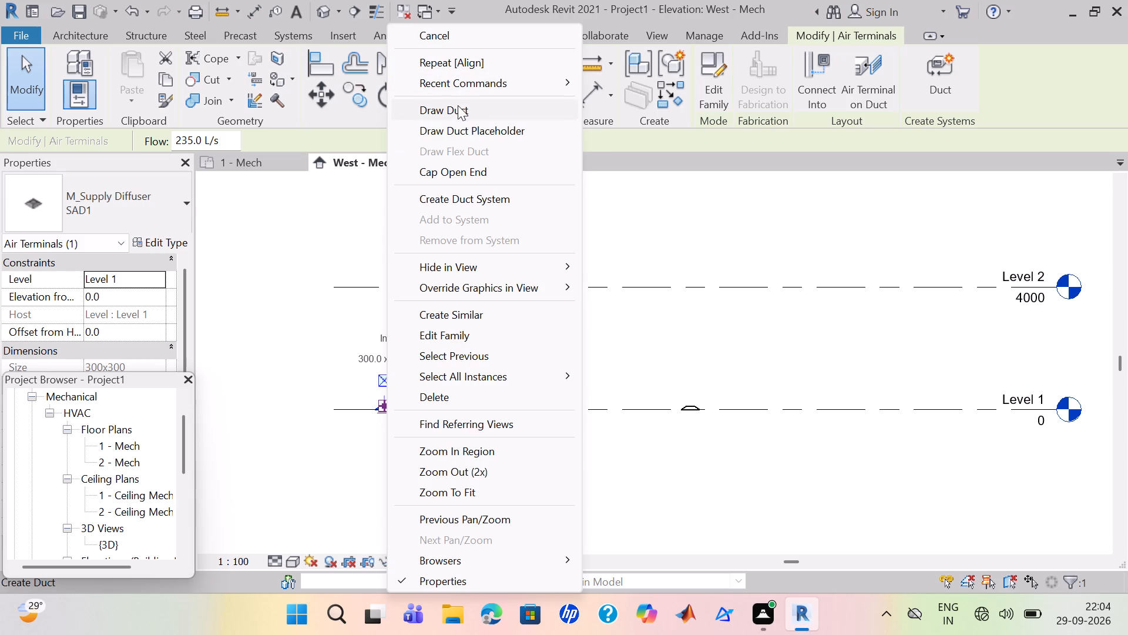
left_click(458, 110)
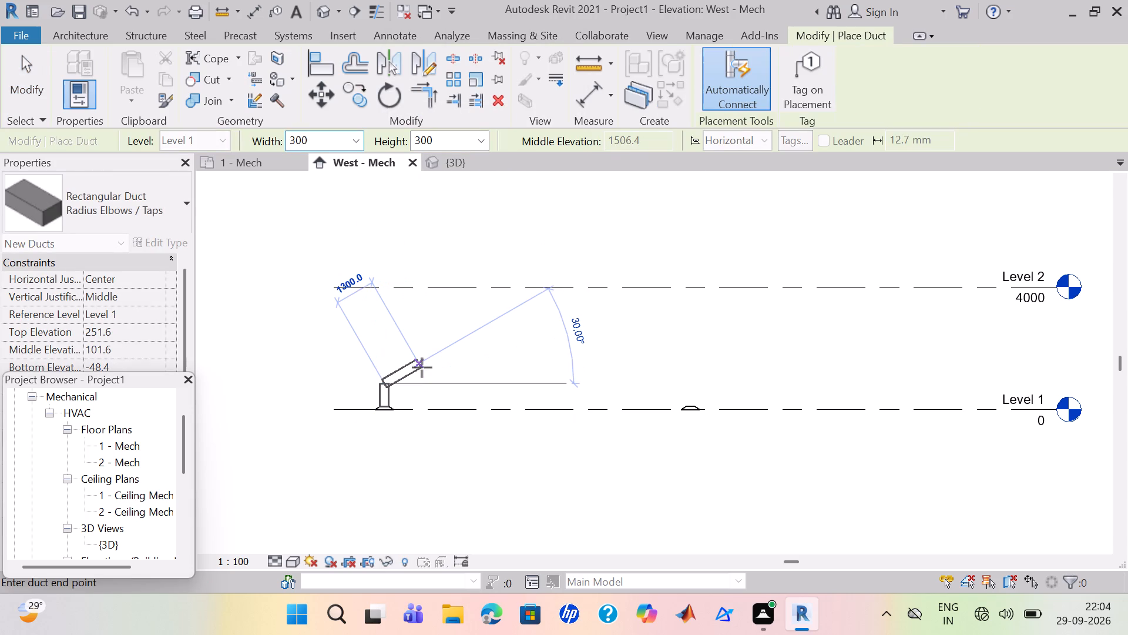
left_click(422, 367)
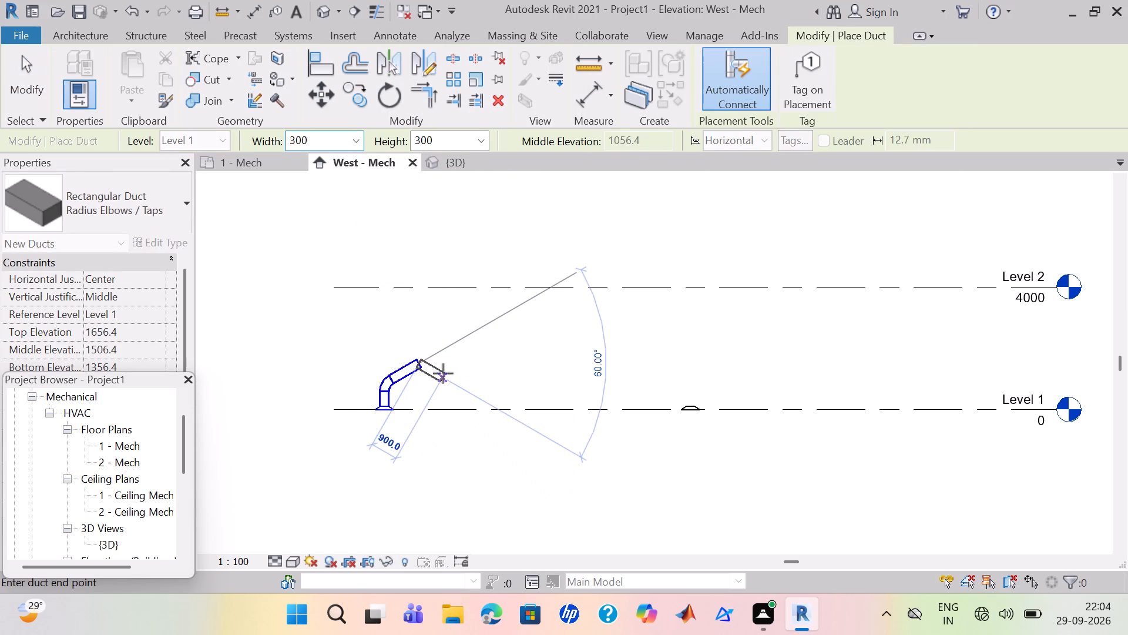
key("Escape")
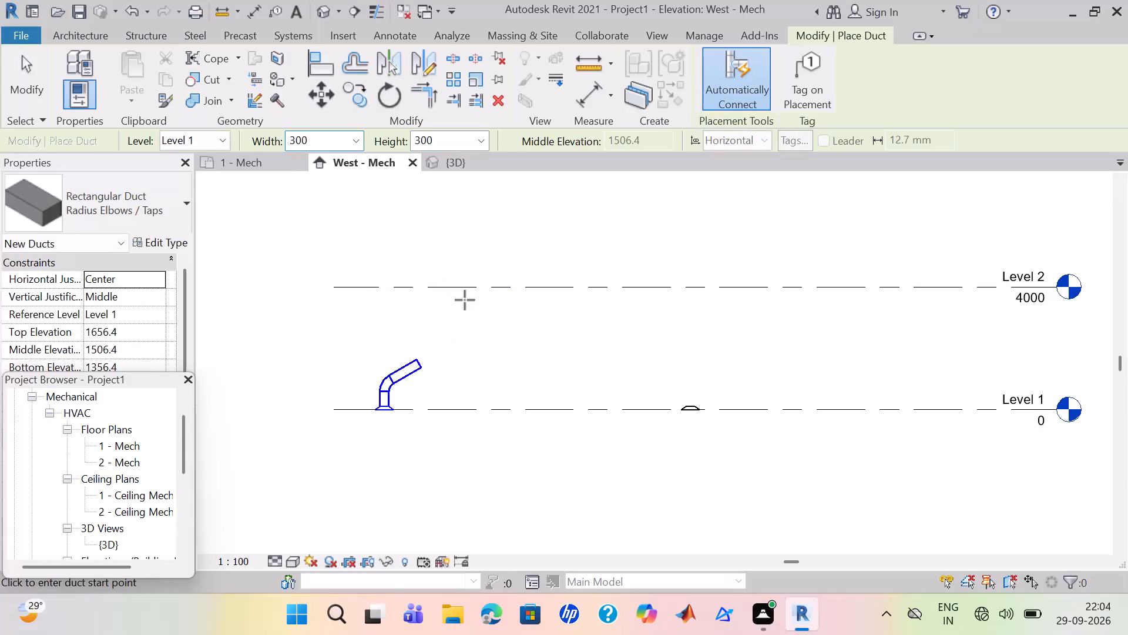
Undo the switch to the Radius Elbows / Taps duct type and the sloped duct drawn from the left diffuser.
key("ctrl+z")
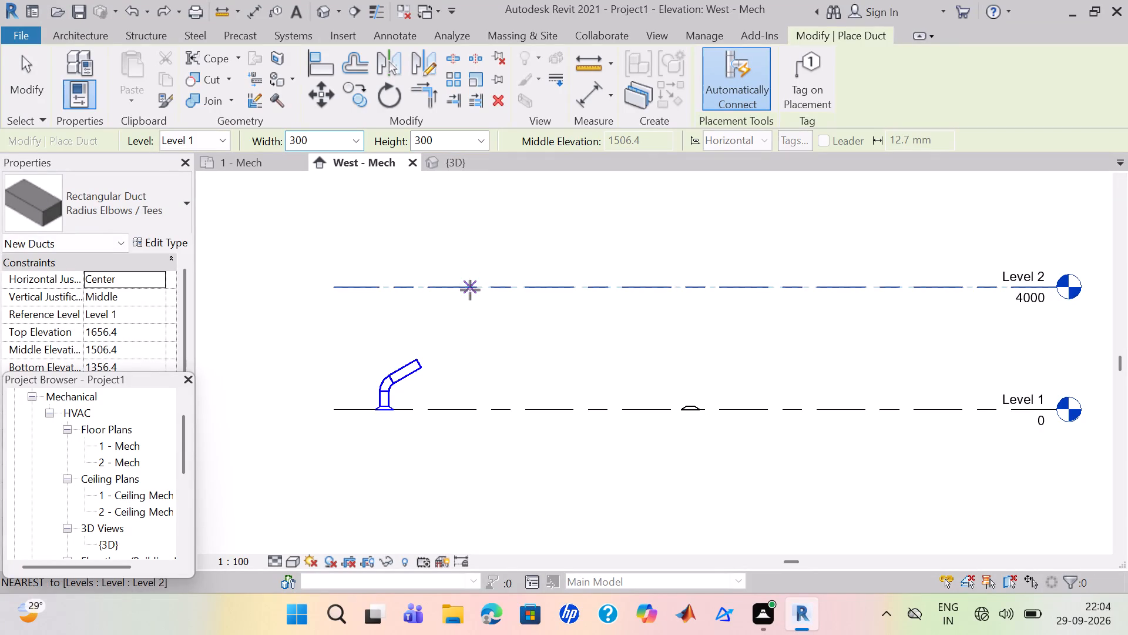
key("ctrl+z")
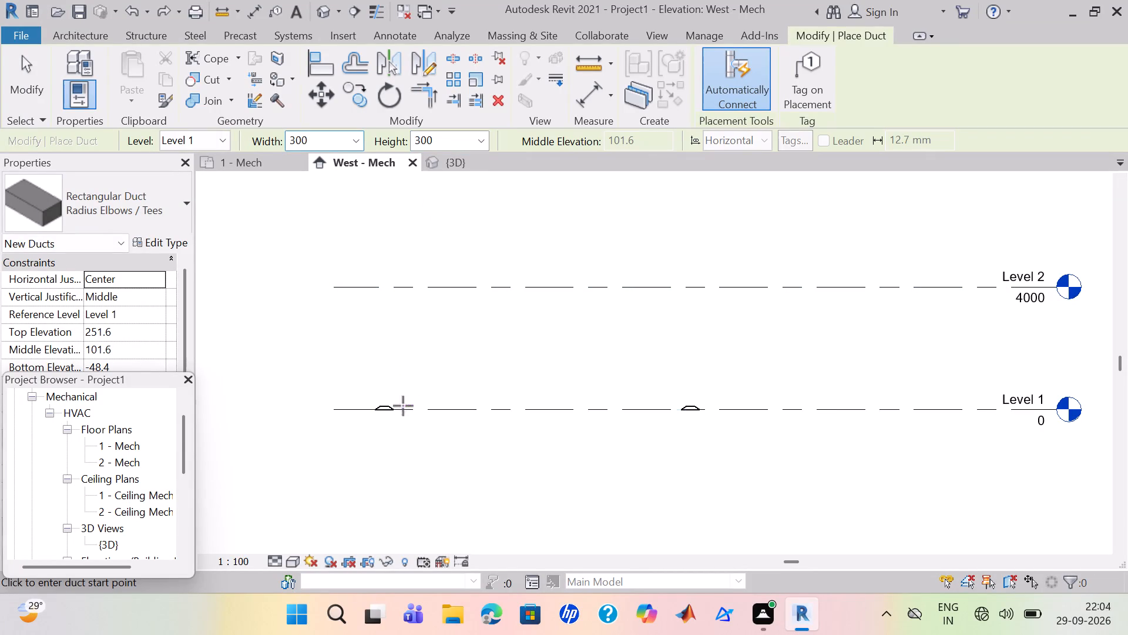
Draw a 300 x 300 duct from the left diffuser: about 700 mm up, a 30° slope, then about 2800 mm horizontally toward the right diffuser.
left_click(389, 412)
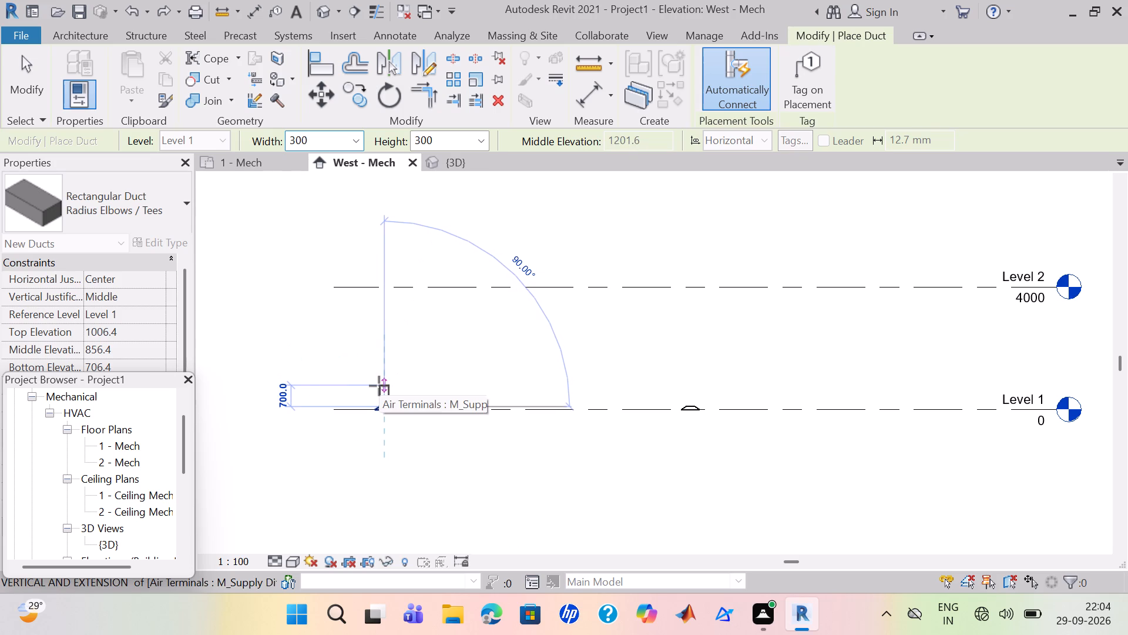
left_click(379, 386)
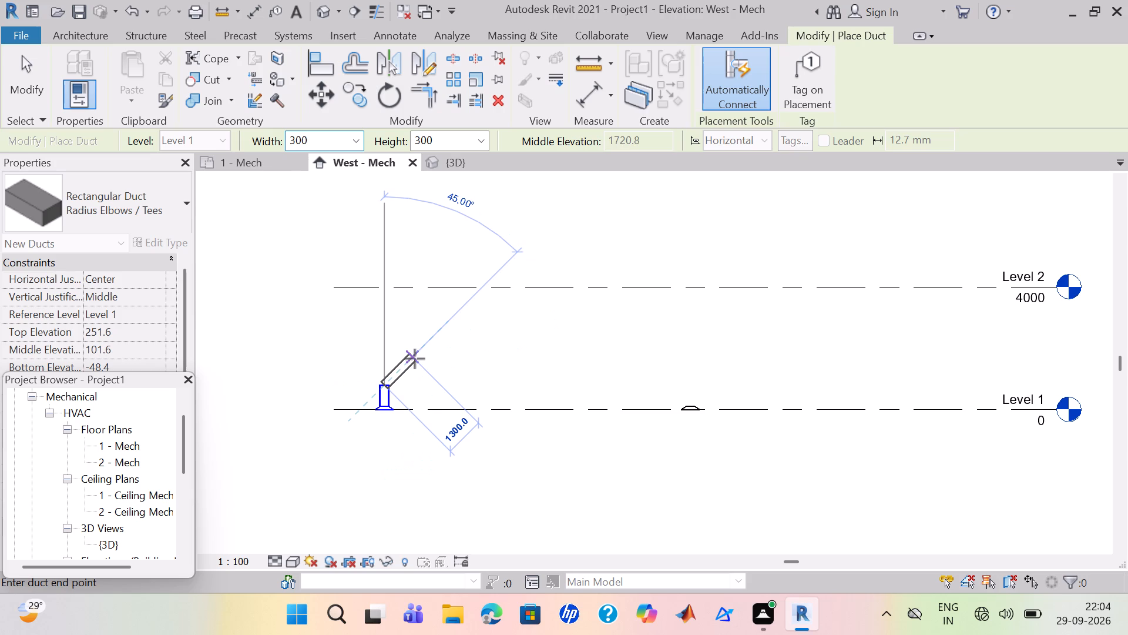
left_click(414, 369)
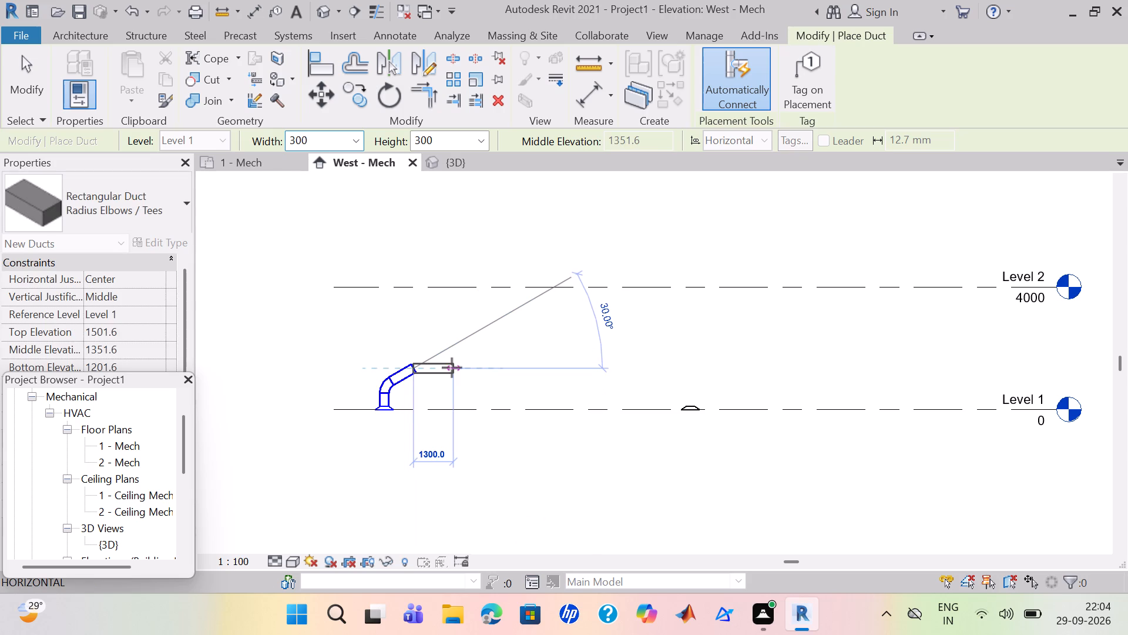
left_click(452, 367)
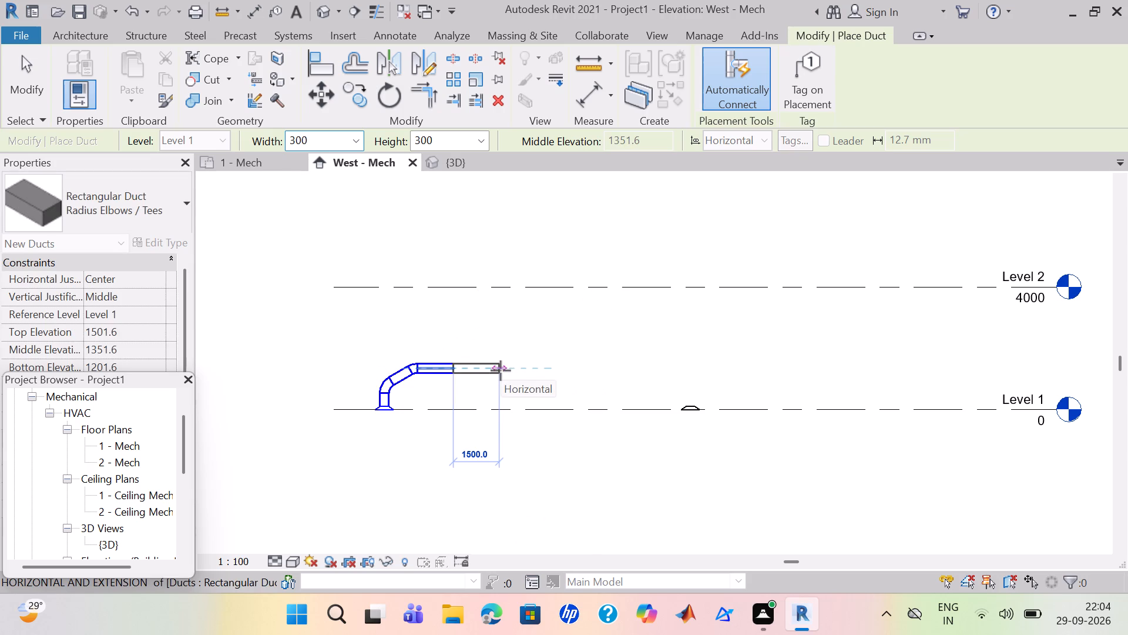
left_click(502, 370)
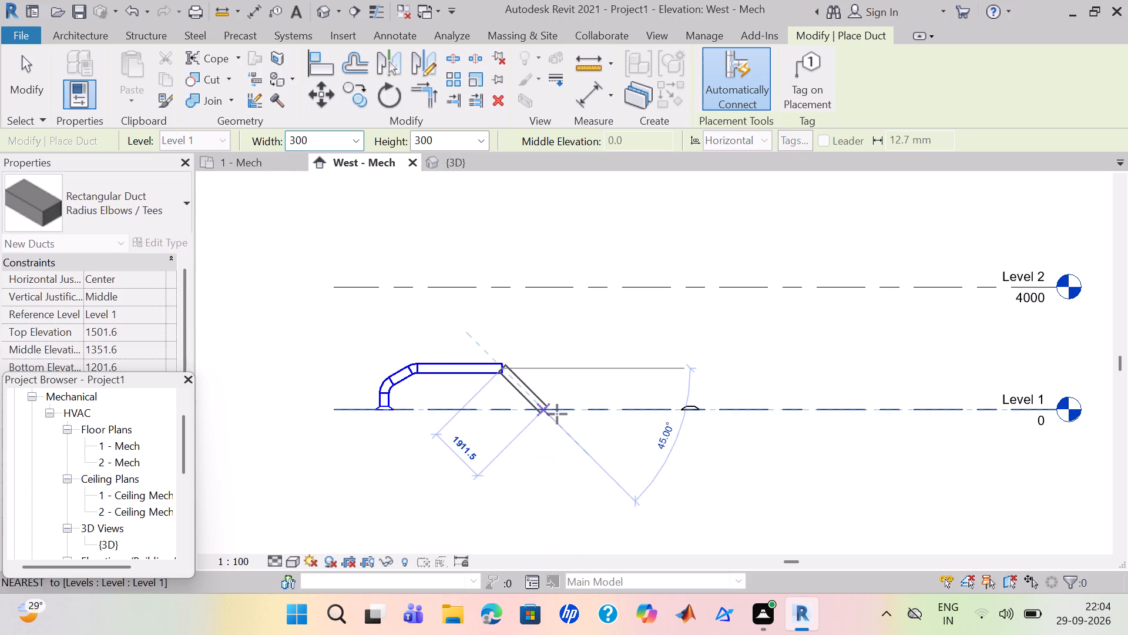
key("Escape")
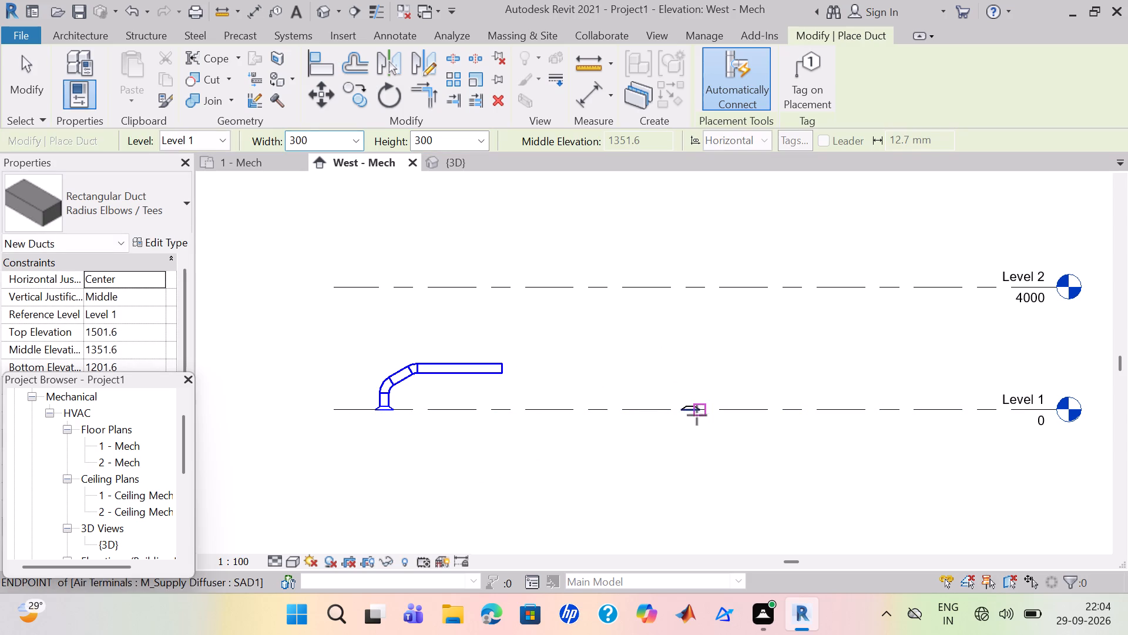
Draw a 300 x 300 duct from the right diffuser: about 600 mm up, about 919 mm at 45°, then about 2500 mm horizontally in line with the left duct.
left_click(687, 408)
right_click(687, 408)
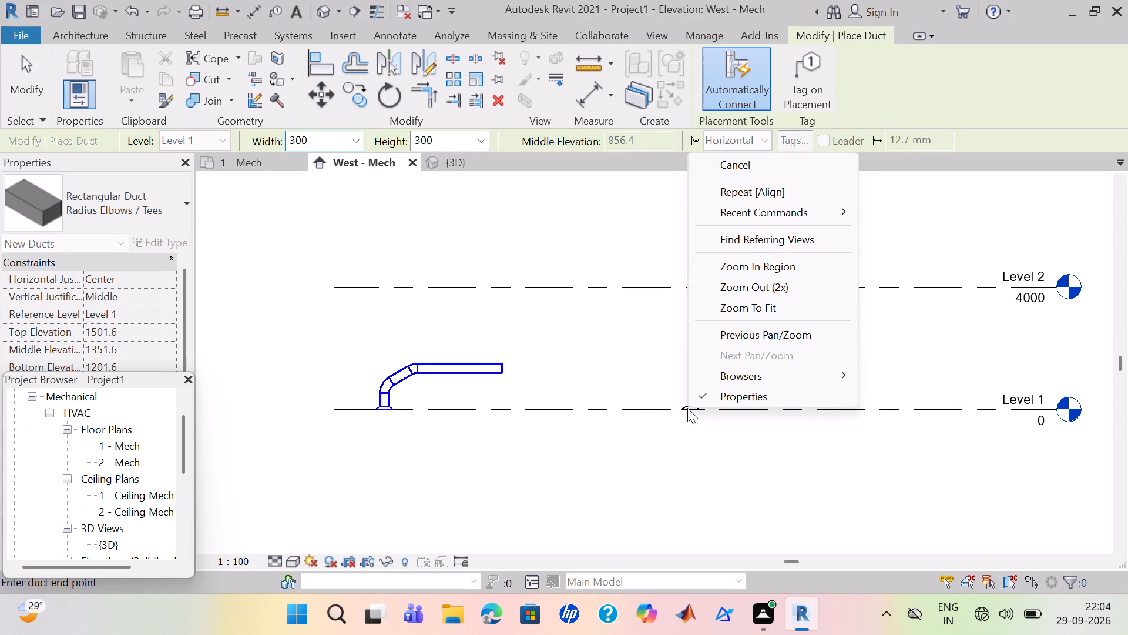
left_click(663, 457)
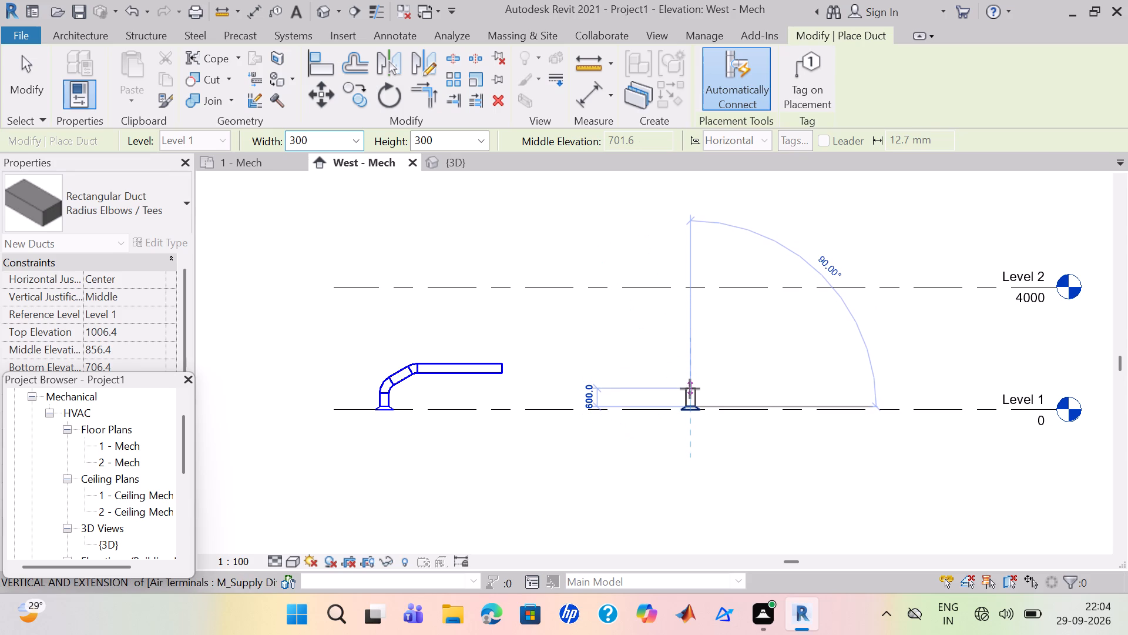
left_click(690, 389)
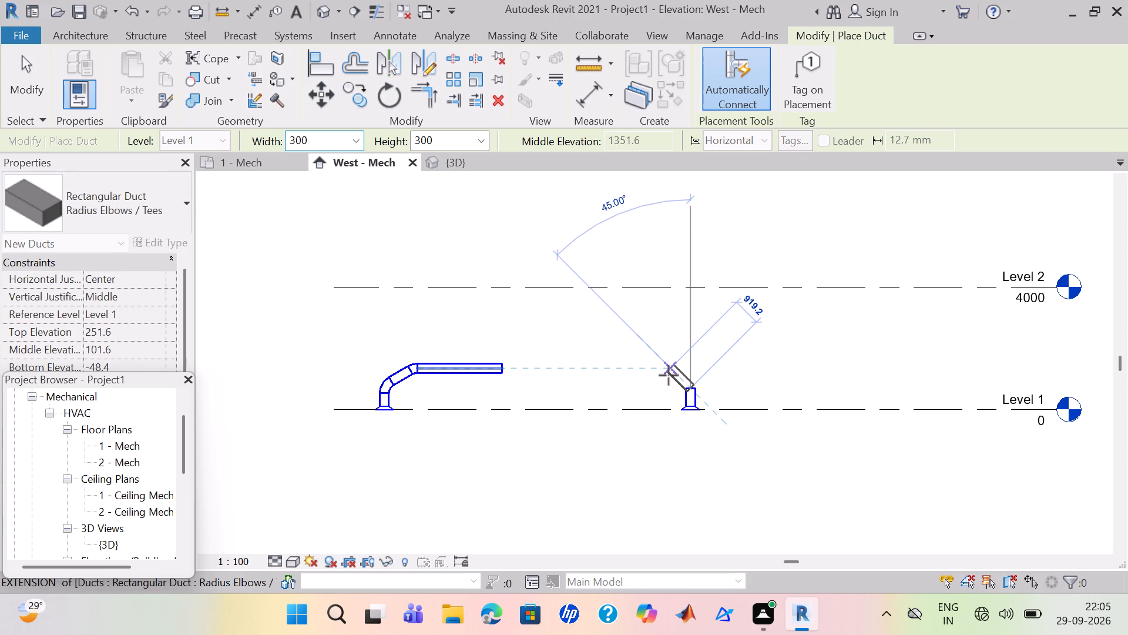
left_click(669, 375)
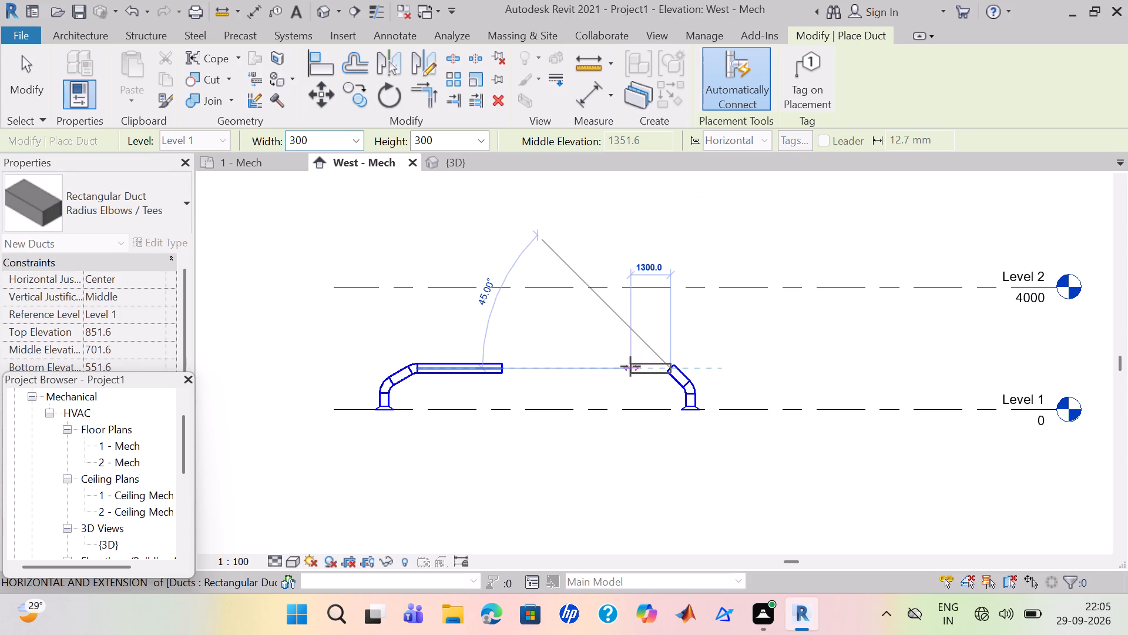
left_click(630, 366)
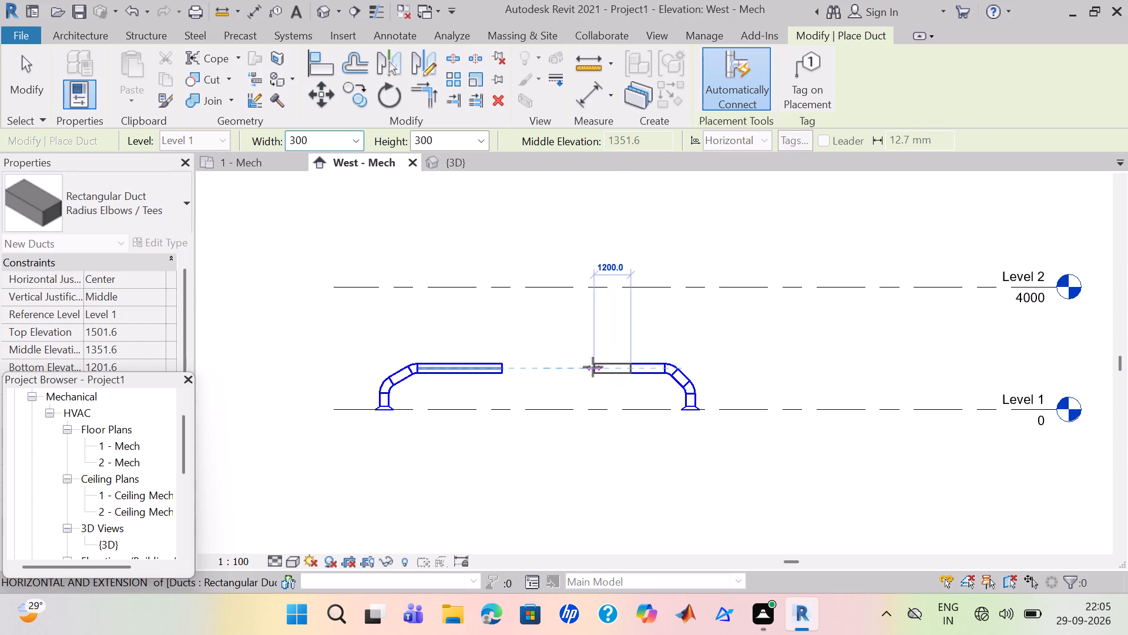
left_click(592, 367)
key("Escape")
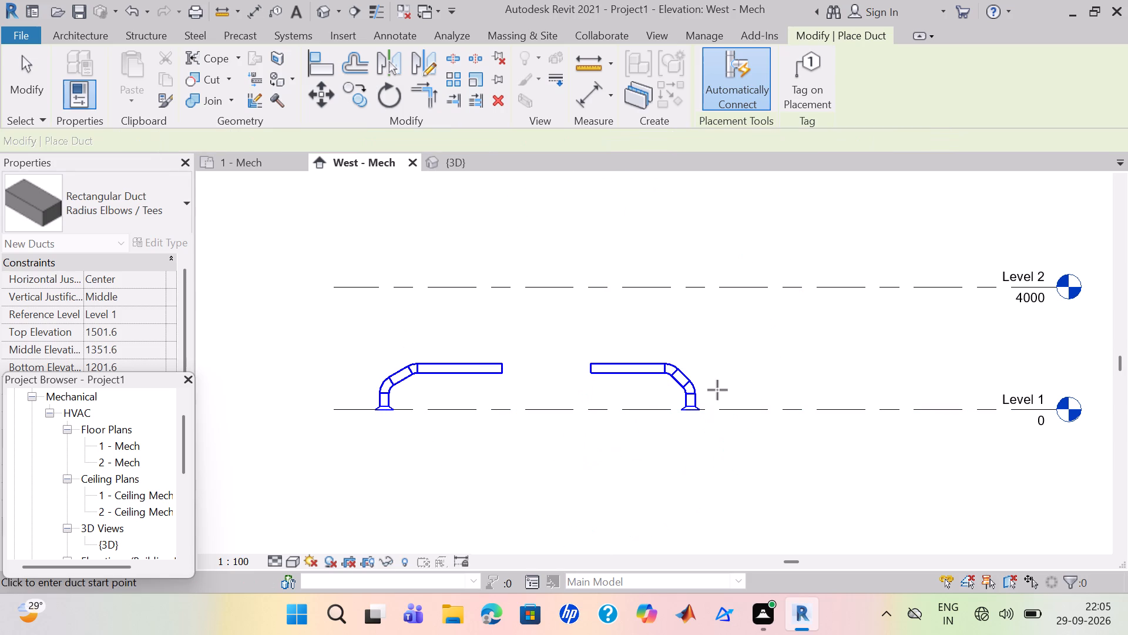
Open the 3D view and examine the two duct runs from several angles relative to the levels and the other diffusers.
left_click(451, 162)
scroll(546, 279, "up", 1)
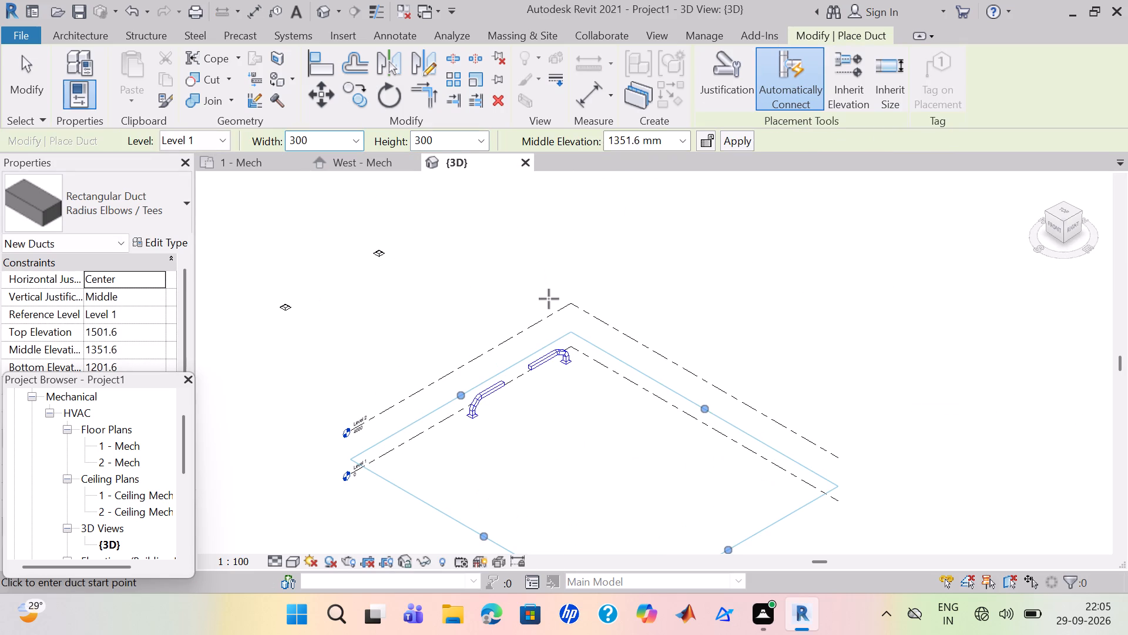
scroll(587, 369, "down", 1)
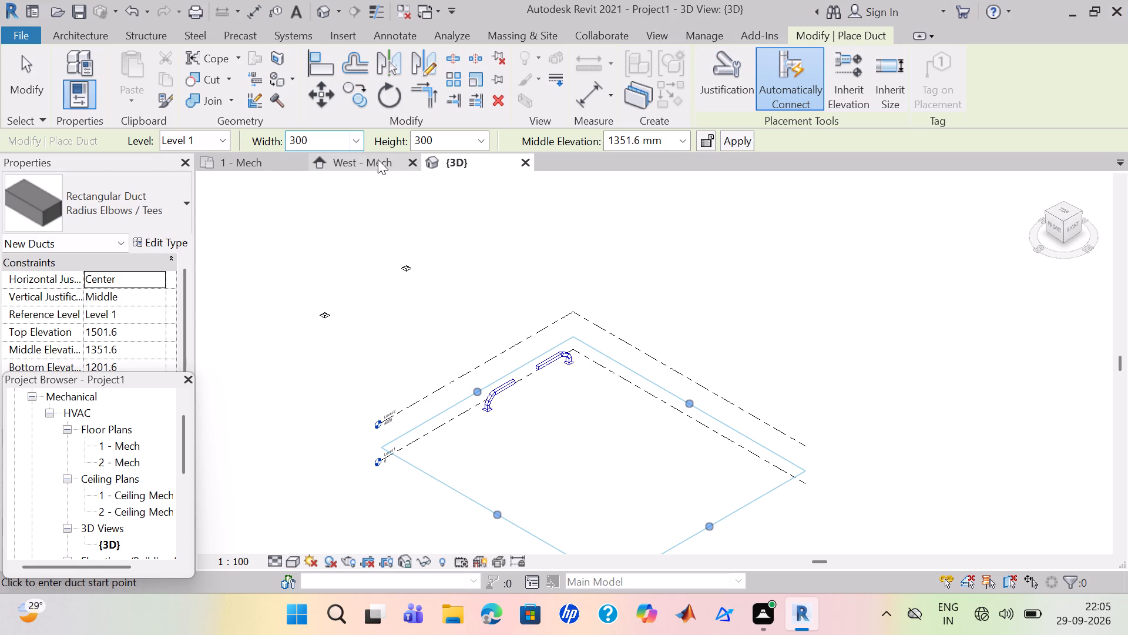
left_click(663, 38)
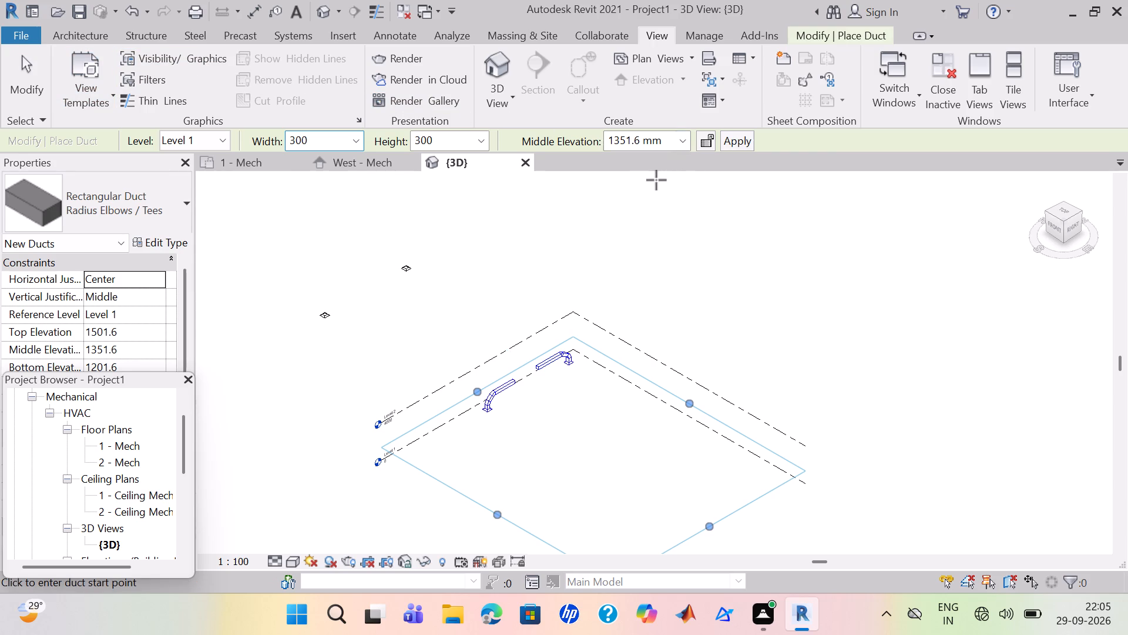
scroll(506, 474, "up", 3)
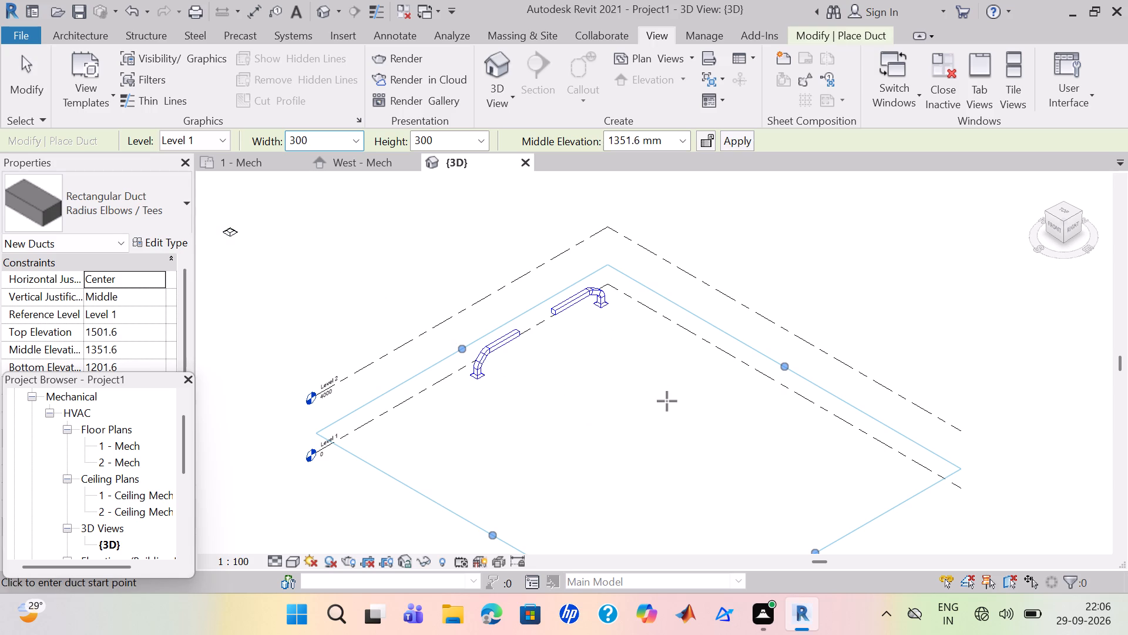
scroll(639, 376, "up", 1)
scroll(704, 379, "up", 1)
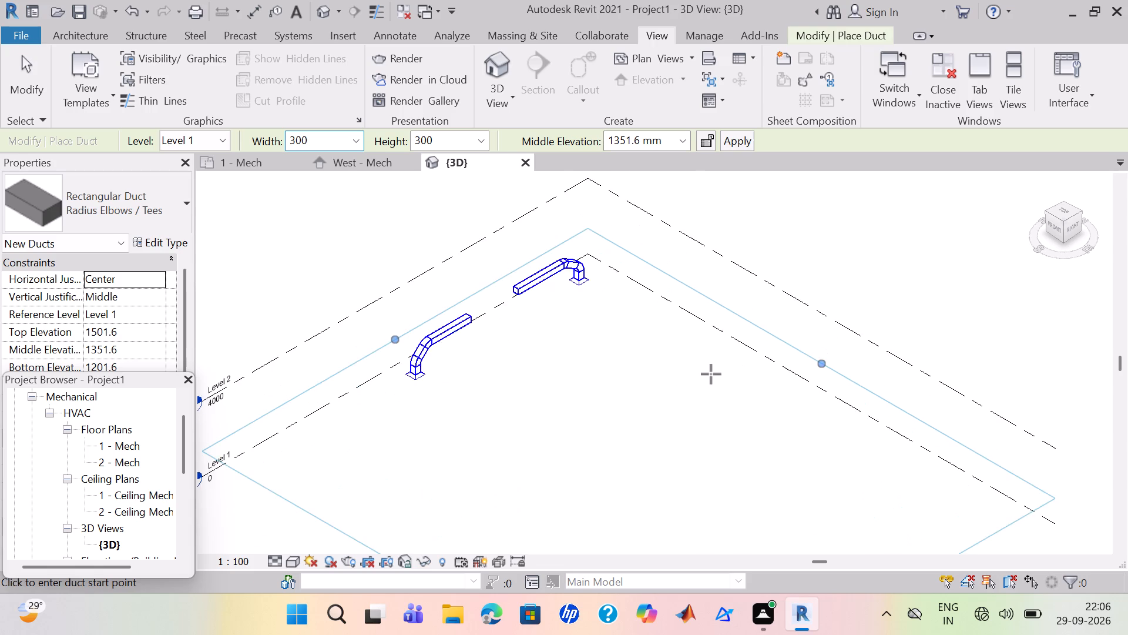
scroll(711, 374, "up", 3)
scroll(436, 408, "down", 1)
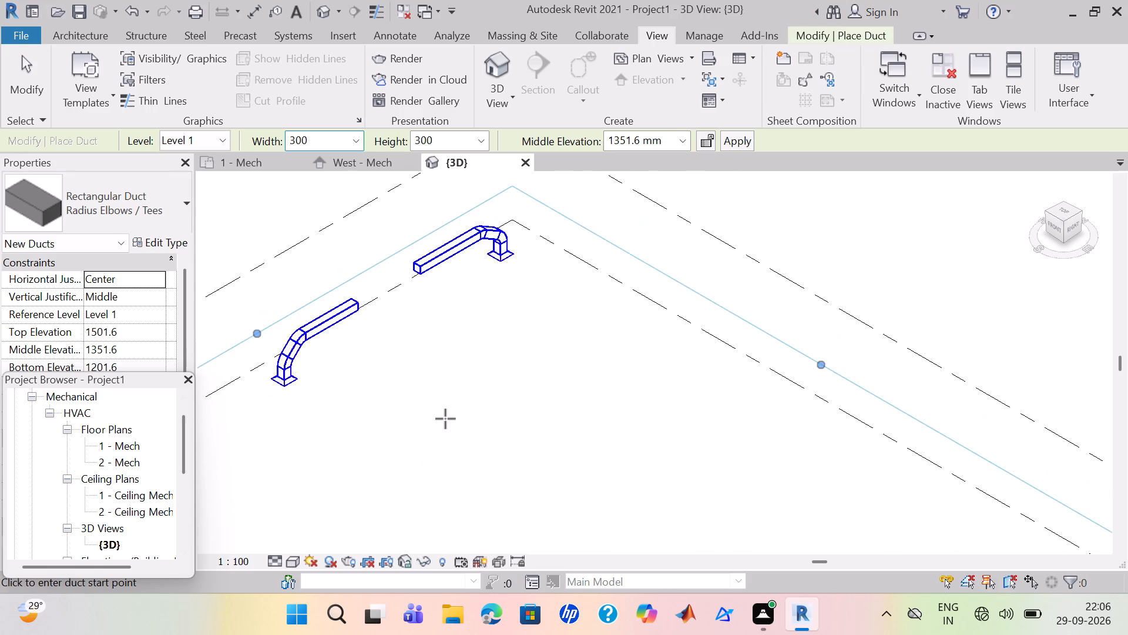
scroll(445, 419, "down", 4)
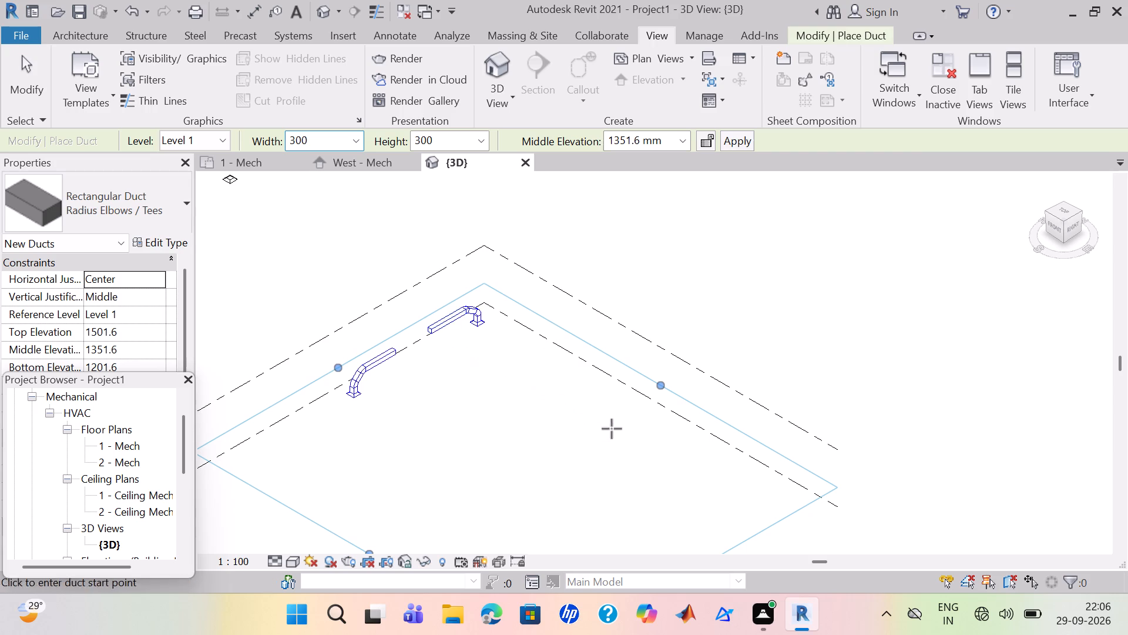
left_click_drag(586, 450, 596, 452, "shift")
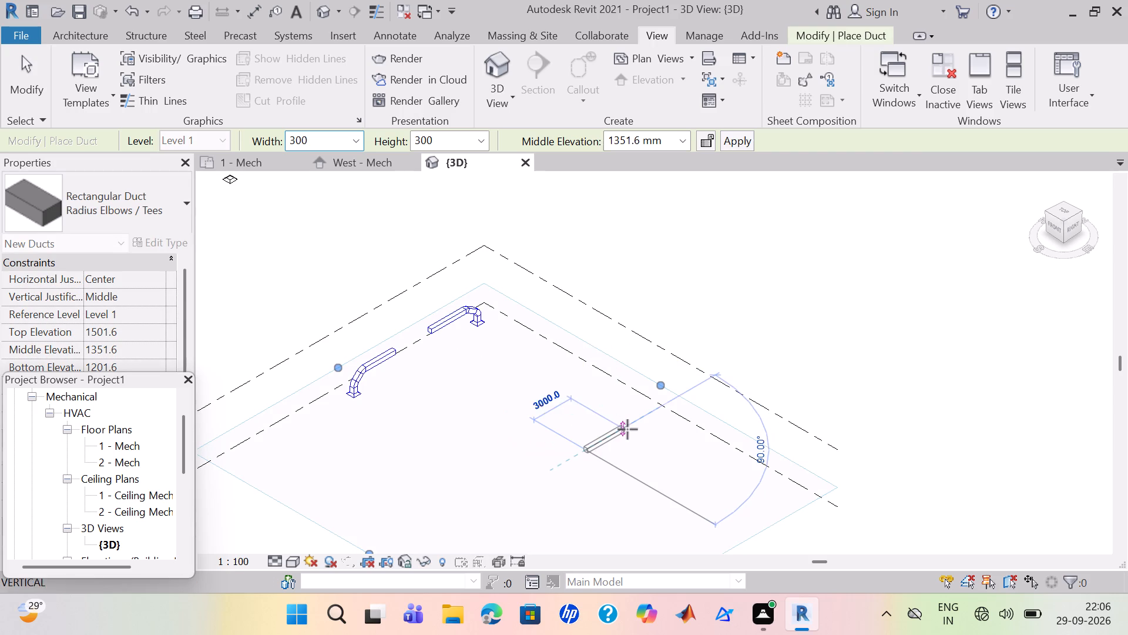
key("Escape")
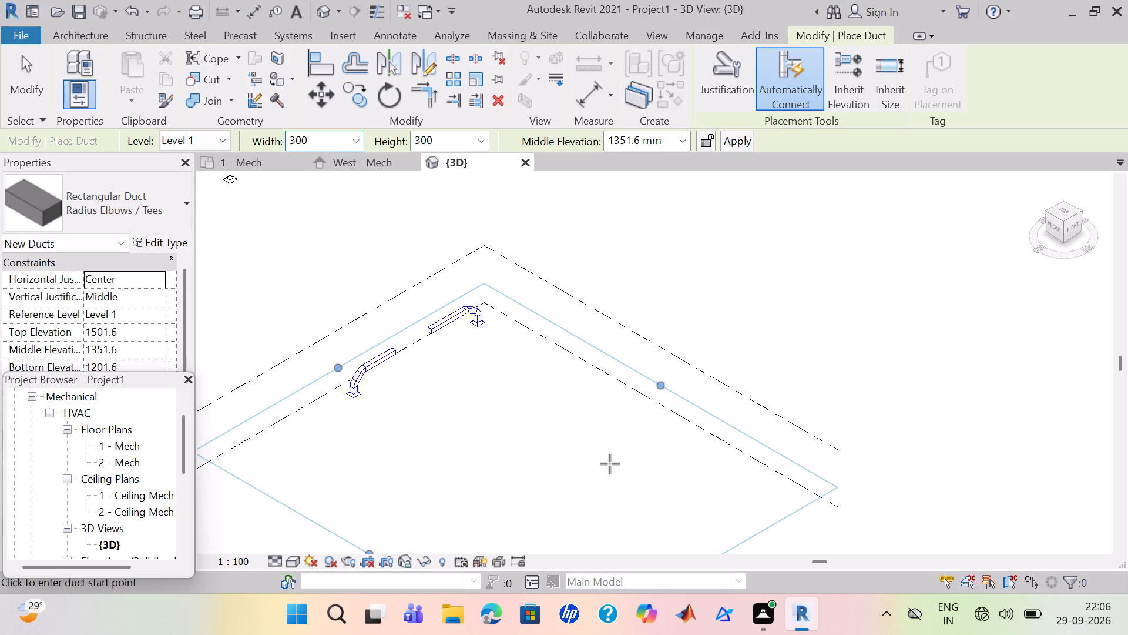
right_click_drag(606, 466, 643, 462, "shift")
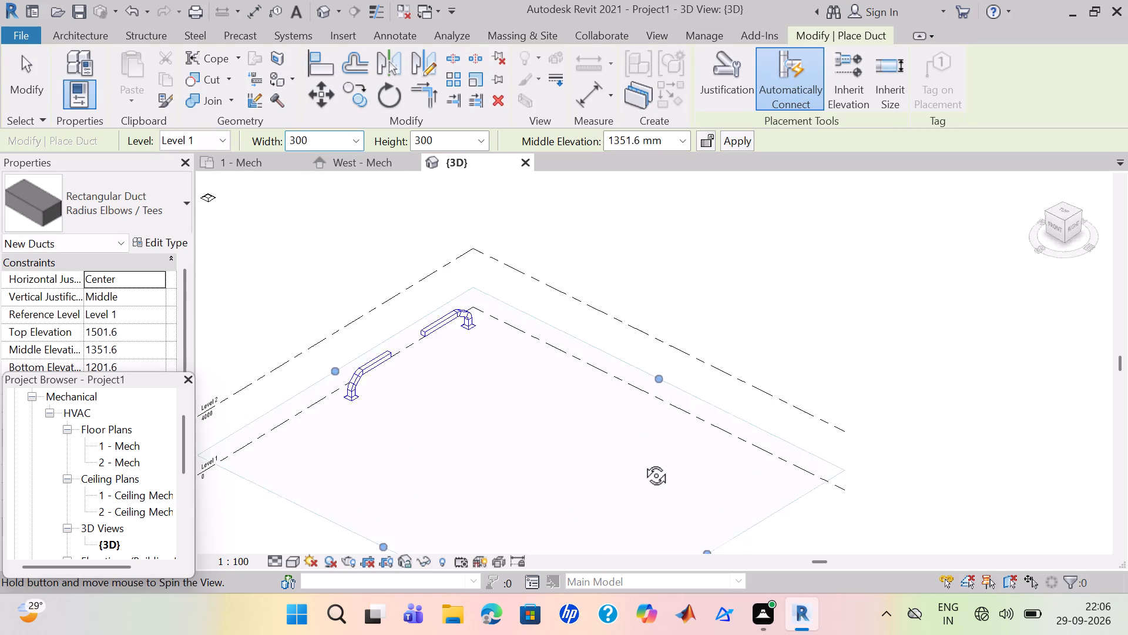
right_click_drag(643, 462, 515, 342, "shift")
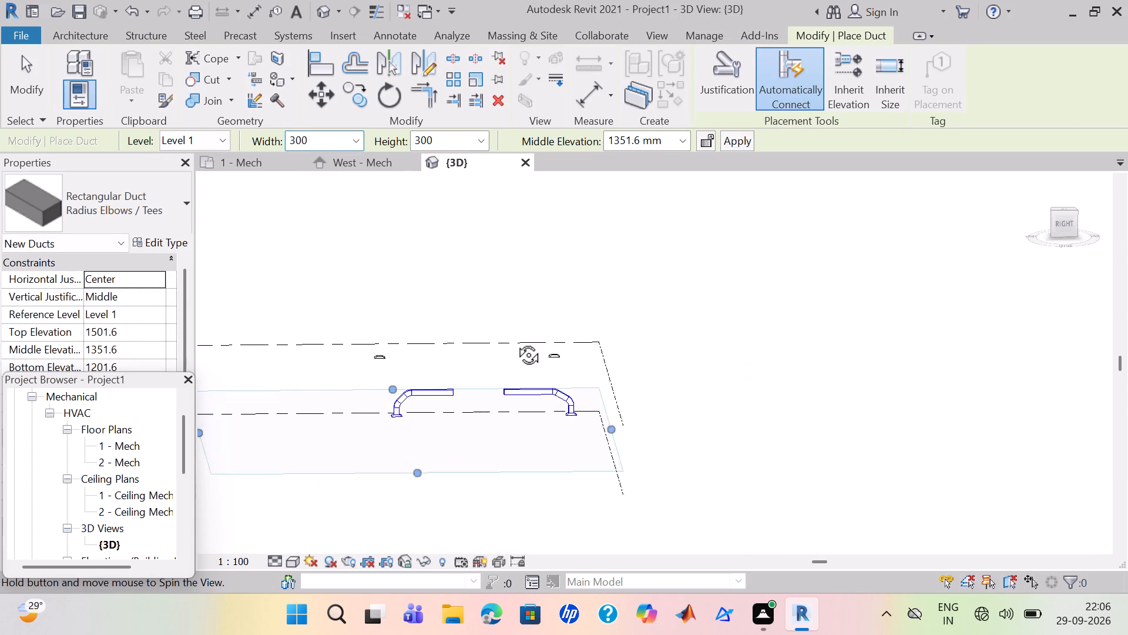
right_click_drag(515, 342, 701, 292, "shift")
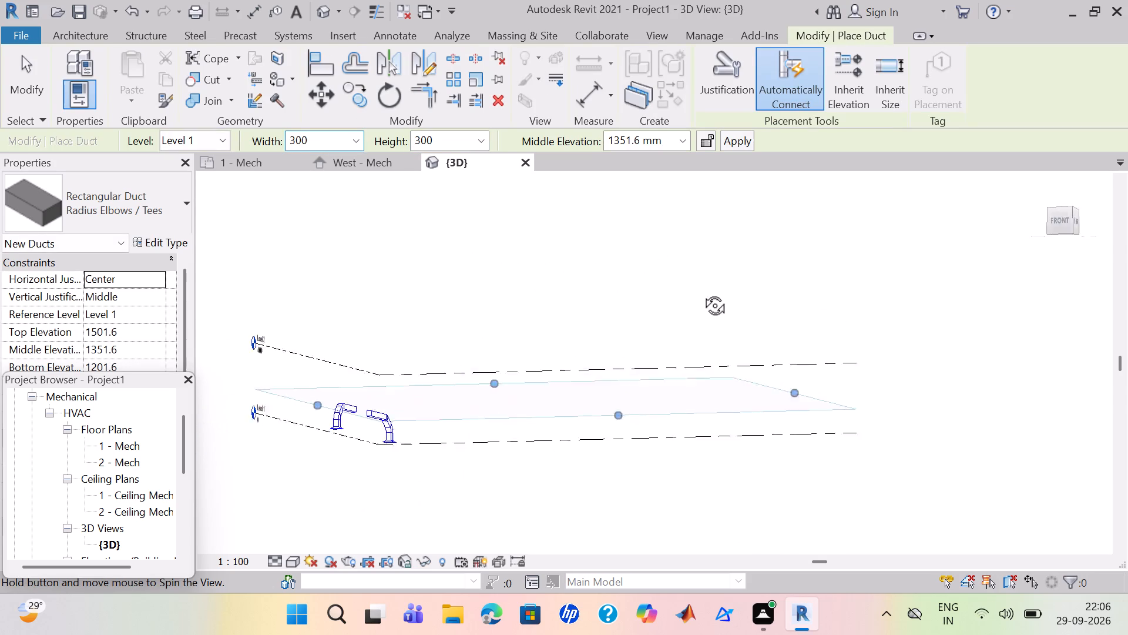
right_click_drag(701, 292, 580, 349, "shift")
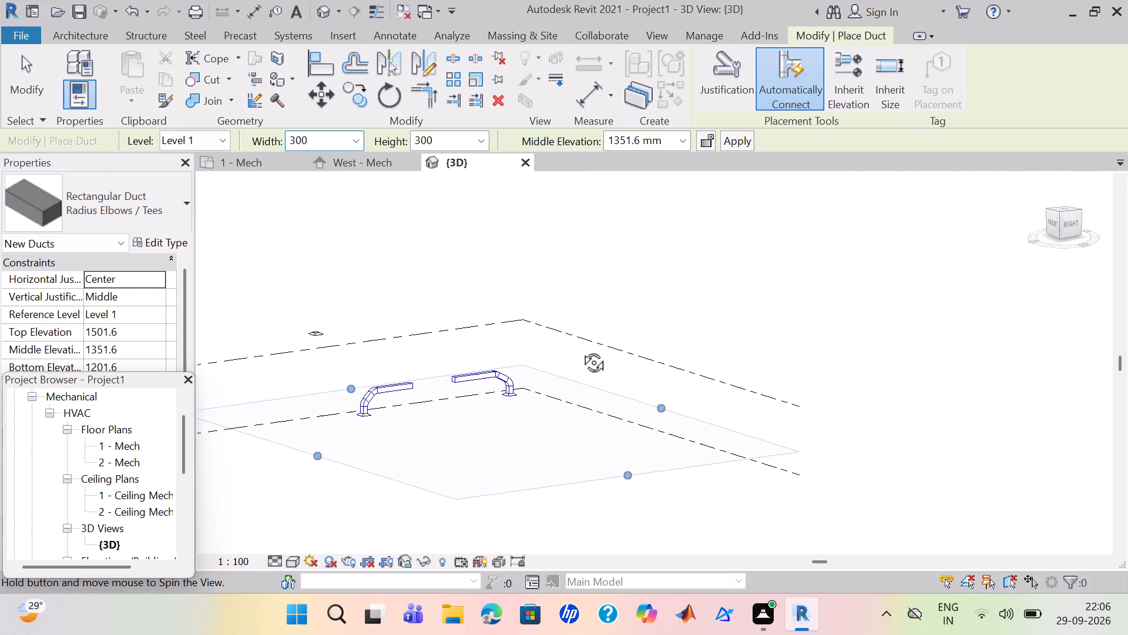
right_click_drag(580, 349, 476, 467, "shift")
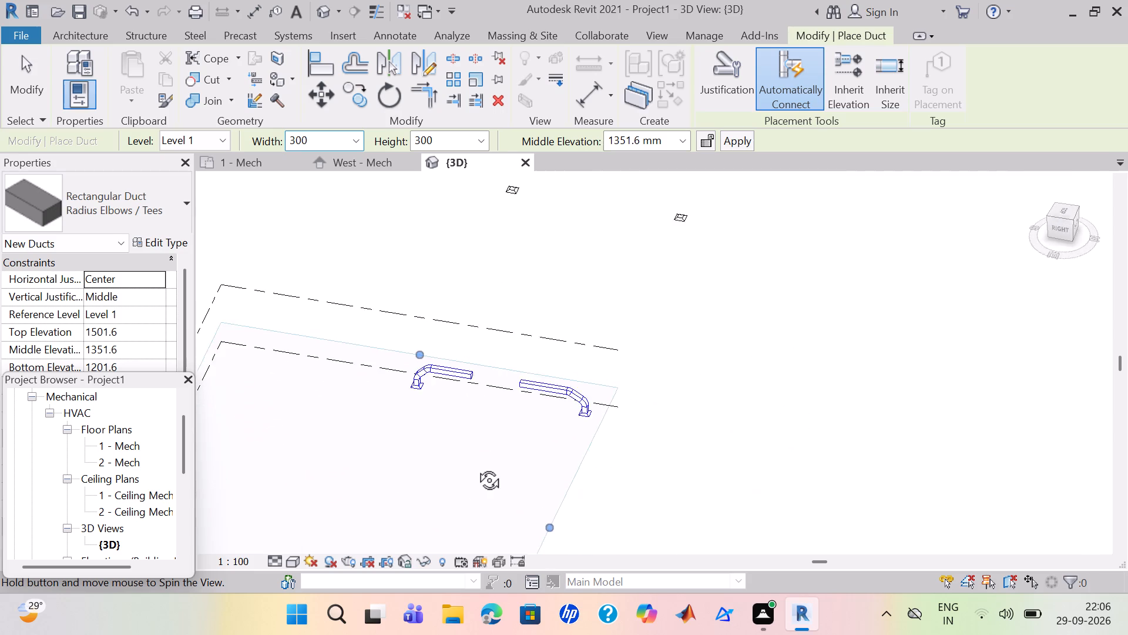
right_click_drag(476, 467, 668, 321, "shift")
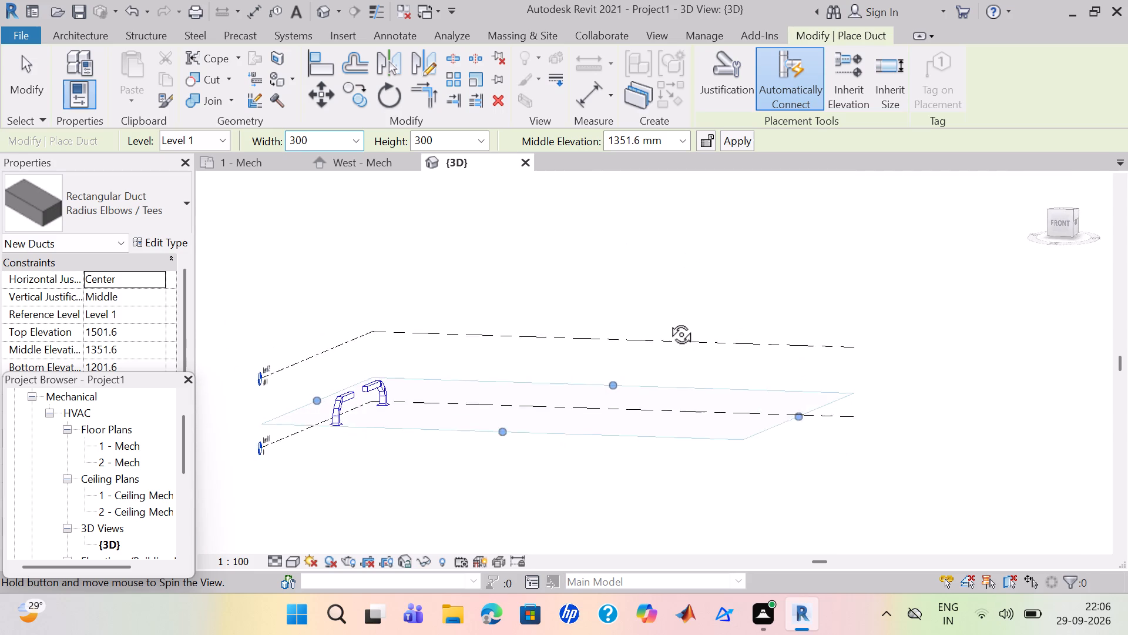
right_click_drag(668, 321, 532, 377, "shift")
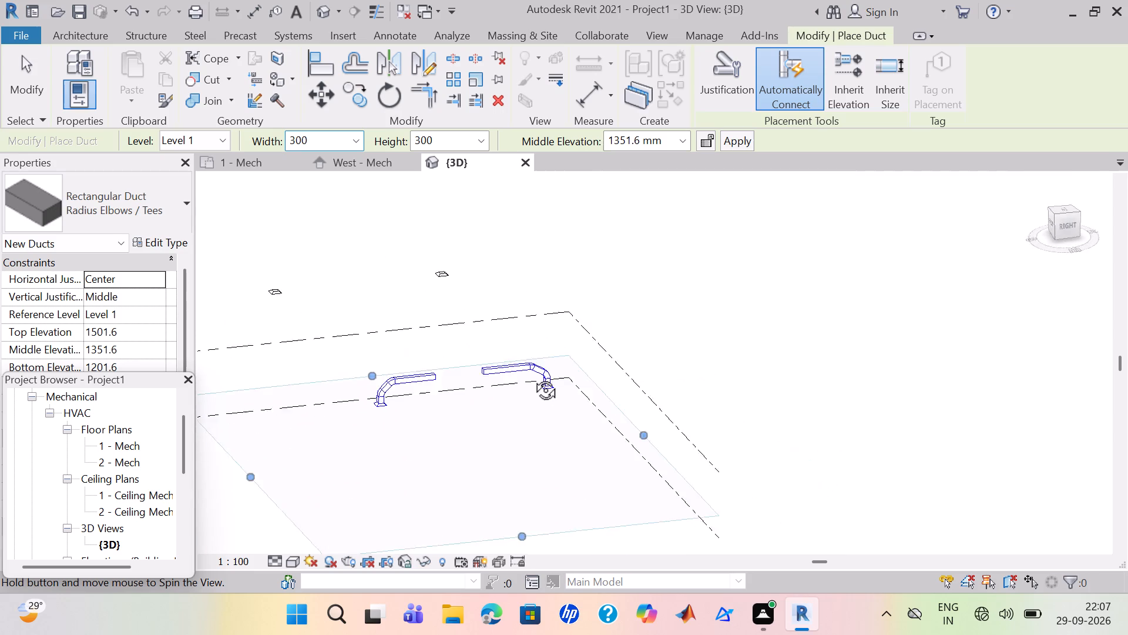
right_click_drag(532, 377, 501, 391, "shift")
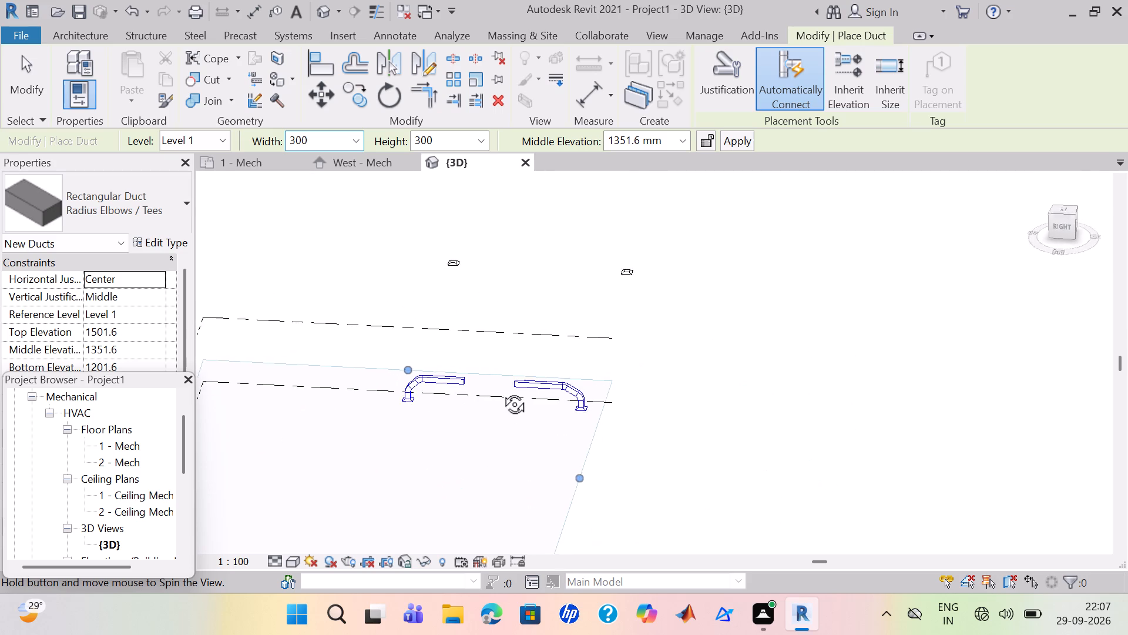
right_click_drag(501, 391, 508, 468, "shift")
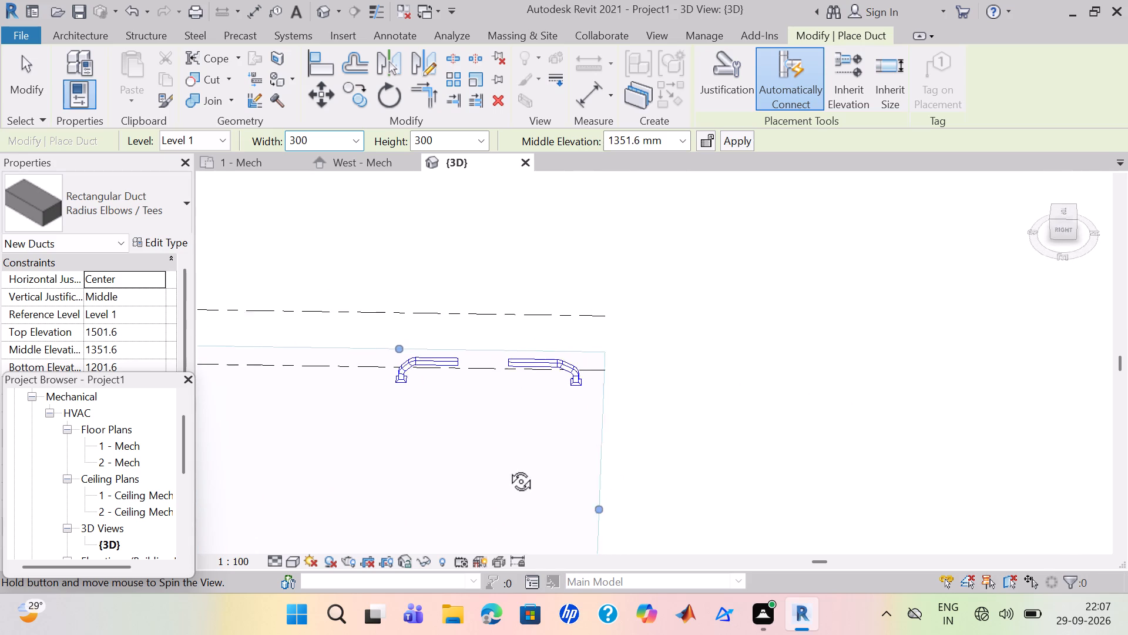
right_click_drag(508, 468, 513, 313, "shift")
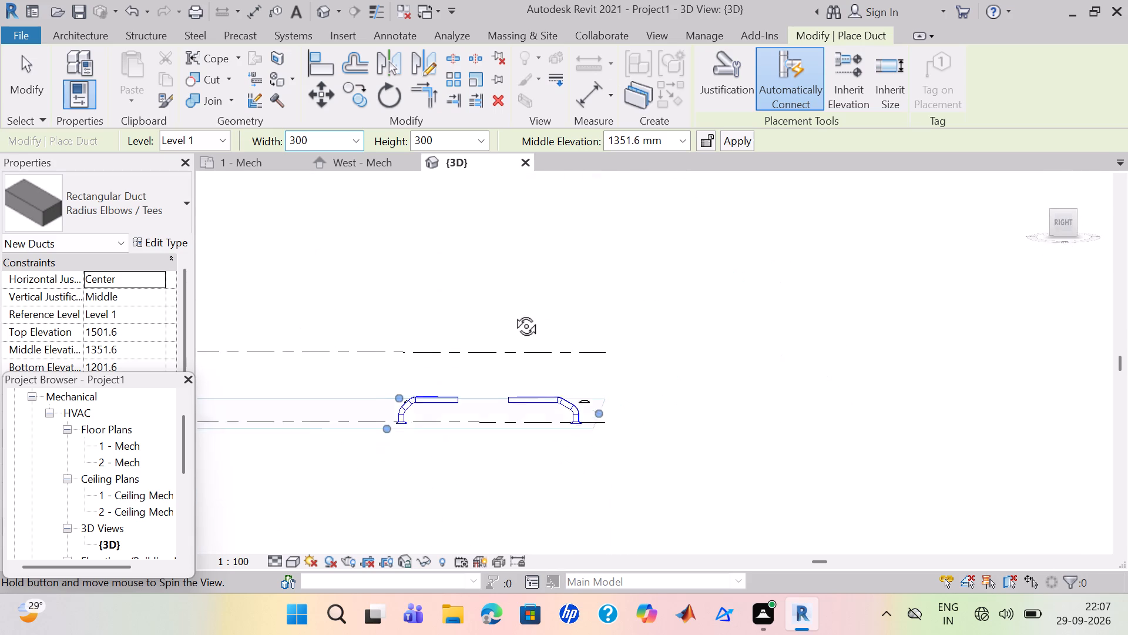
right_click_drag(513, 313, 679, 266, "shift")
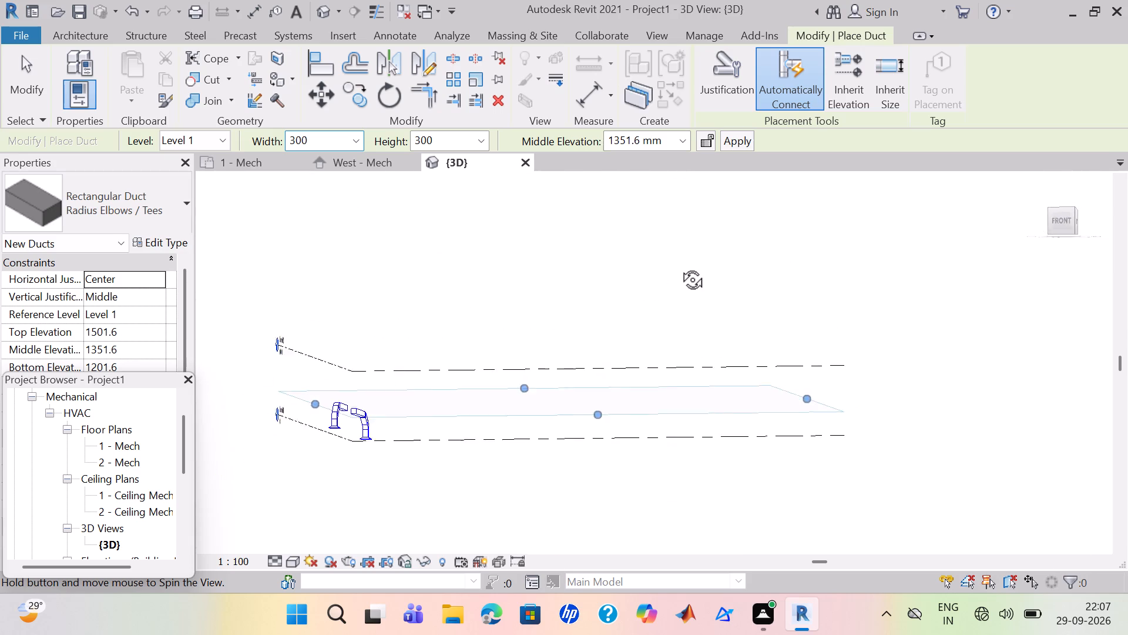
right_click_drag(679, 266, 750, 398, "shift")
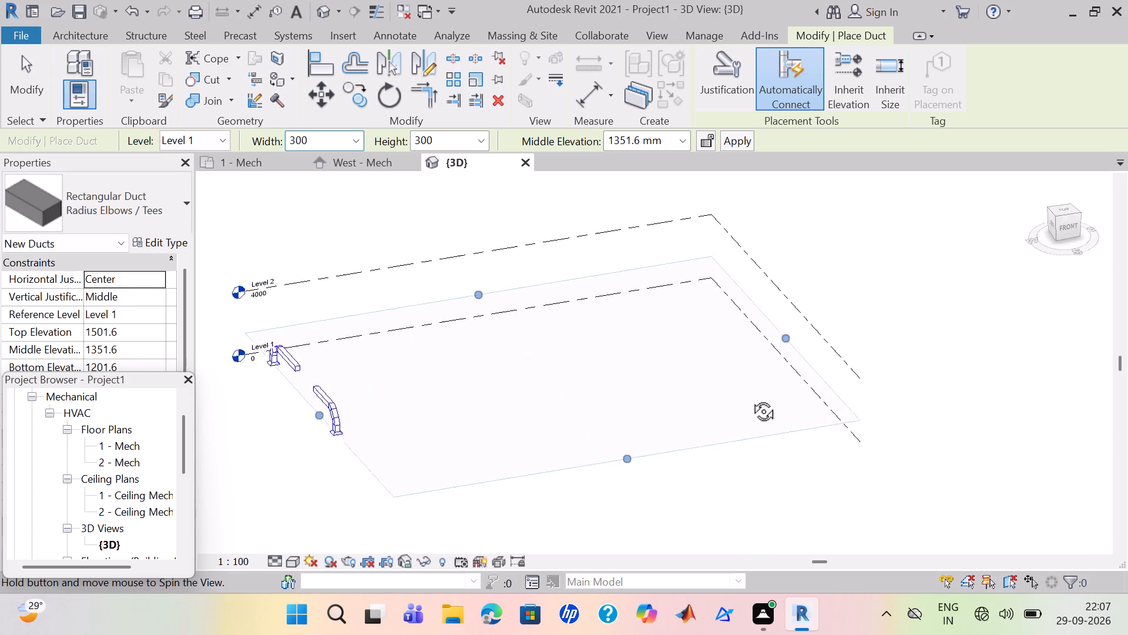
right_click_drag(750, 398, 586, 377, "shift")
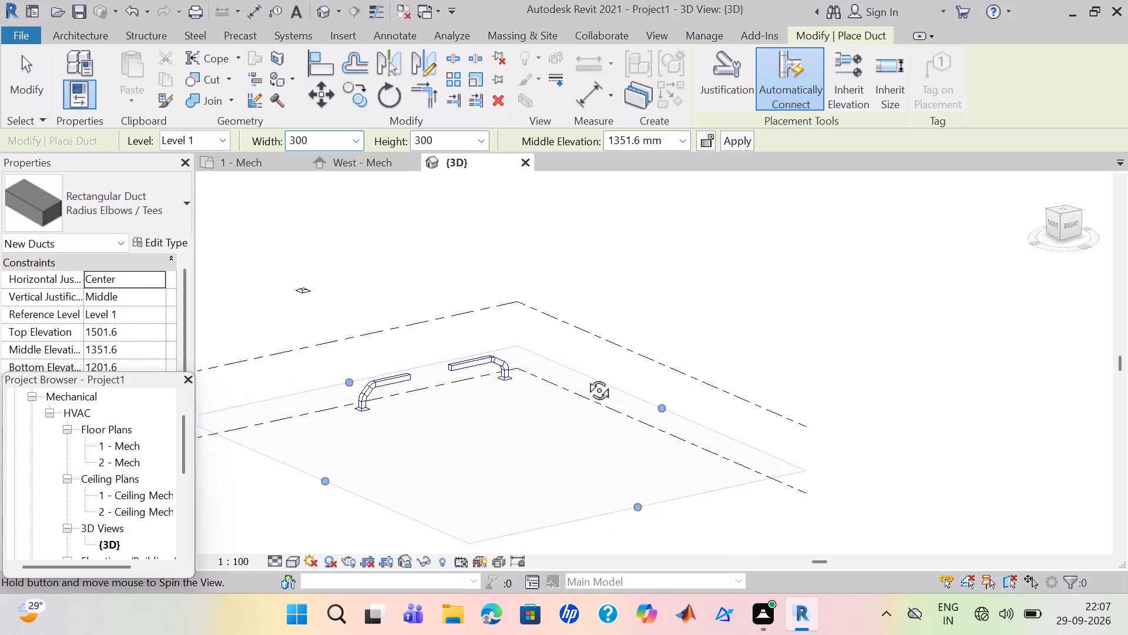
right_click_drag(586, 377, 463, 317, "shift")
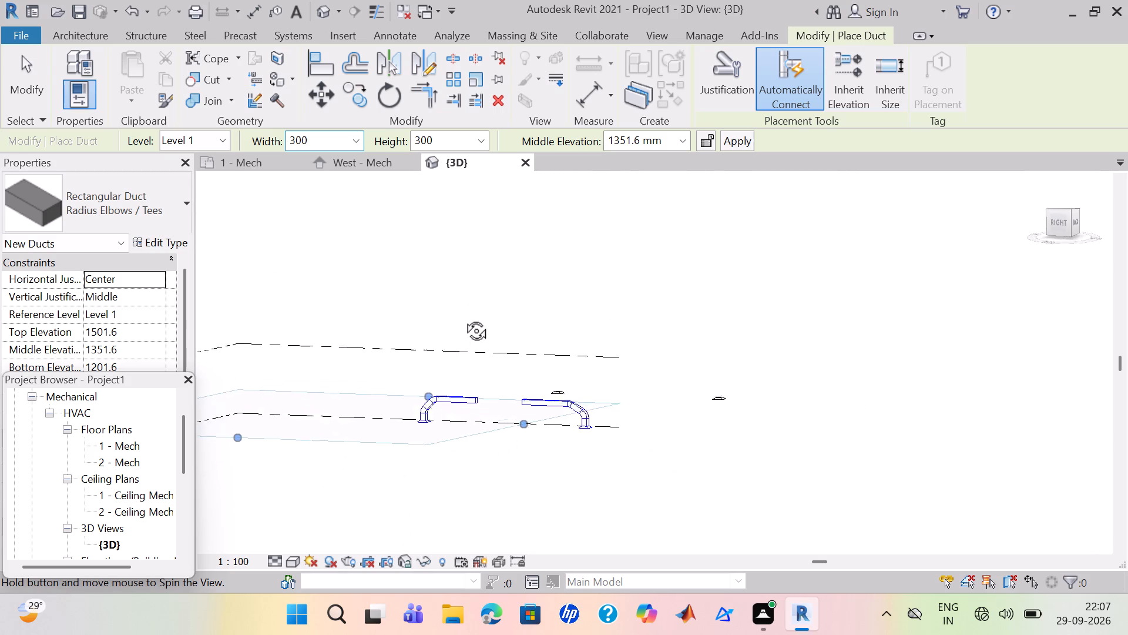
right_click_drag(463, 317, 531, 359, "shift")
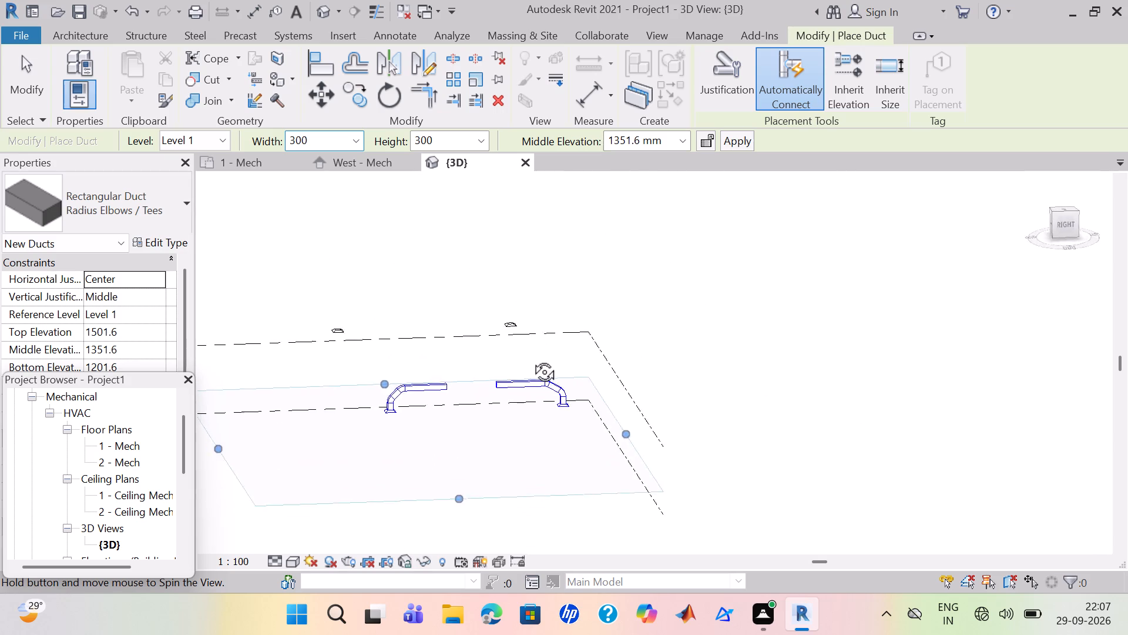
right_click_drag(531, 359, 687, 369, "shift")
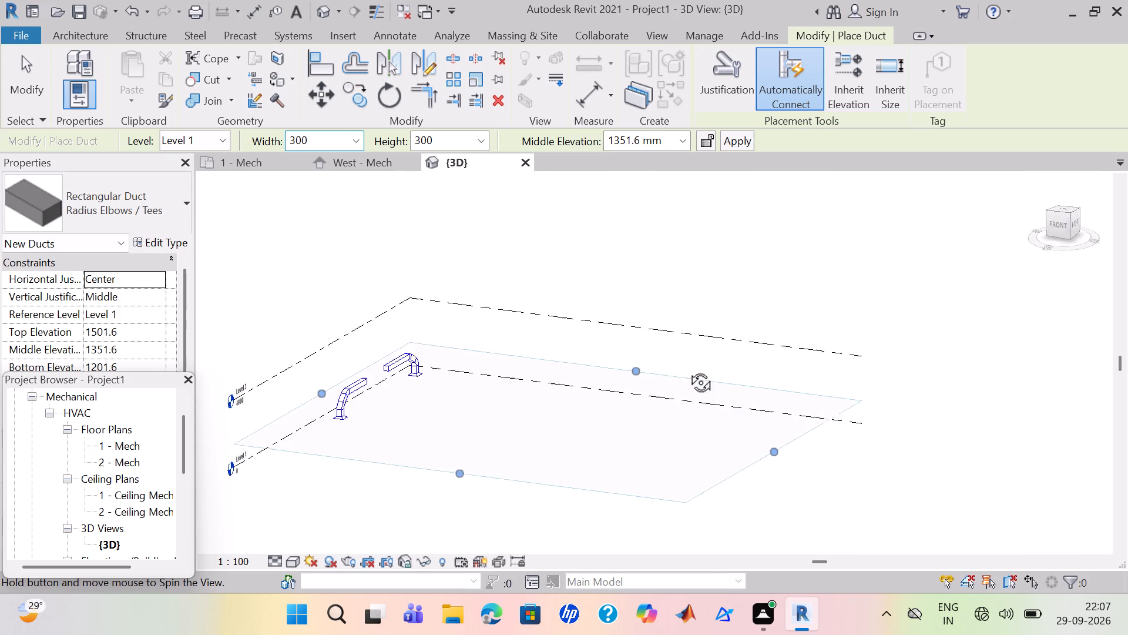
right_click_drag(687, 369, 798, 272, "shift")
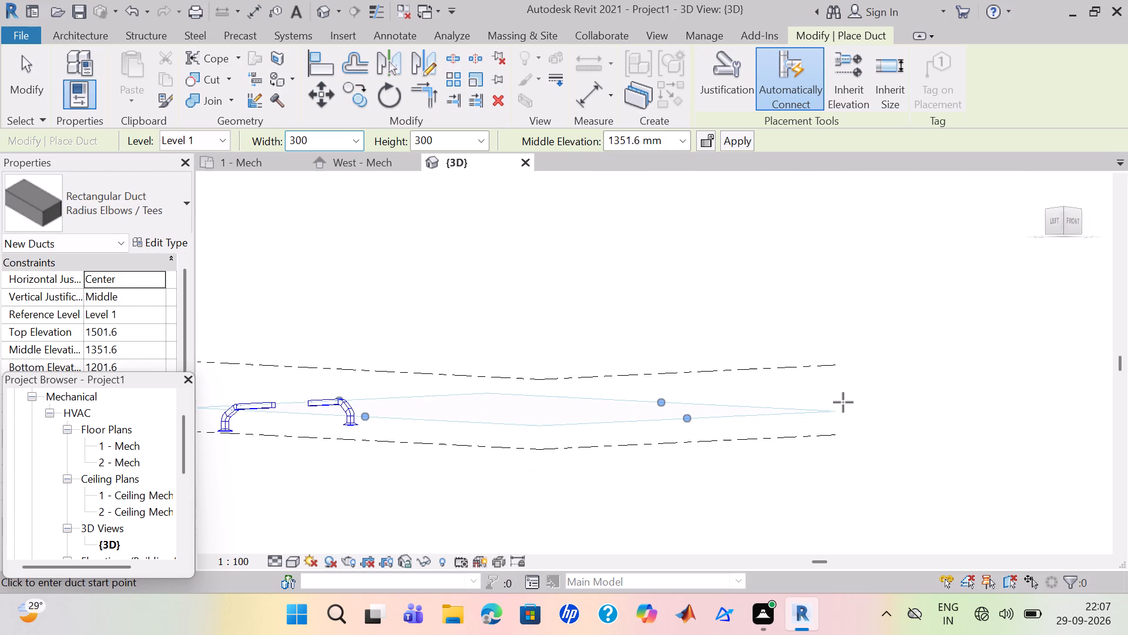
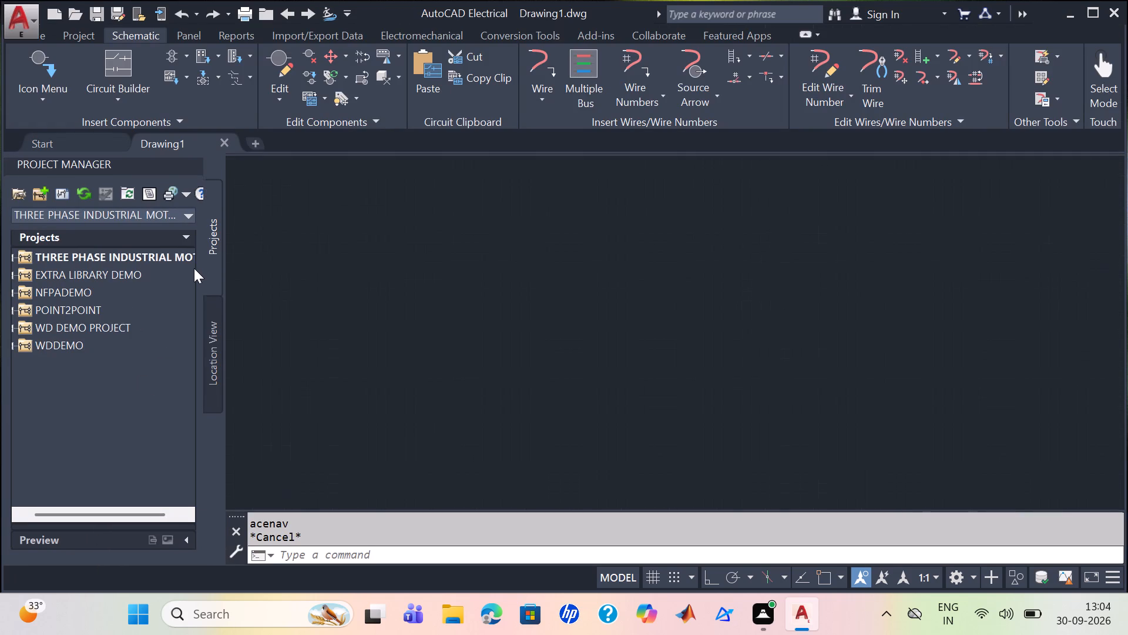
Expand the THREE PHASE INDUSTRIAL MOTOR project with its SCHEMATIC and PANEL subfolders, and select the POWER CIRCUIT.dwg drawing.
left_click(58, 261)
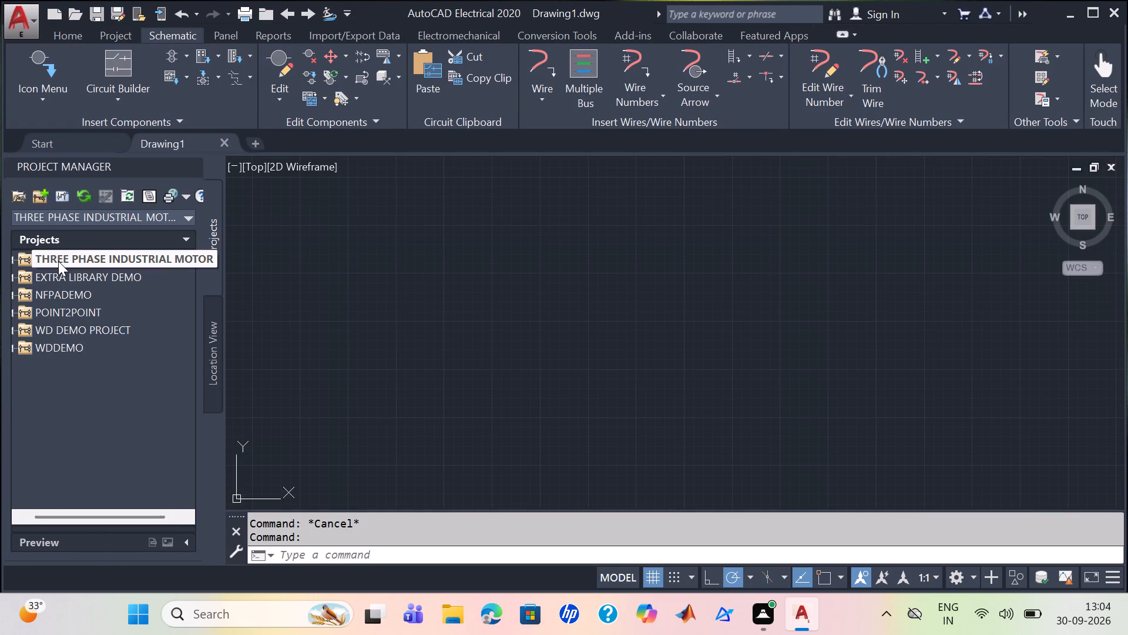
double_click(58, 261)
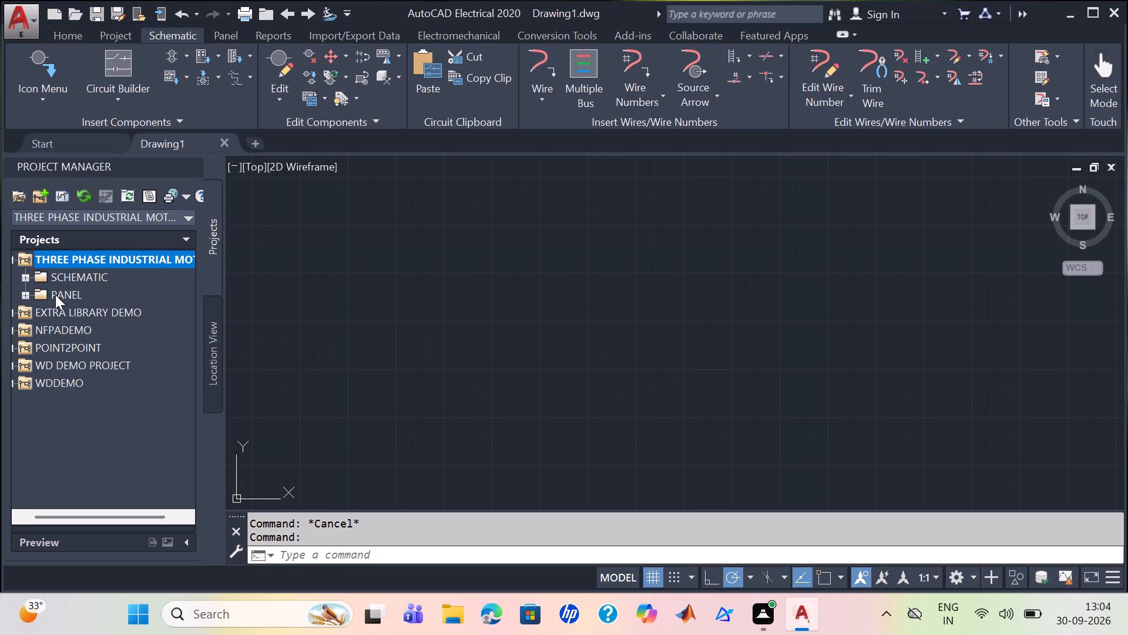
double_click(54, 297)
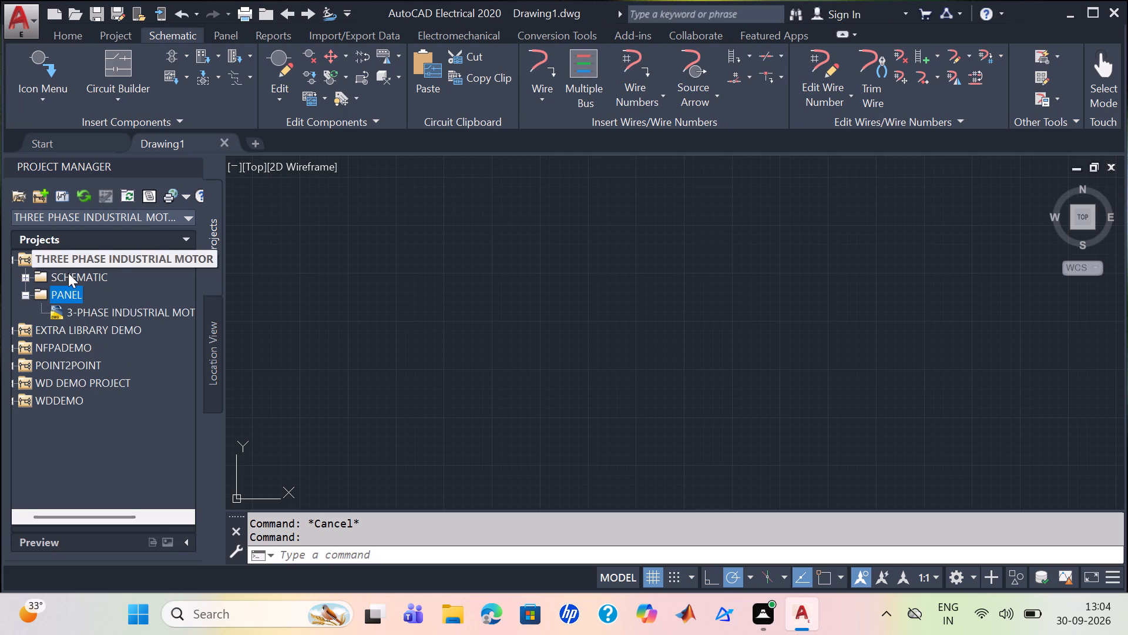
left_click(69, 272)
double_click(69, 272)
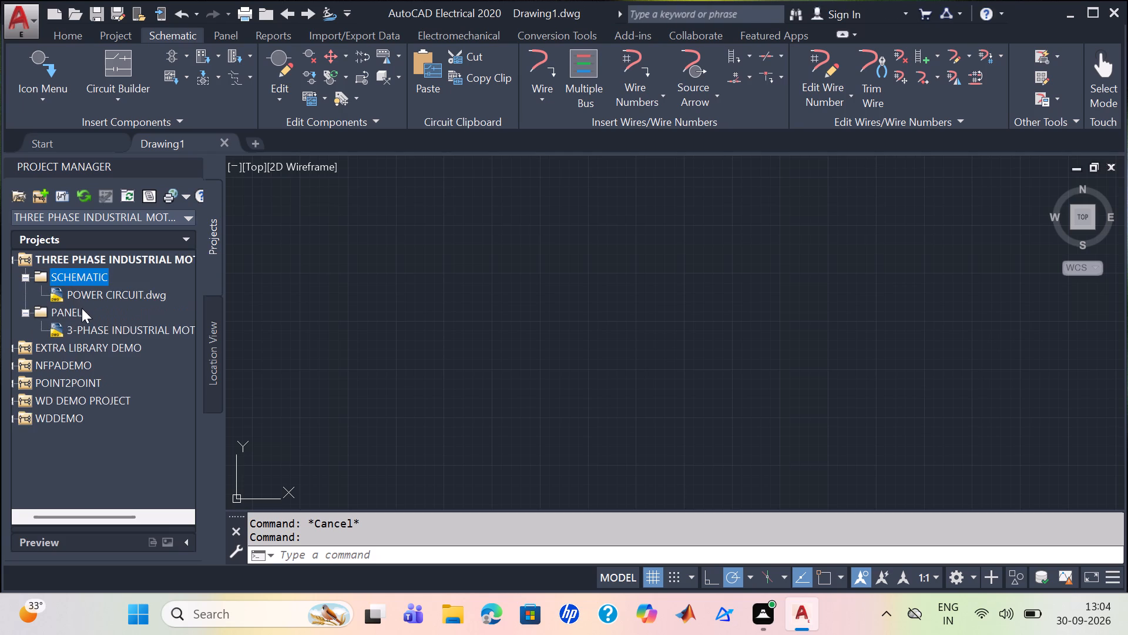
left_click(85, 333)
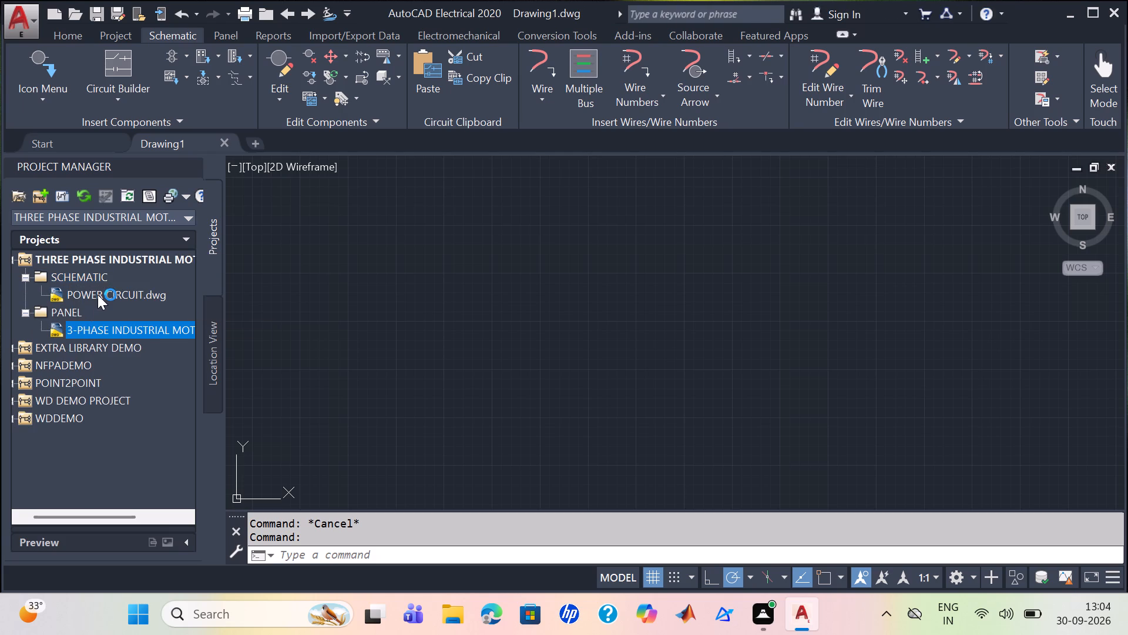
left_click(98, 294)
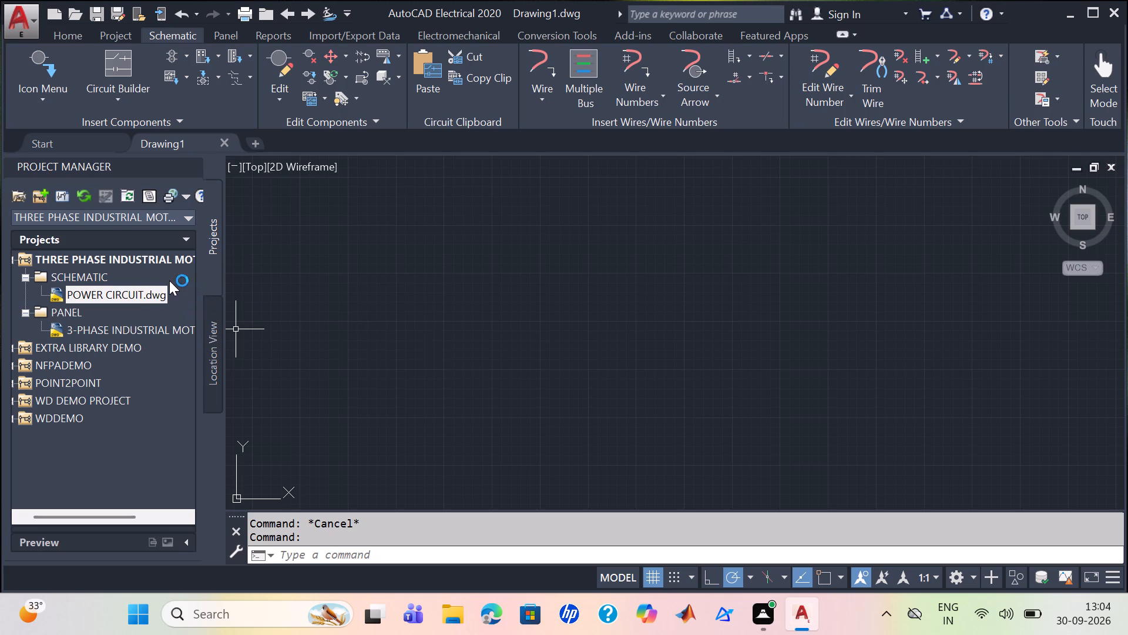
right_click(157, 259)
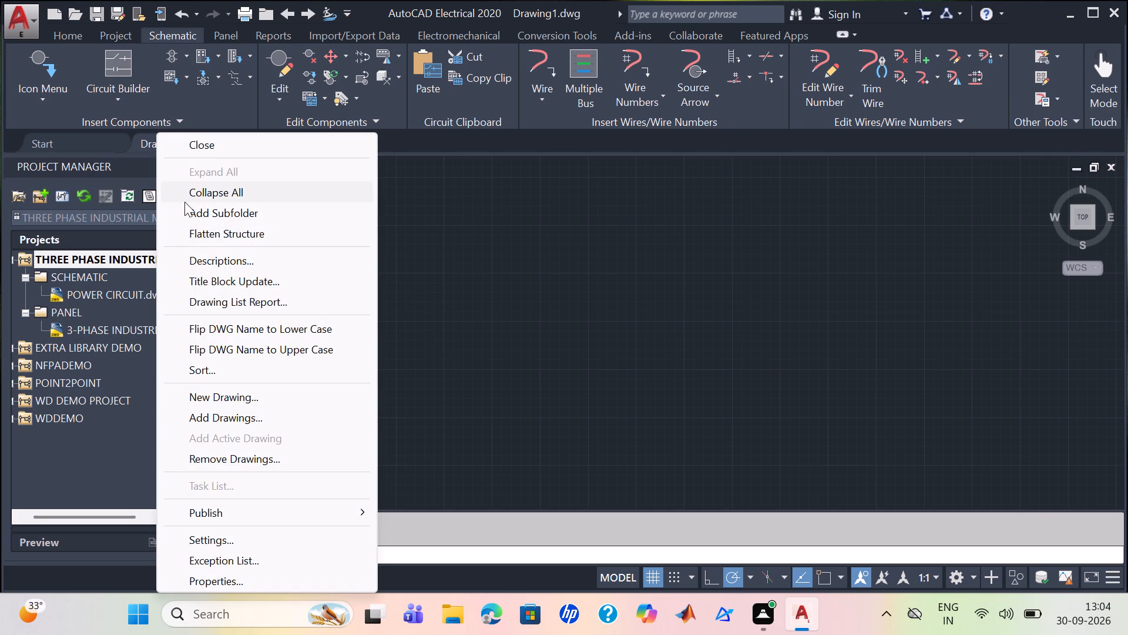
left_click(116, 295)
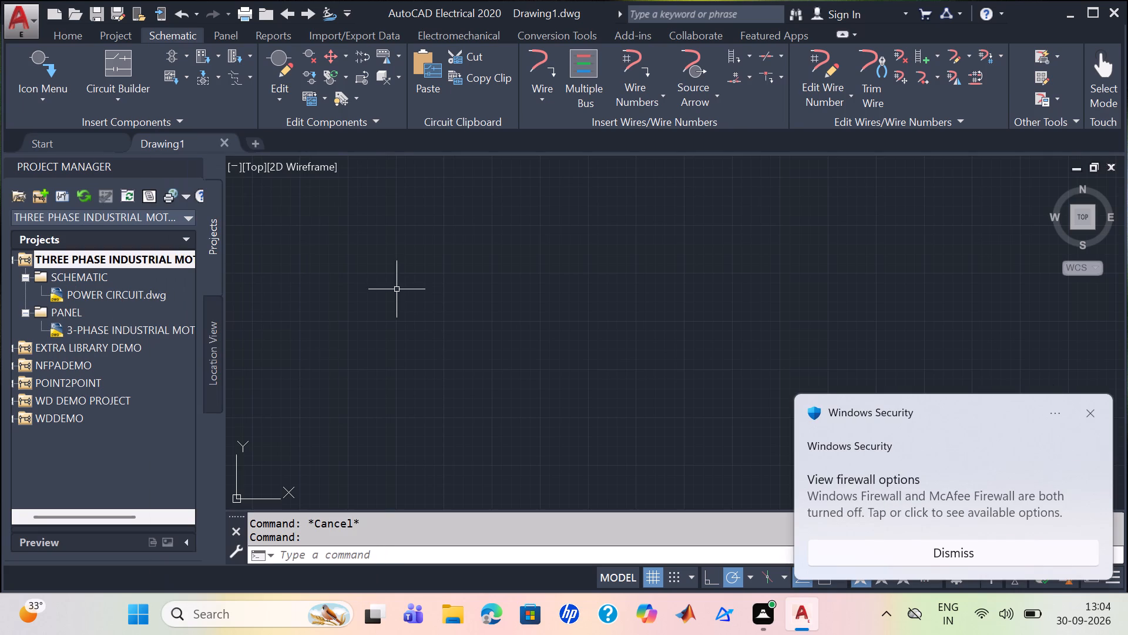
Dismiss the Windows Security firewall notification.
left_click(1092, 410)
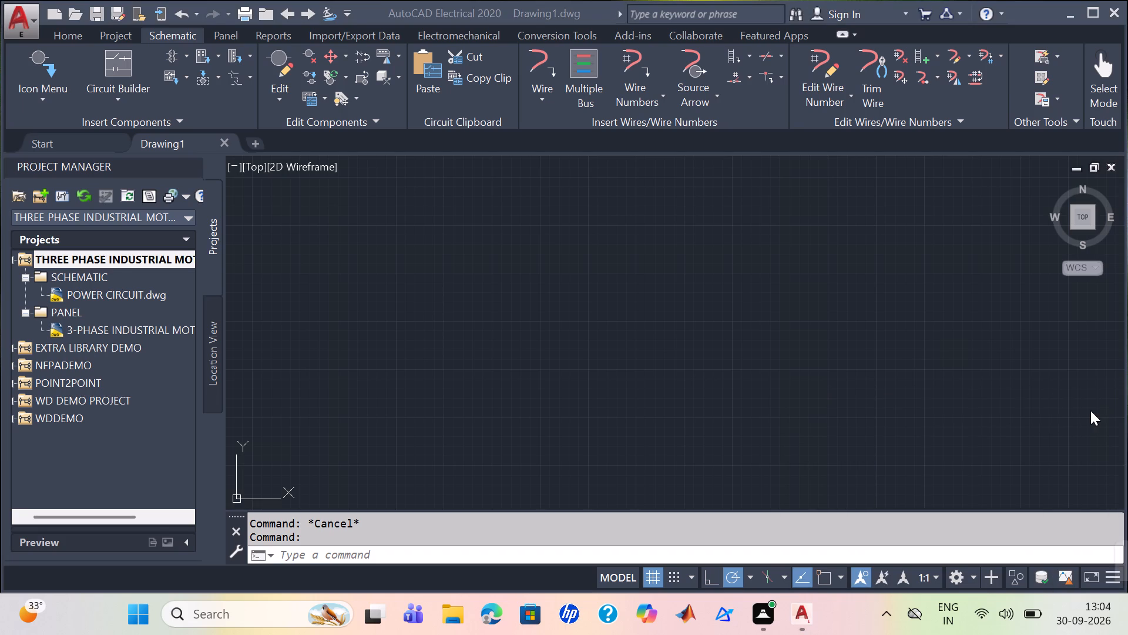
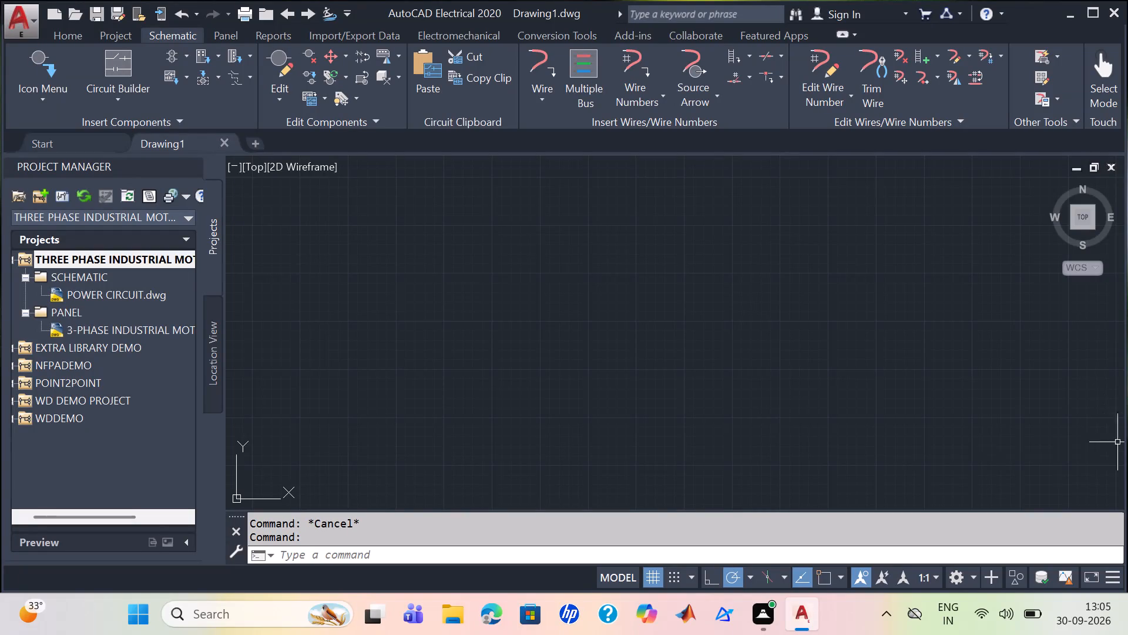
Open the POWER CIRCUIT.dwg drawing from the SCHEMATIC folder of the THREE PHASE INDUSTRIAL MOTOR project.
left_click(115, 294)
right_click(115, 294)
left_click(150, 309)
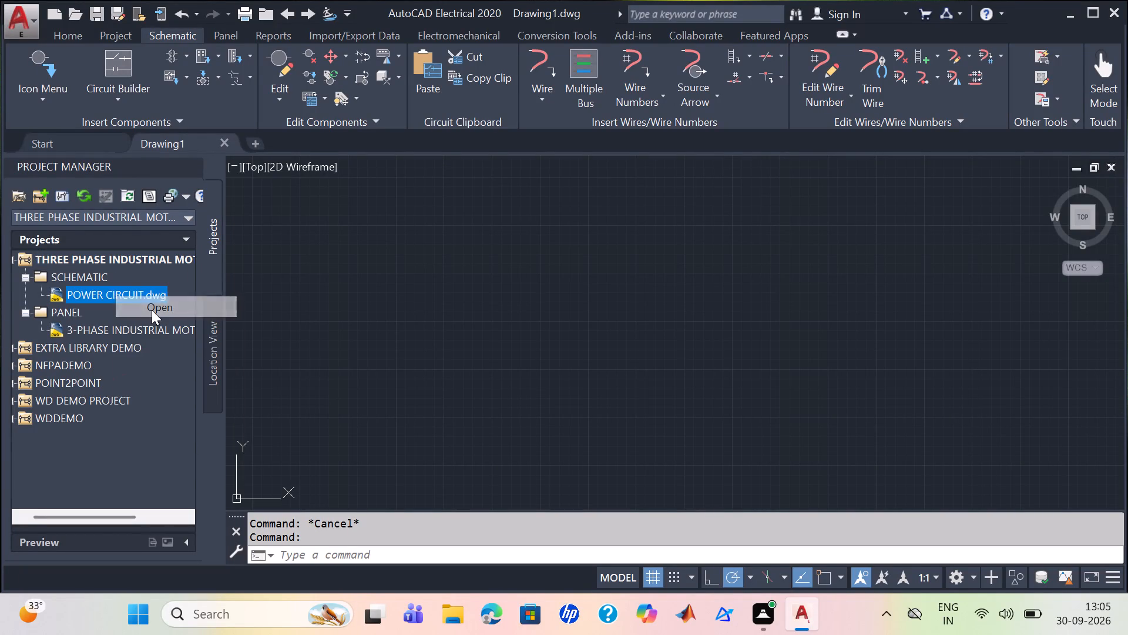
Examine the power circuit's three-phase supply bus and its vertical branches, including the isolator, terminals and machine motor.
scroll(670, 410, "up", 1)
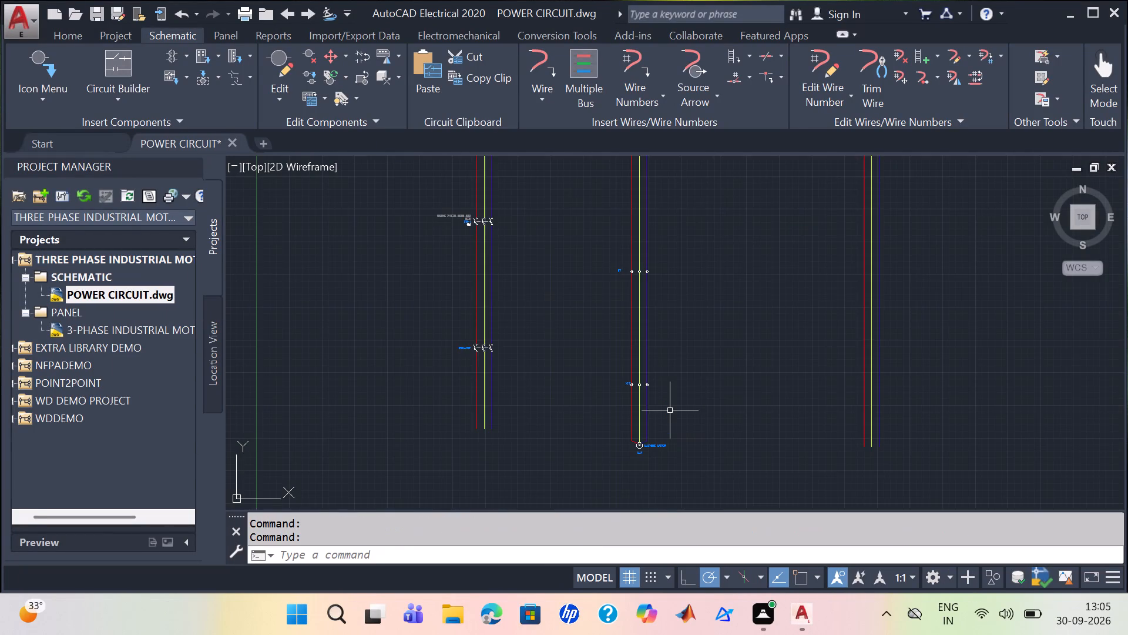
scroll(666, 410, "down", 1)
scroll(656, 400, "up", 3)
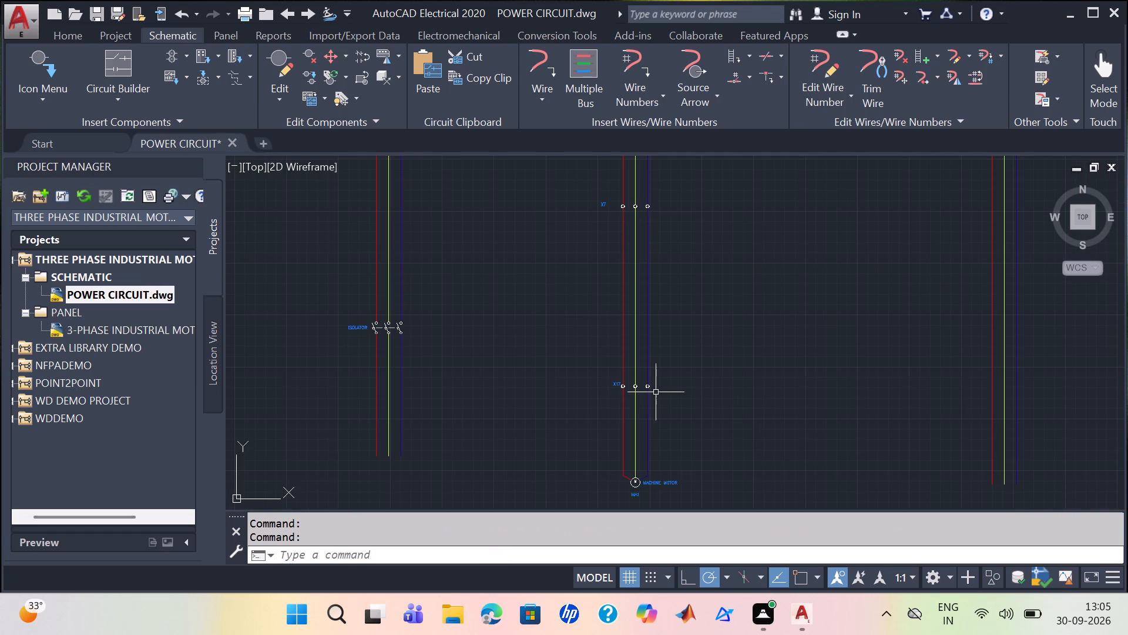
middle_click(662, 371)
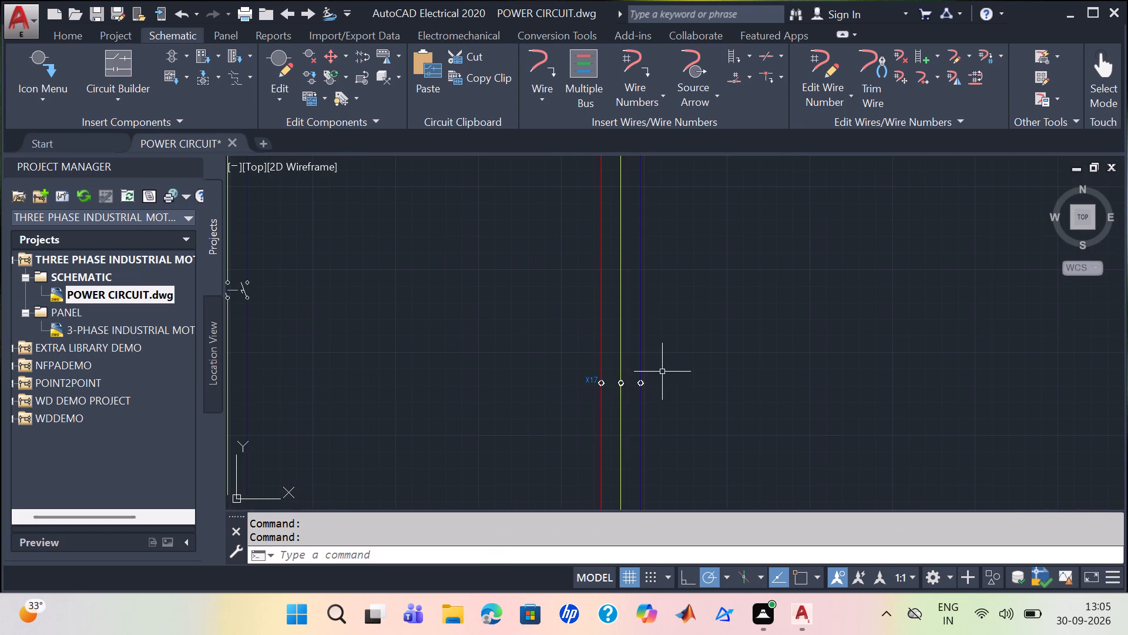
middle_click_drag(663, 372, 736, 453)
scroll(745, 372, "down", 2)
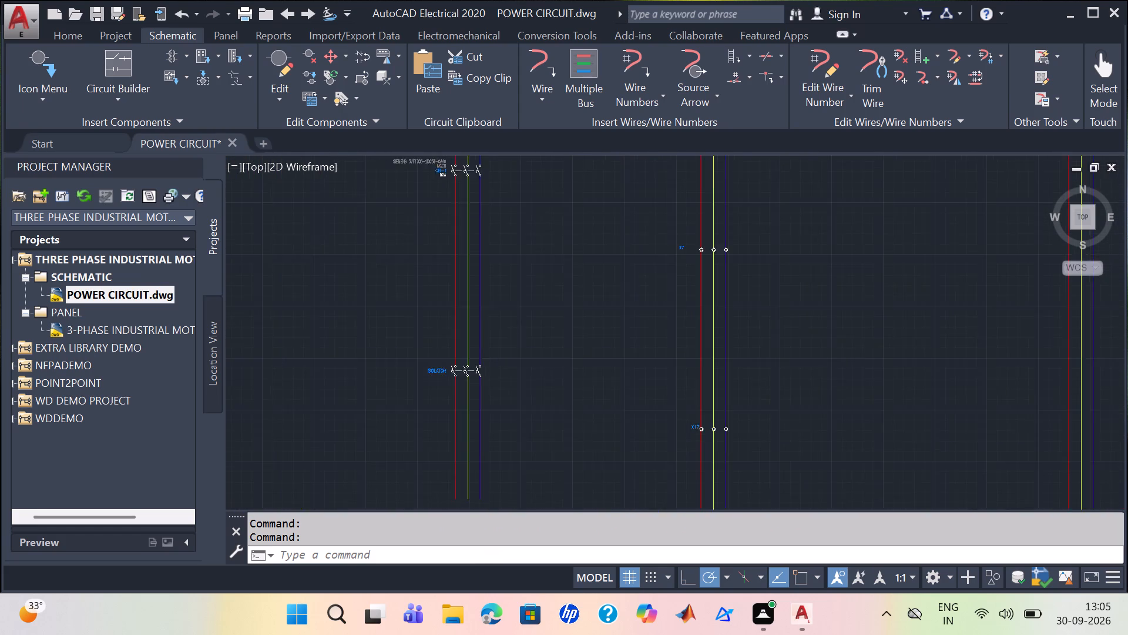
scroll(777, 314, "up", 1)
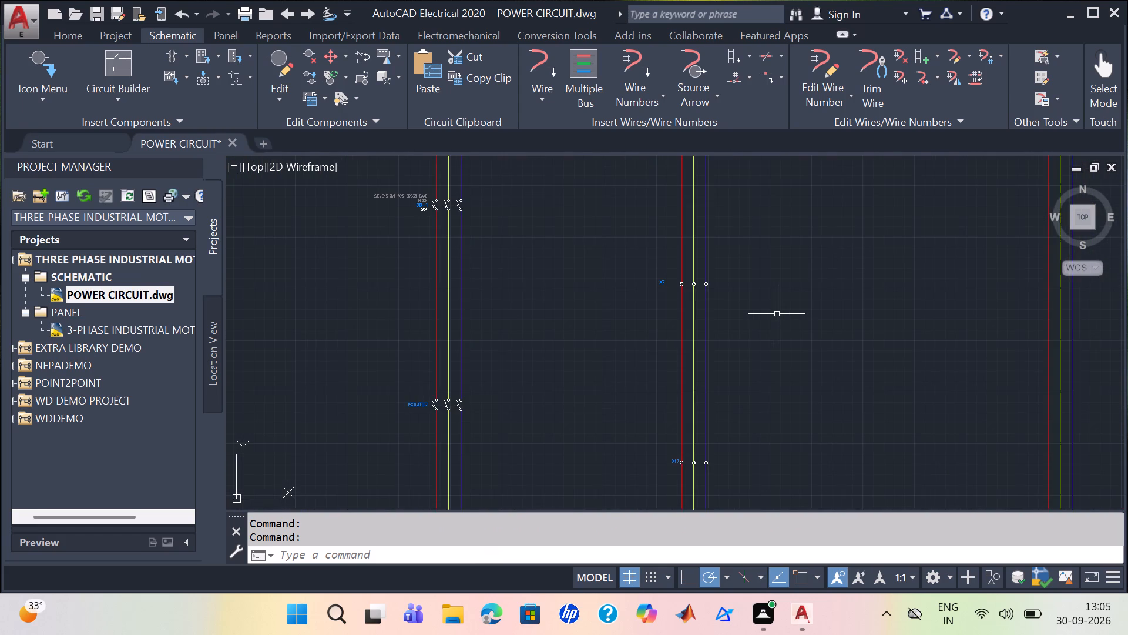
scroll(777, 314, "down", 1)
middle_click(777, 306)
scroll(777, 306, "down", 3)
scroll(773, 305, "up", 2)
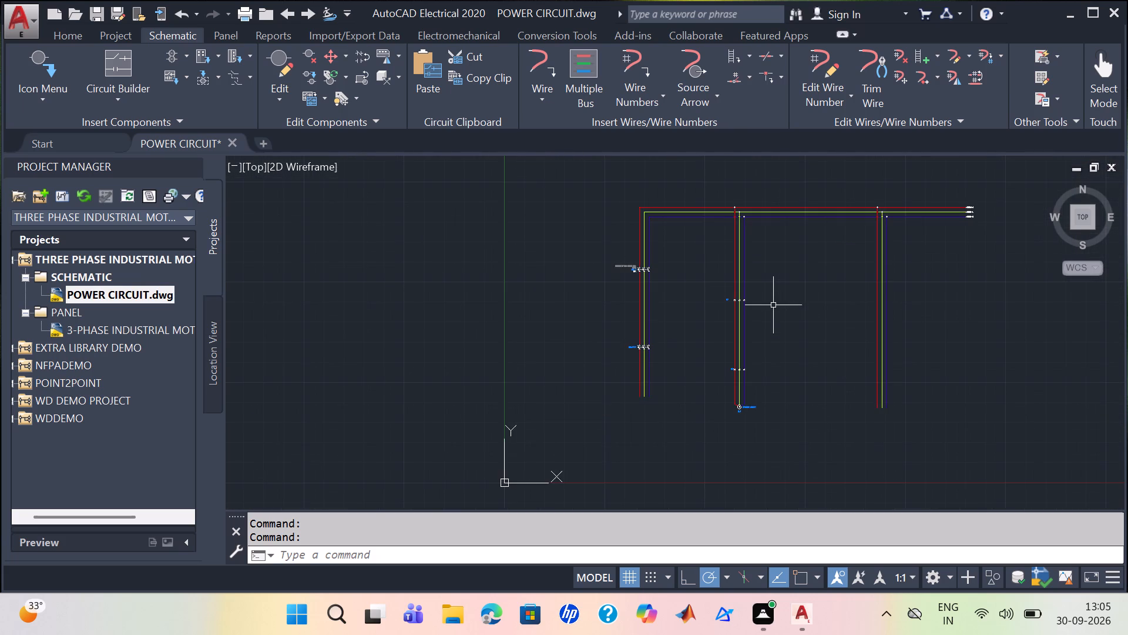
scroll(773, 305, "up", 1)
middle_click_drag(773, 305, 597, 327)
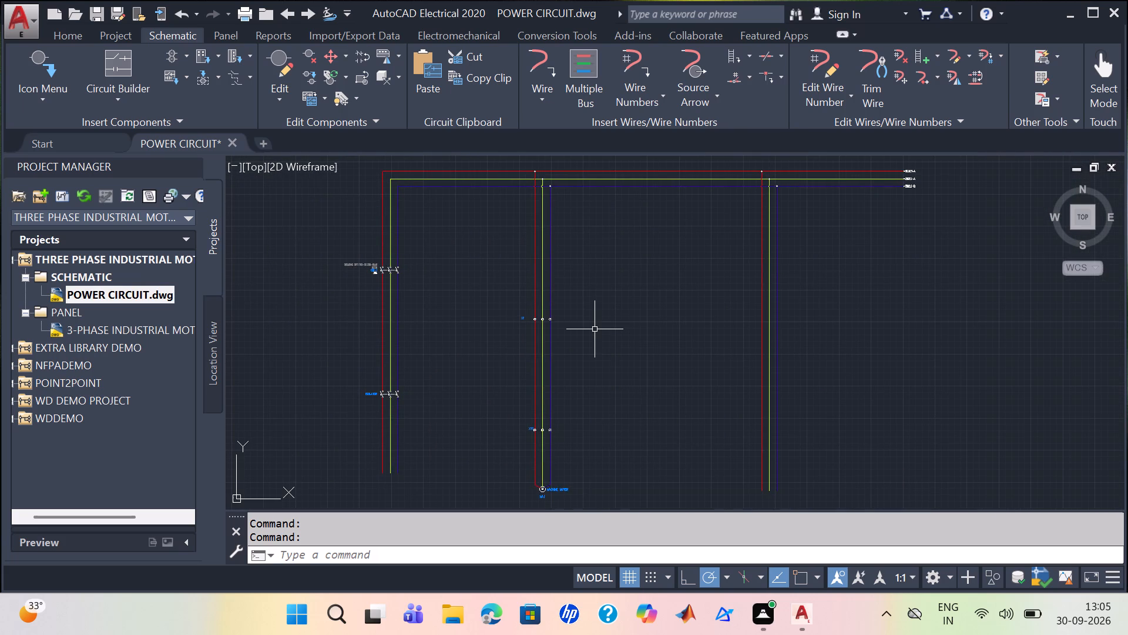
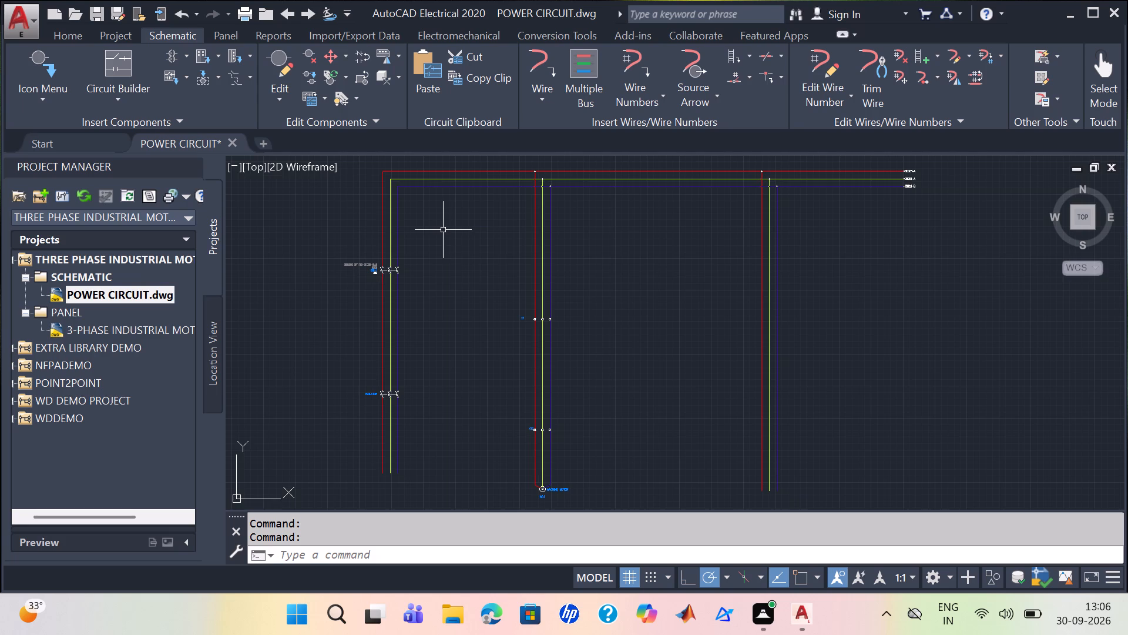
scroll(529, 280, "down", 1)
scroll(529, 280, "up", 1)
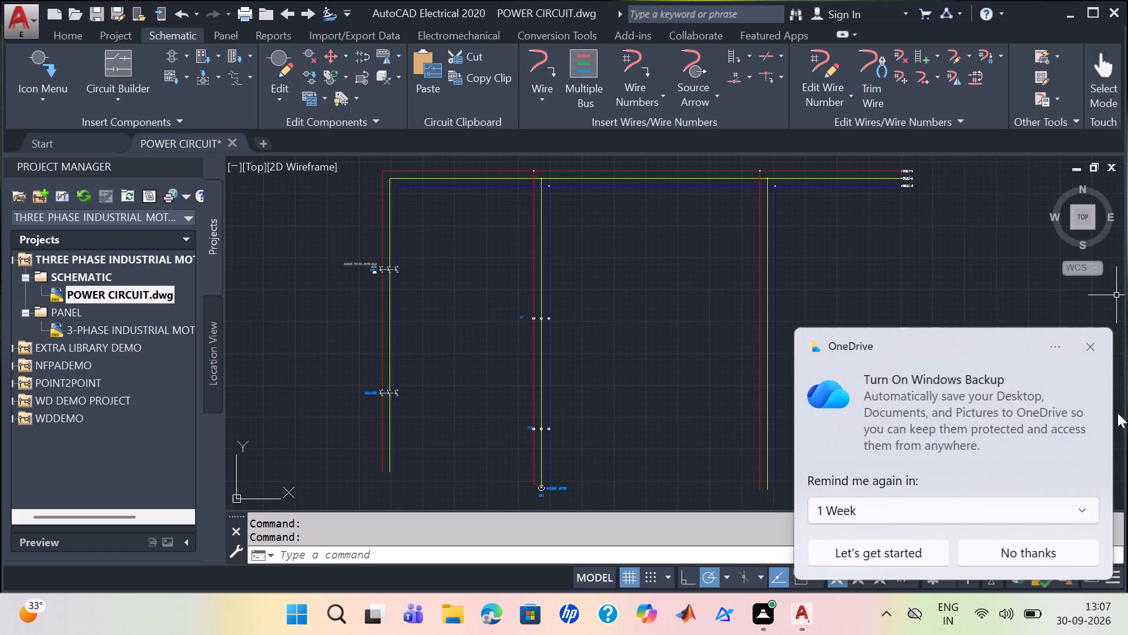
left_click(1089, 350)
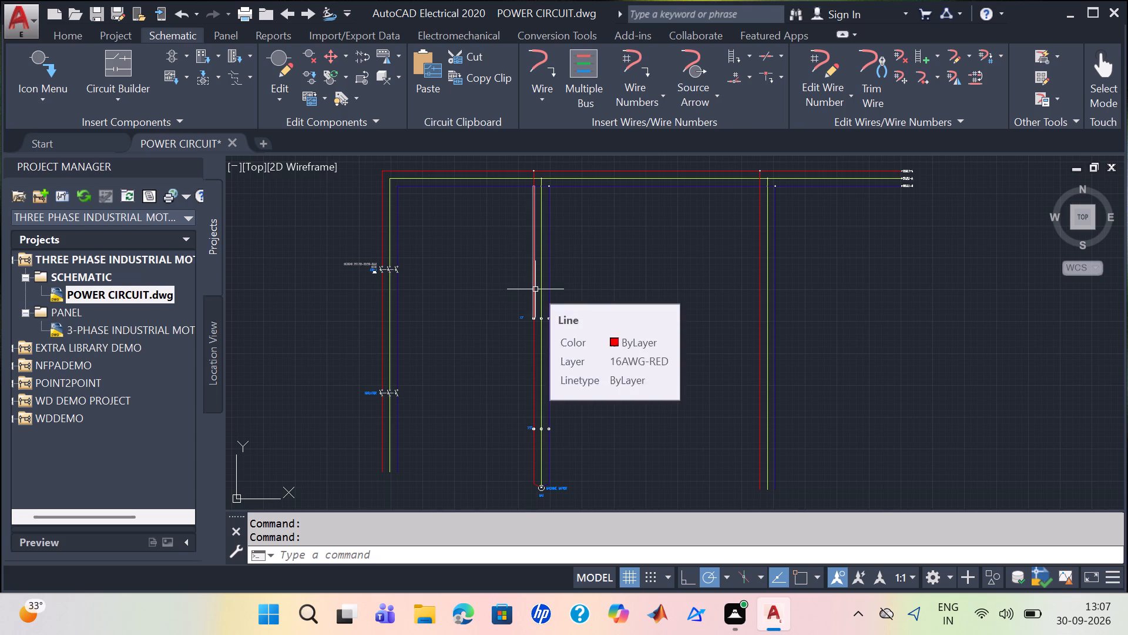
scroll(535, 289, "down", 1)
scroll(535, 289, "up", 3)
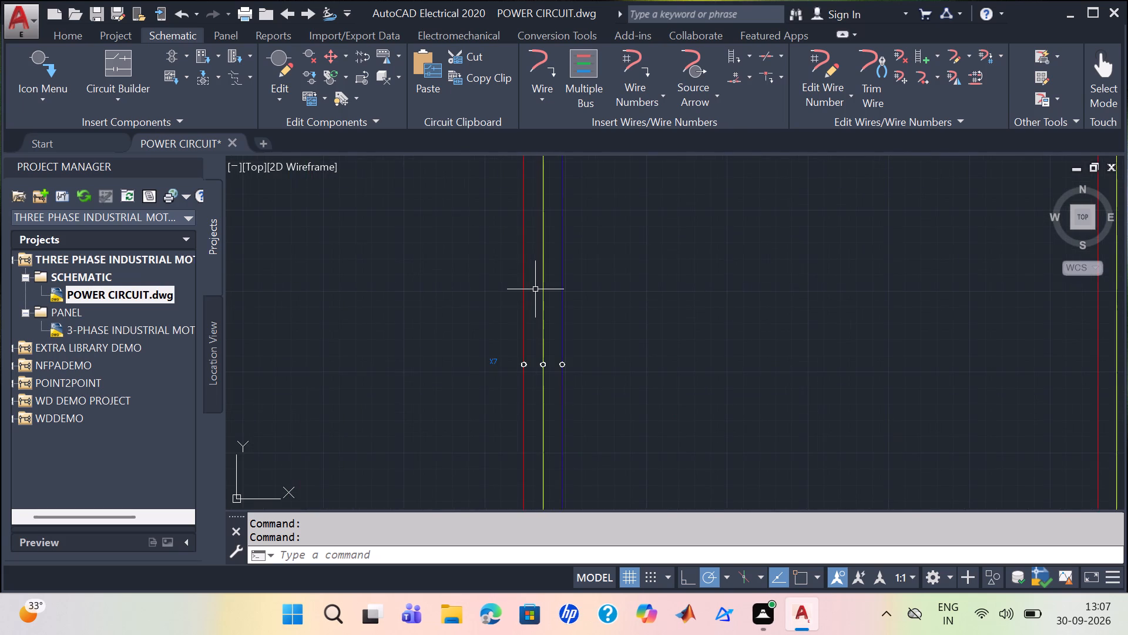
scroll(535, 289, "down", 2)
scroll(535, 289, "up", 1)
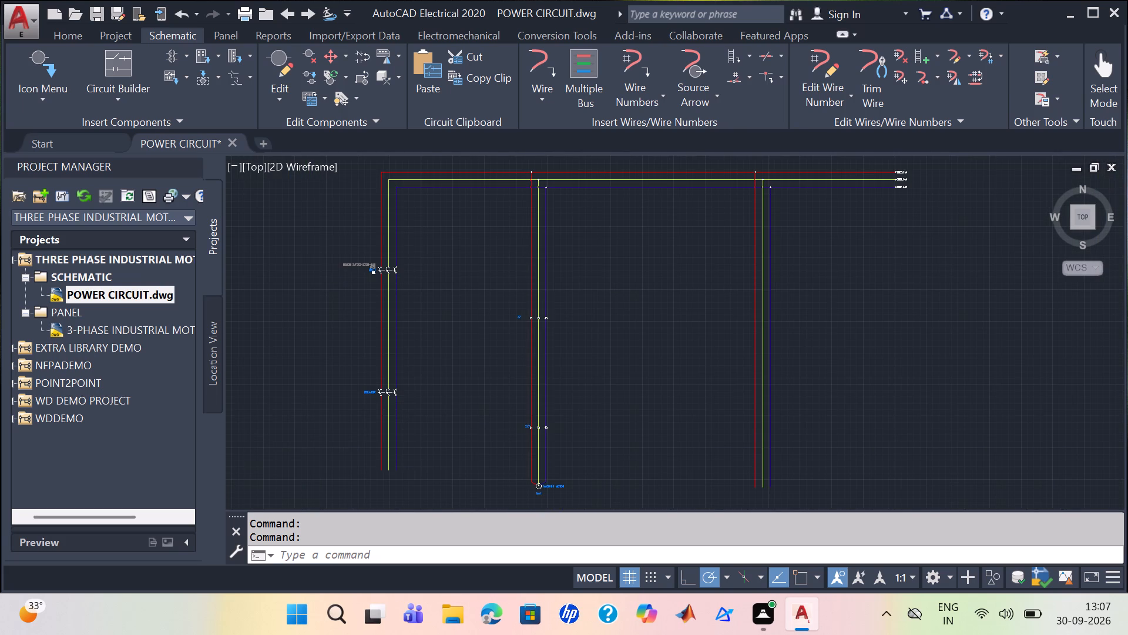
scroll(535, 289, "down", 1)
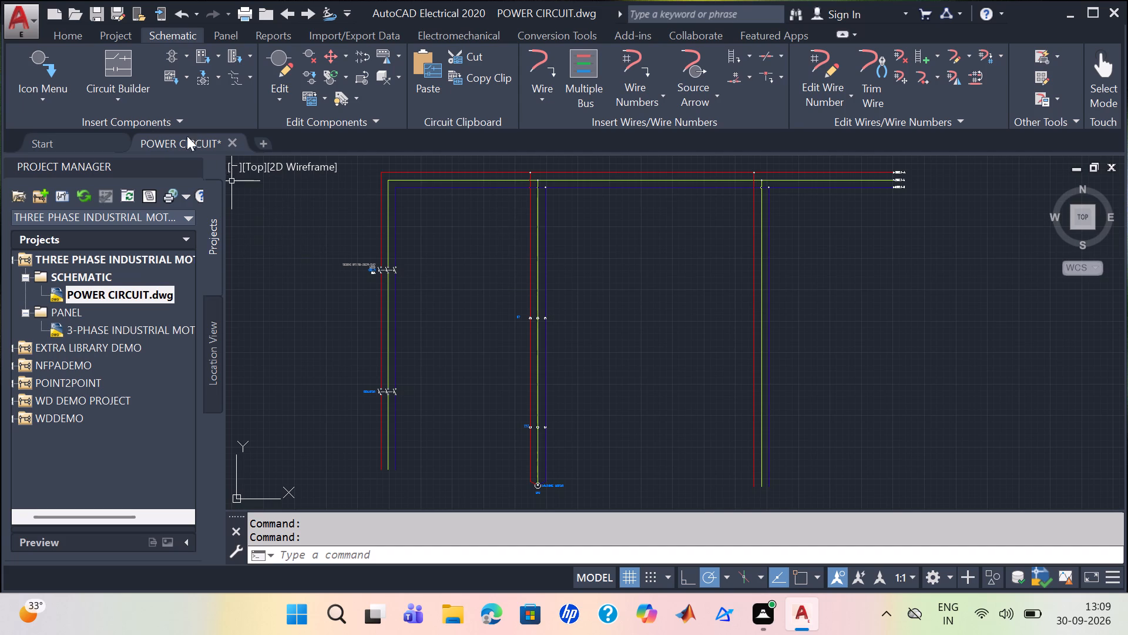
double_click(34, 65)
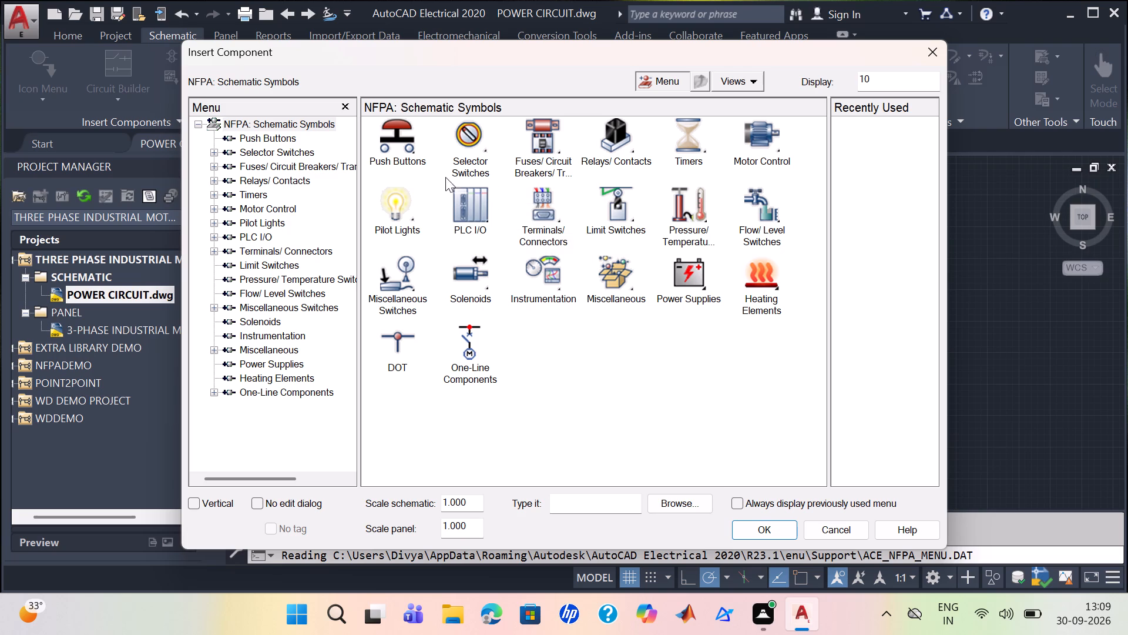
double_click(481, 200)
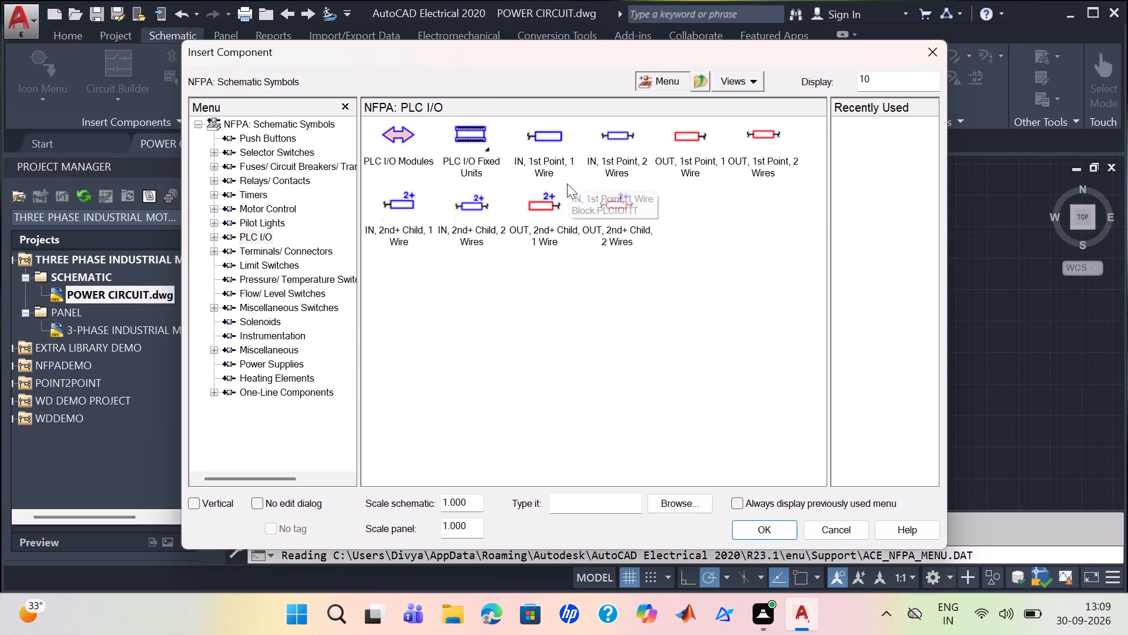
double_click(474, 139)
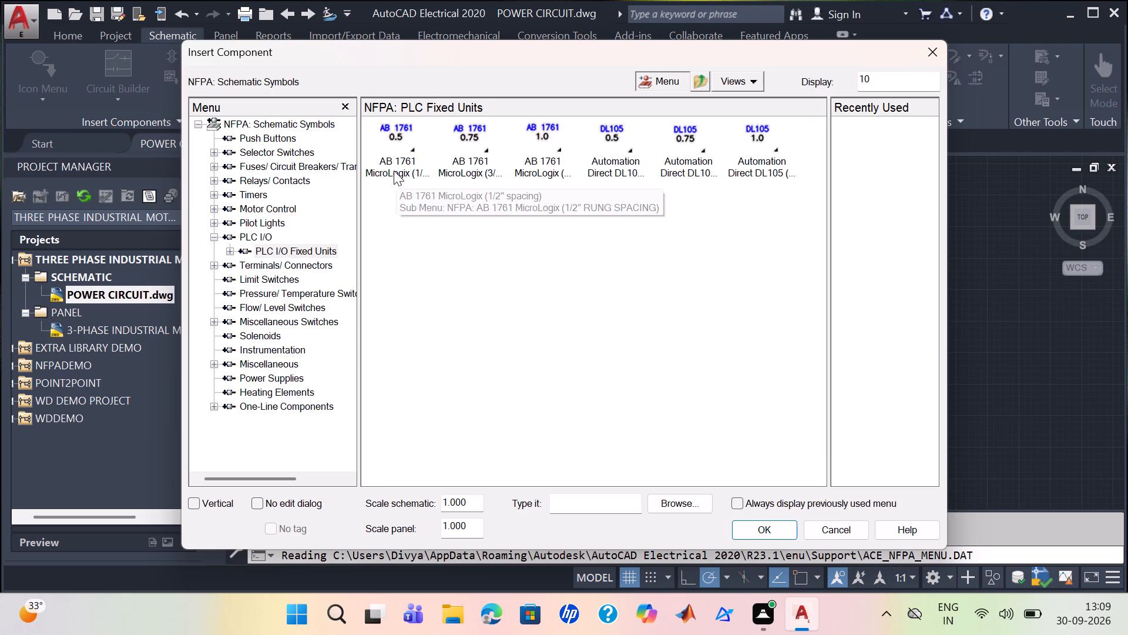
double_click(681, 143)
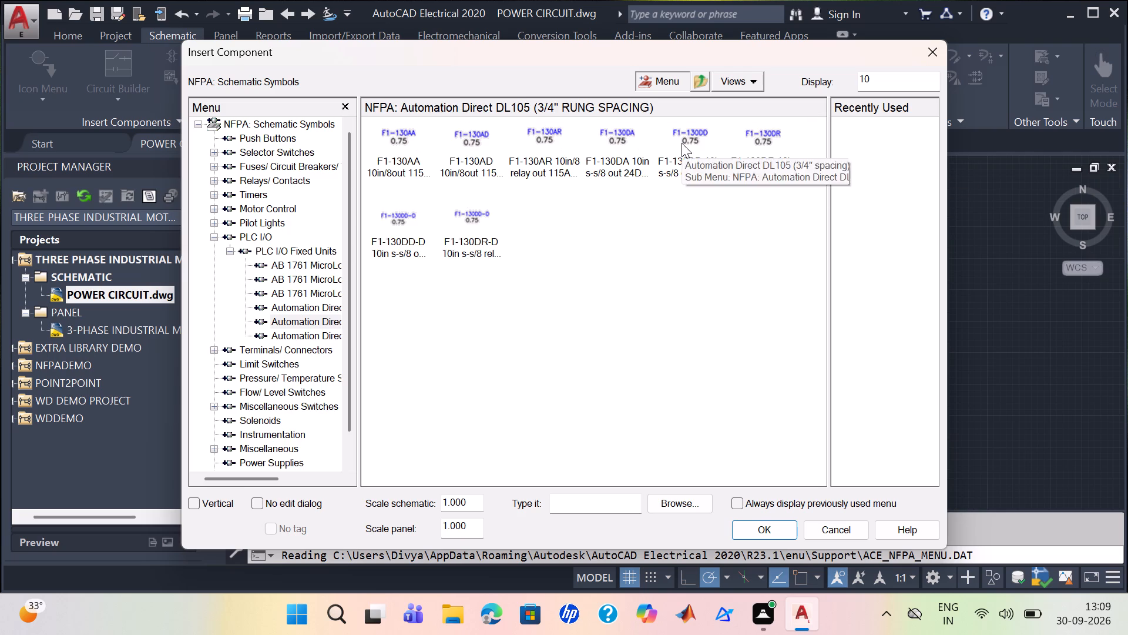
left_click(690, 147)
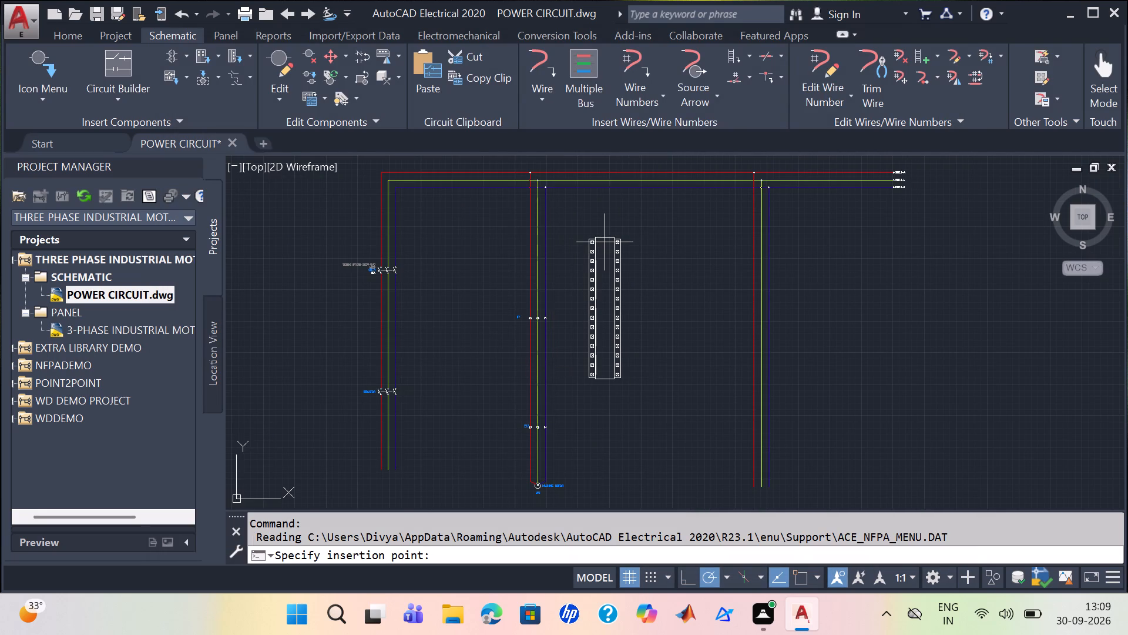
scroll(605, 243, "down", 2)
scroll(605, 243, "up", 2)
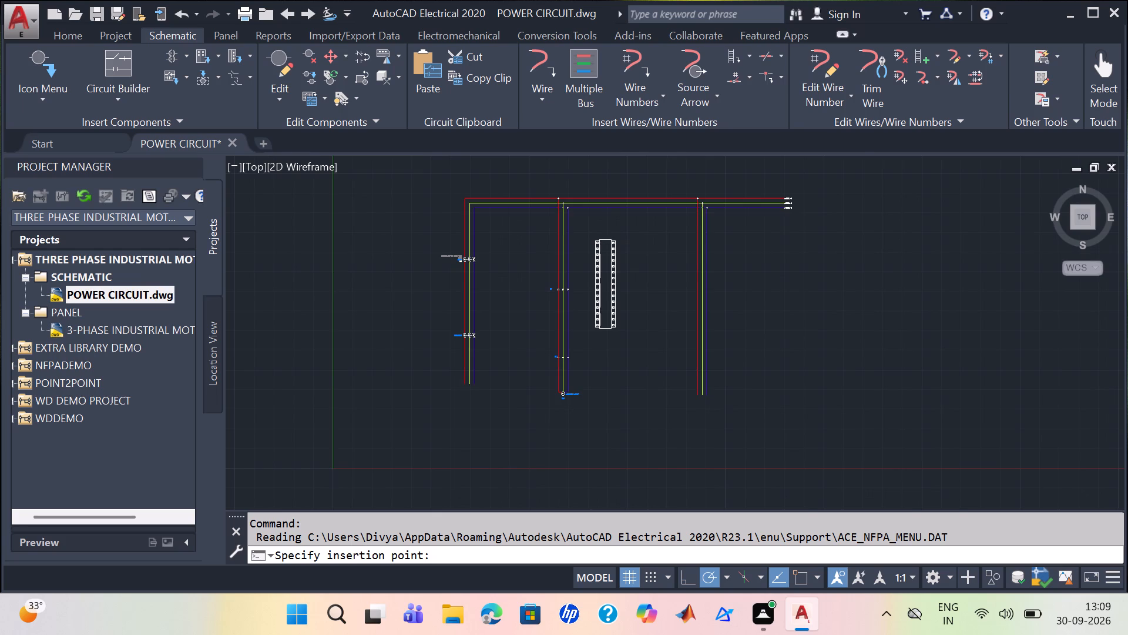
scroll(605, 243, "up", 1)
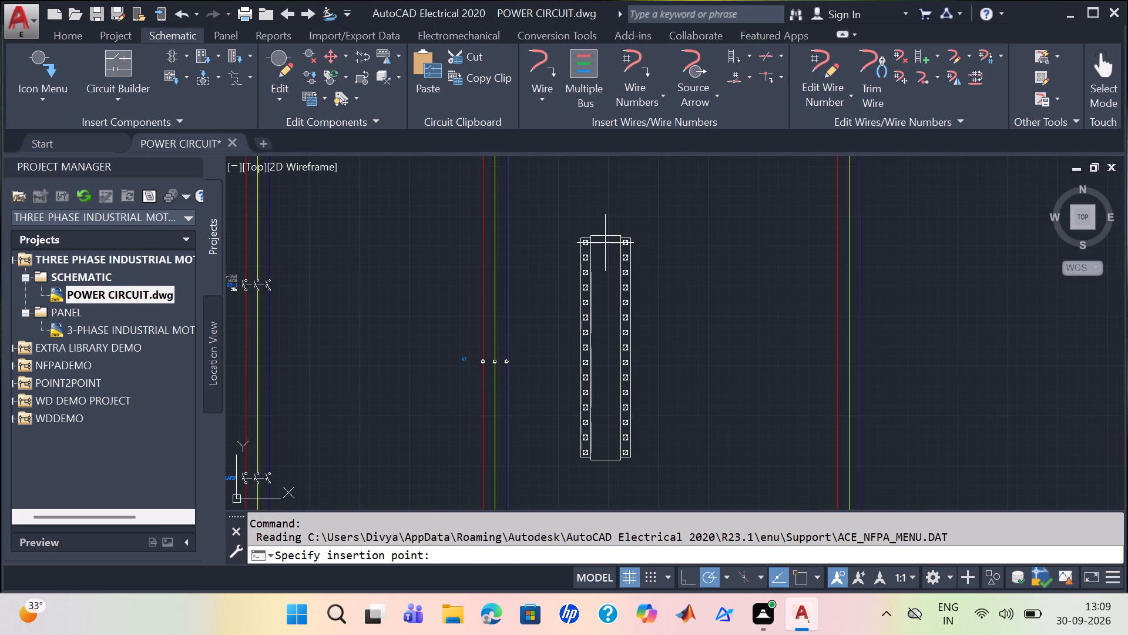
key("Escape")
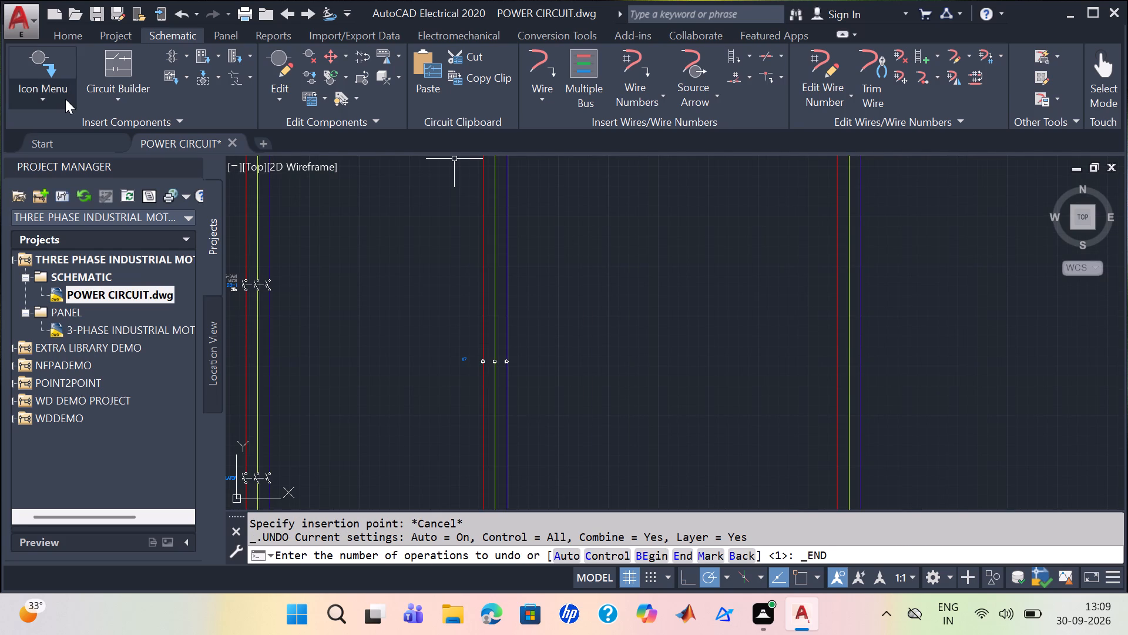
Browse the NFPA schematic symbol categories, including solenoids, flow/level switches, illuminated selector switches, circuit breakers/disconnects, latching relay coils and OFF-delay timers.
left_click(66, 66)
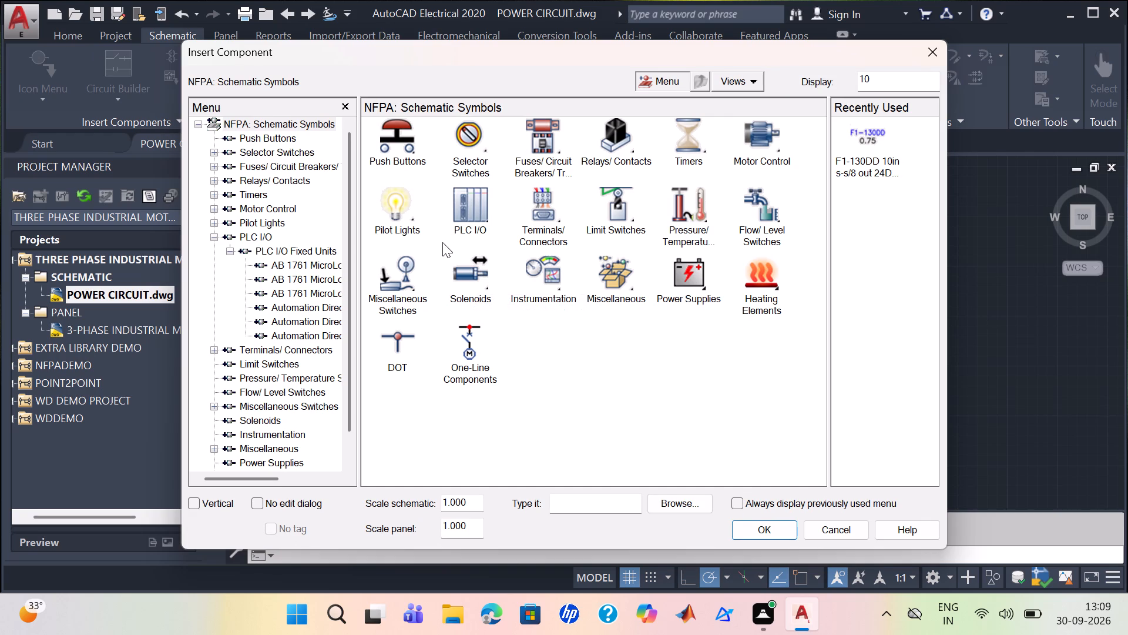
double_click(462, 269)
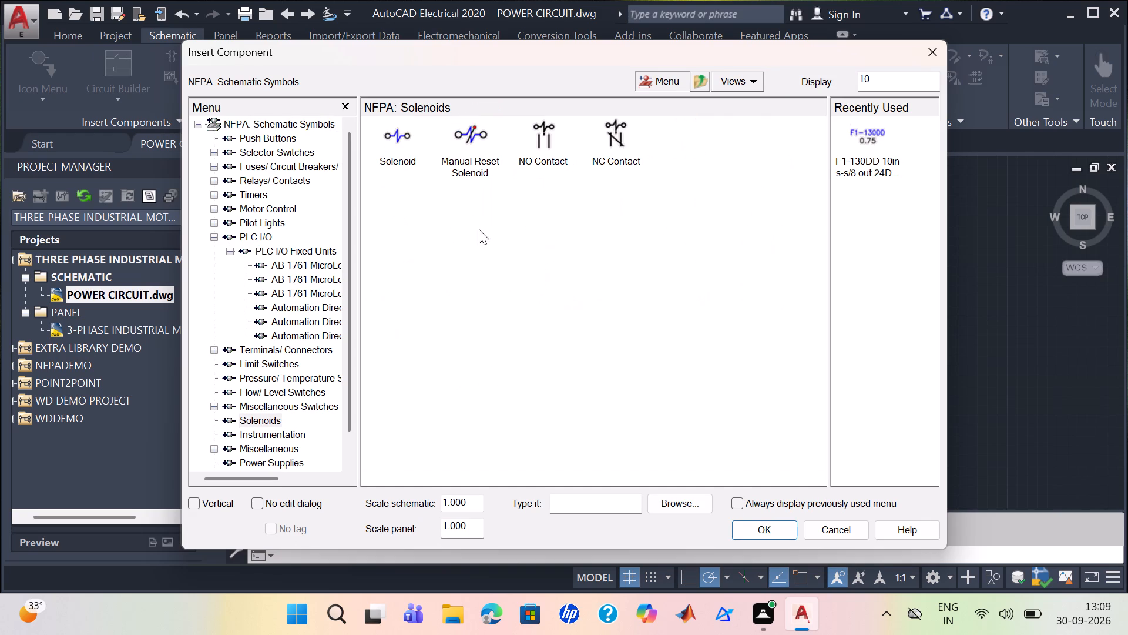
left_click(699, 79)
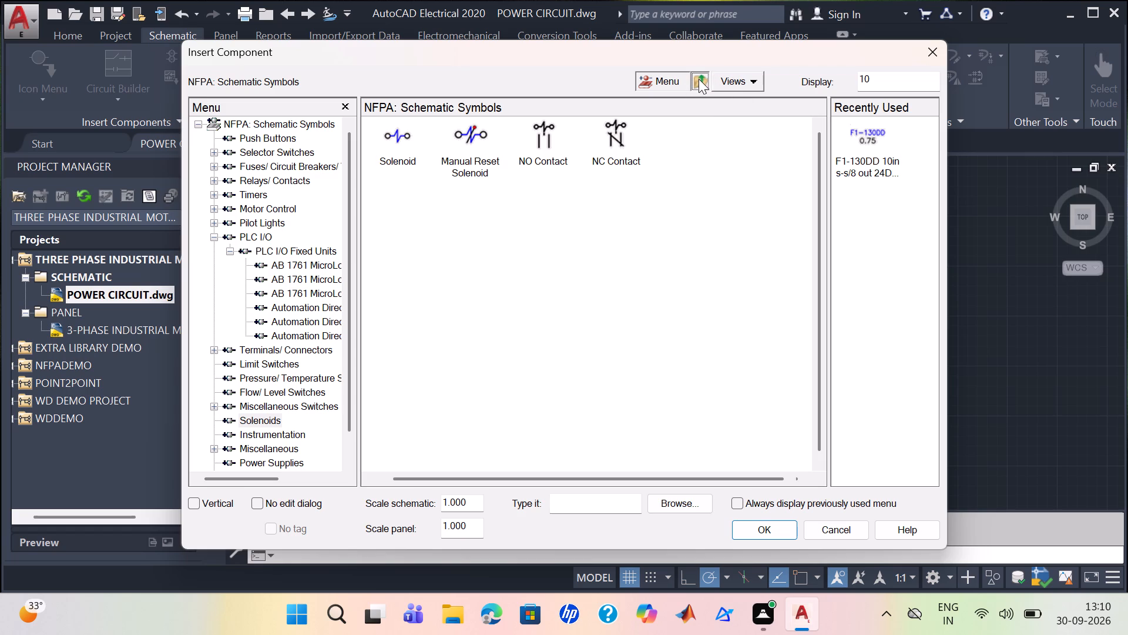
double_click(766, 207)
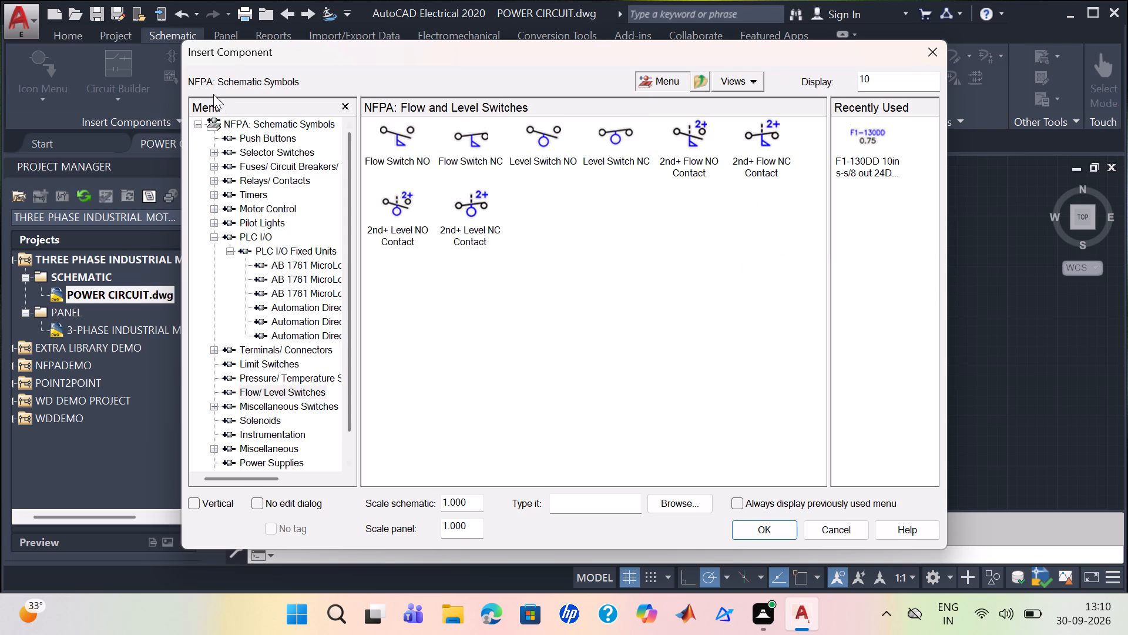
left_click(210, 153)
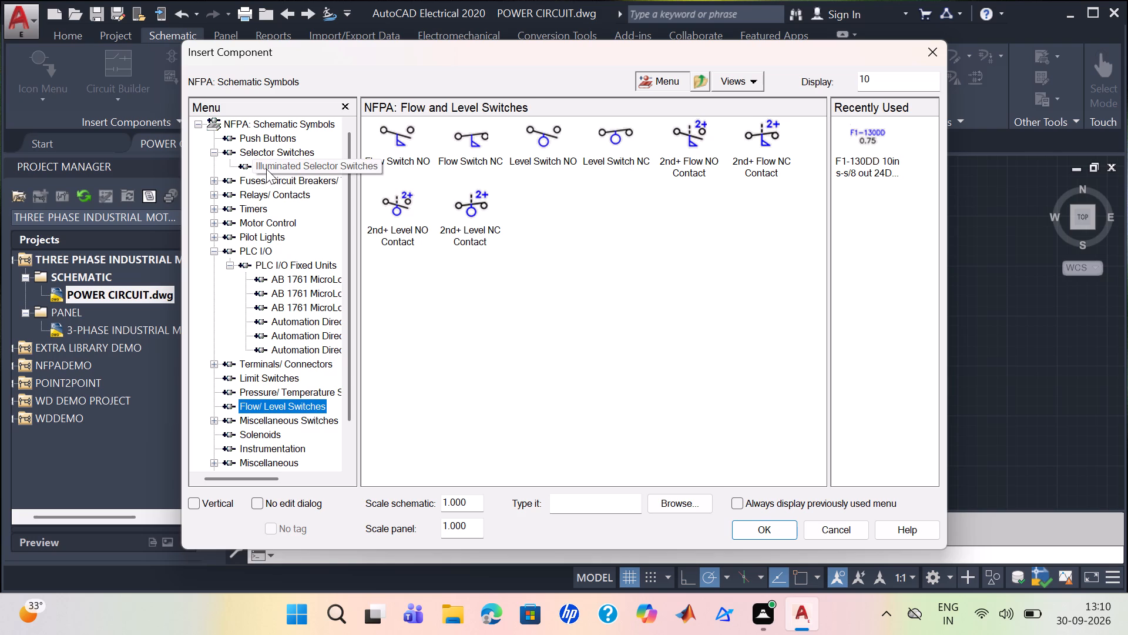
left_click(266, 169)
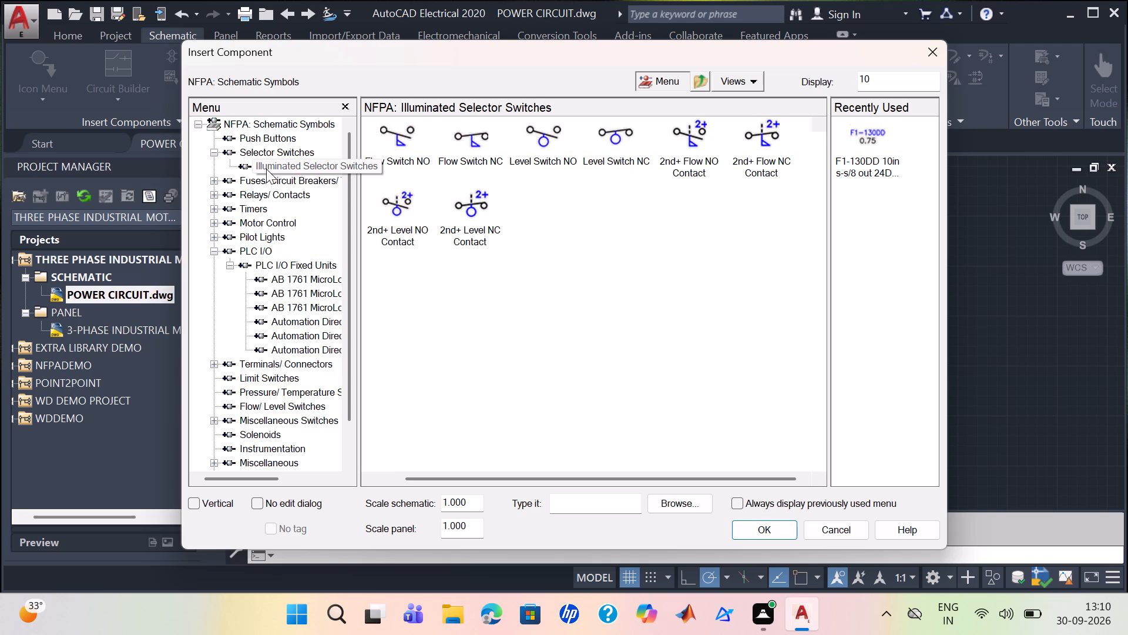
left_click(211, 180)
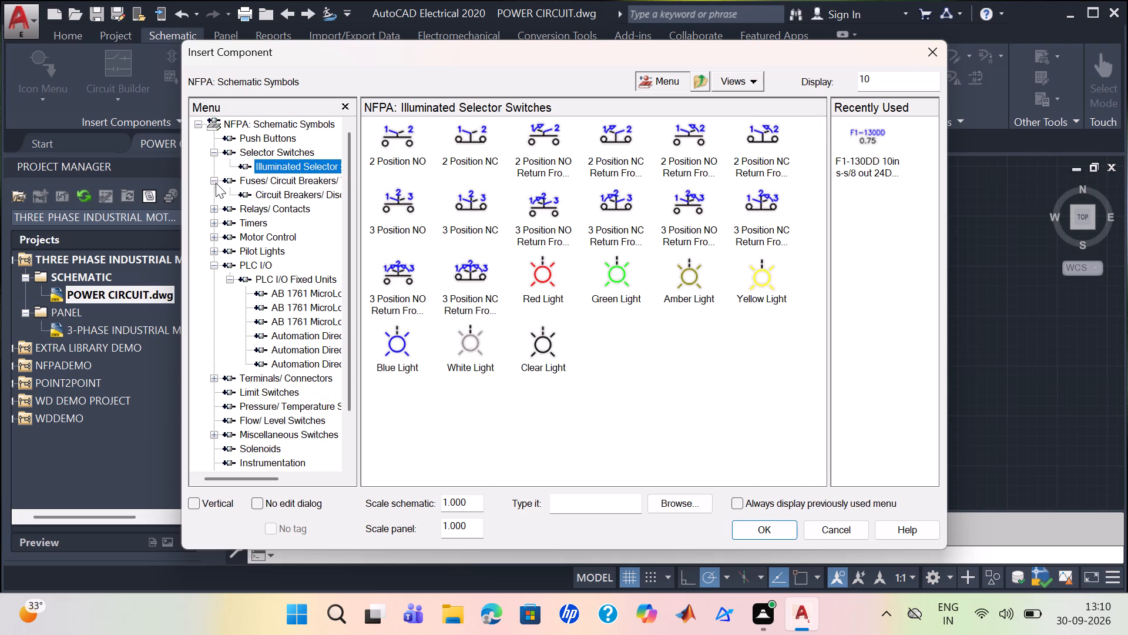
left_click(267, 190)
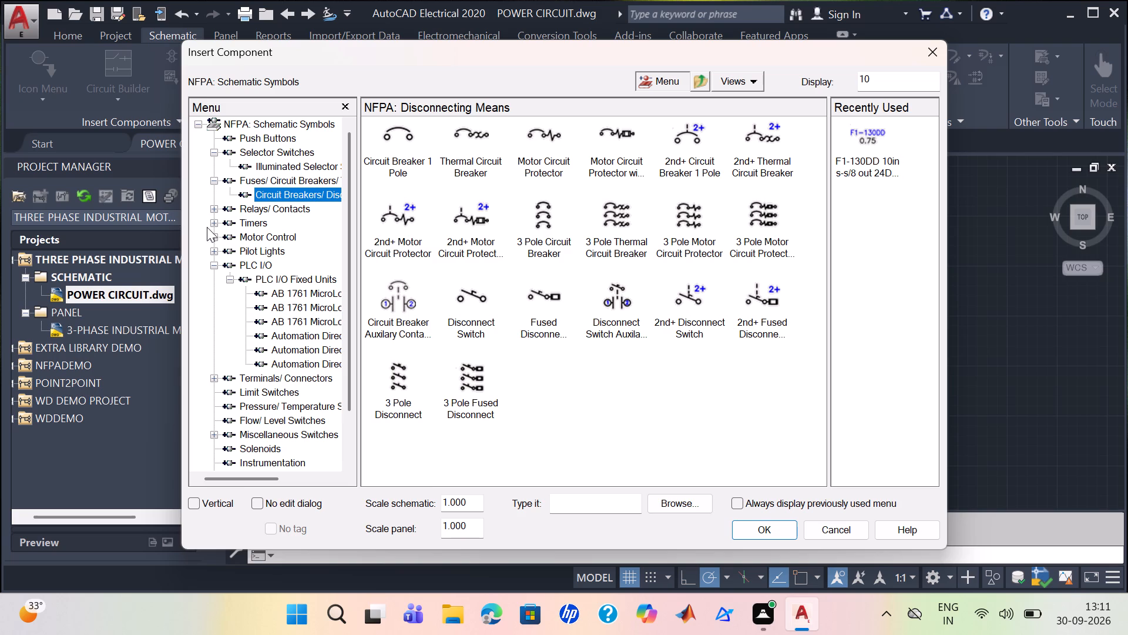
left_click(213, 210)
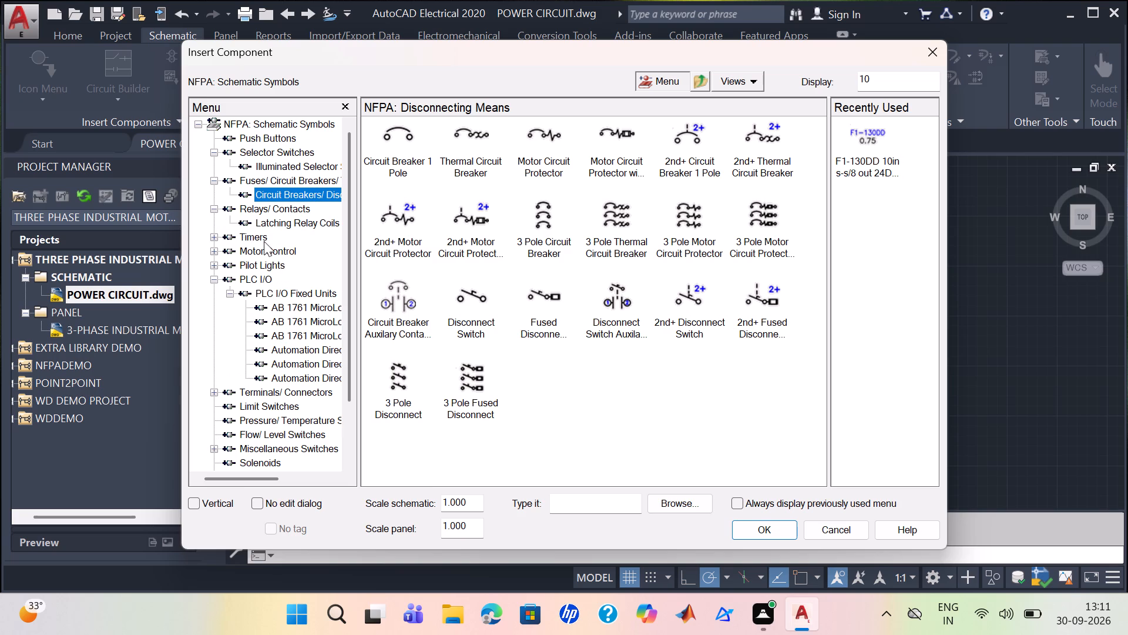
left_click(304, 223)
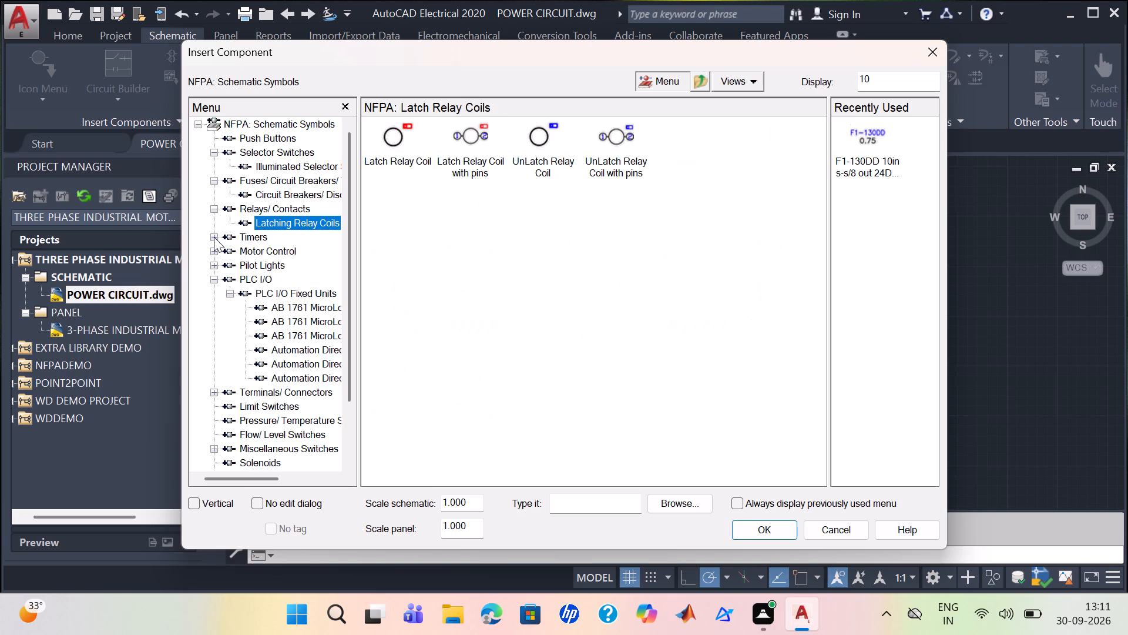
left_click(214, 237)
left_click(300, 252)
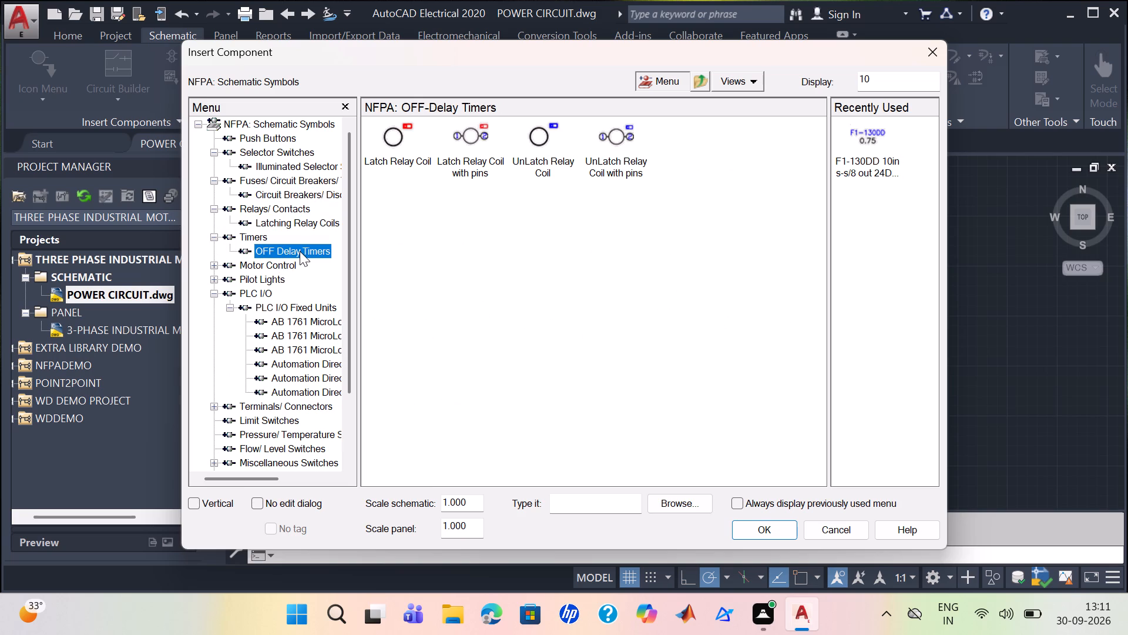
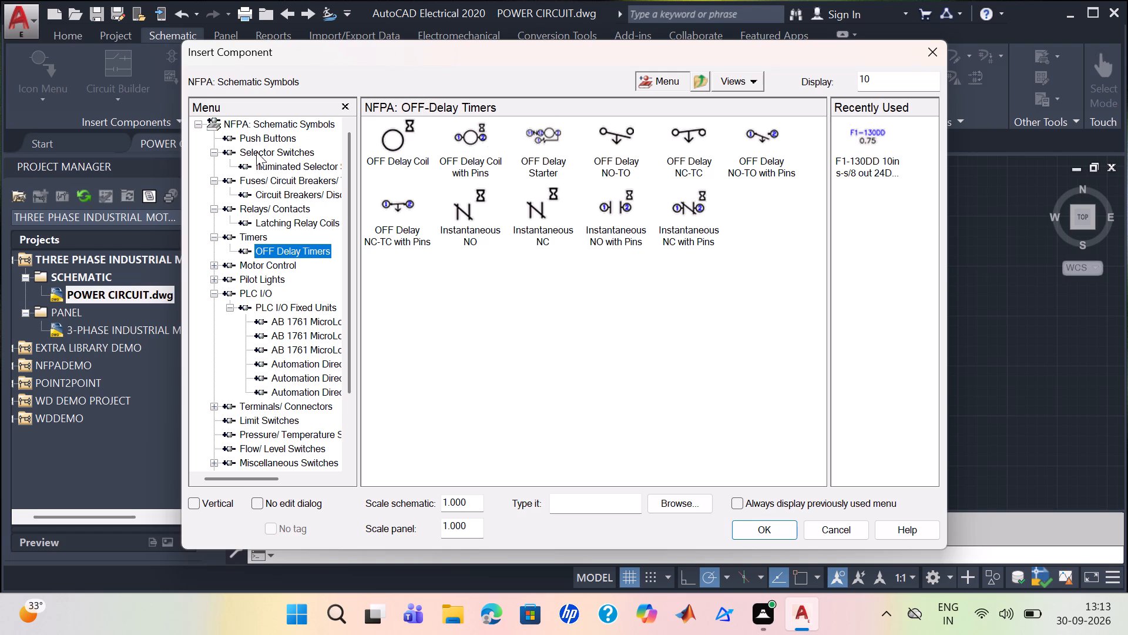
Browse the NFPA symbol library's motor control, terminals and connectors, no-wirenumber-change connectors and PLC fixed unit categories.
left_click(256, 122)
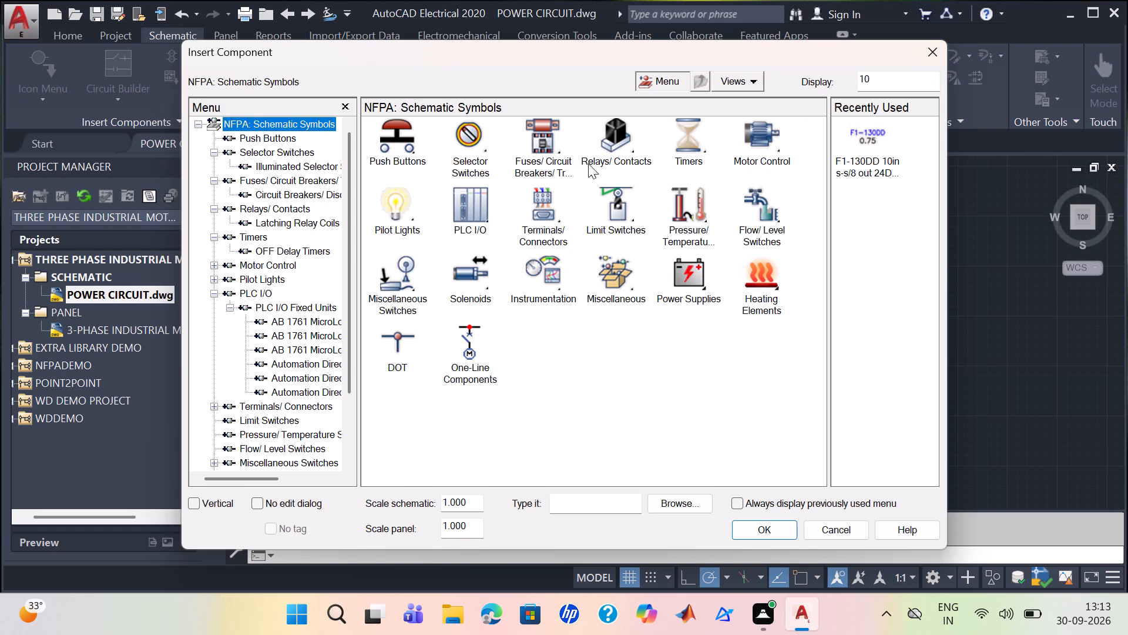
left_click(754, 138)
left_click(754, 138)
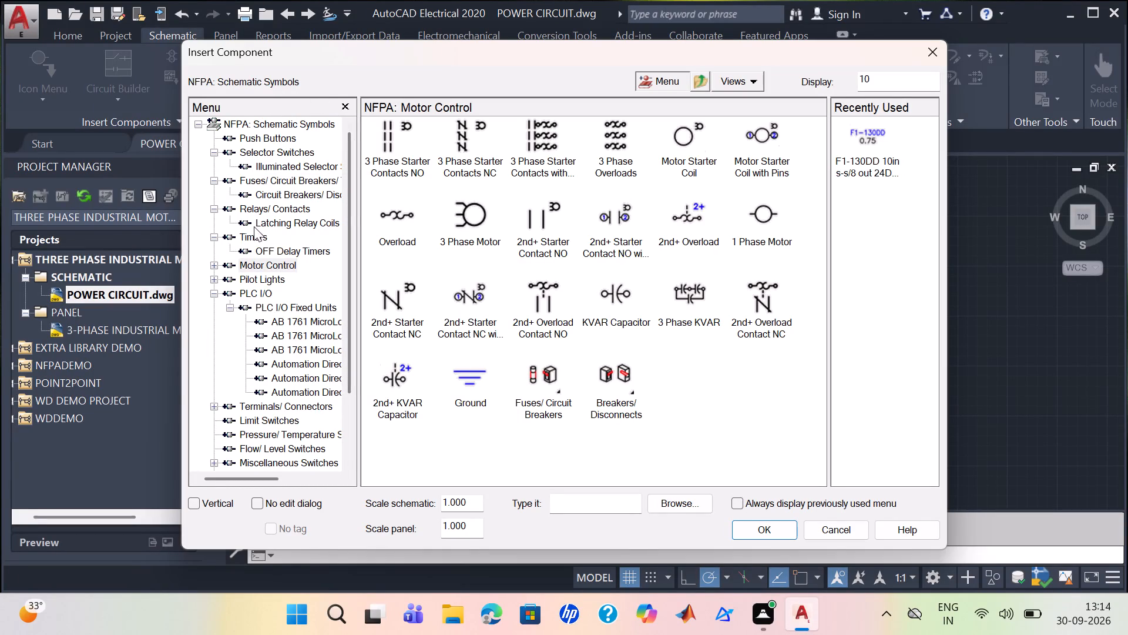
left_click(266, 121)
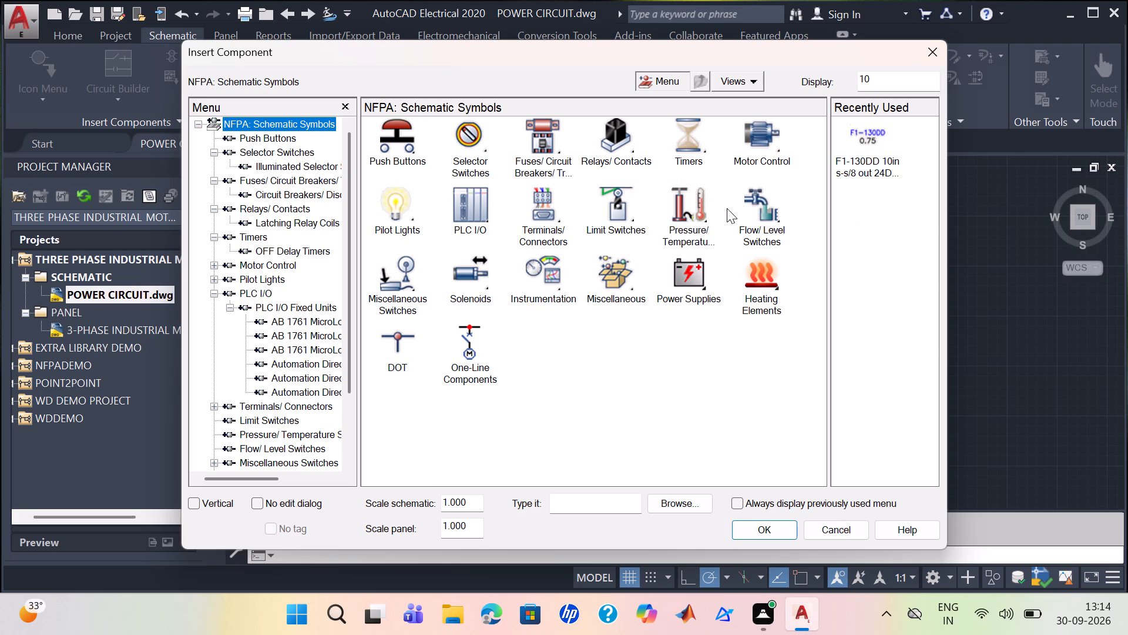
double_click(546, 205)
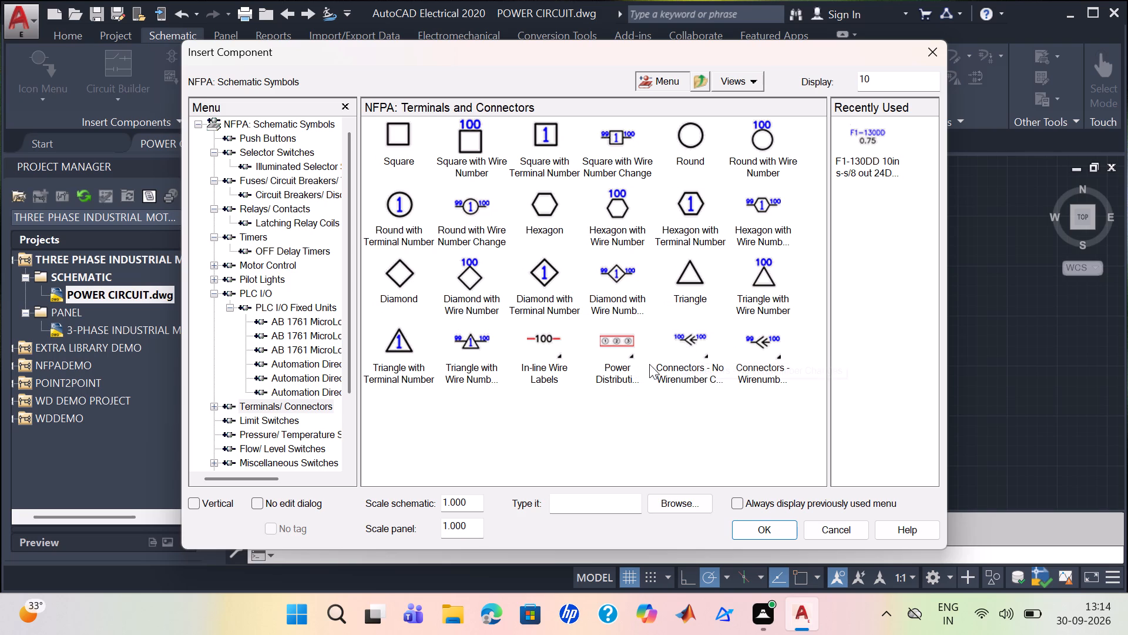
left_click(694, 365)
left_click(694, 365)
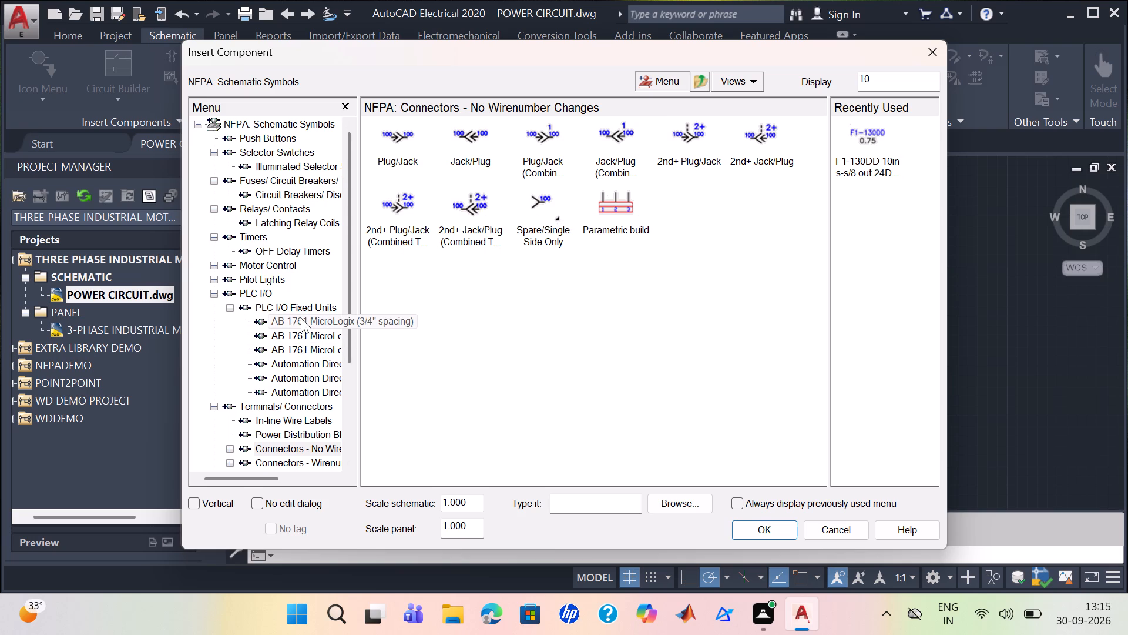
left_click(272, 305)
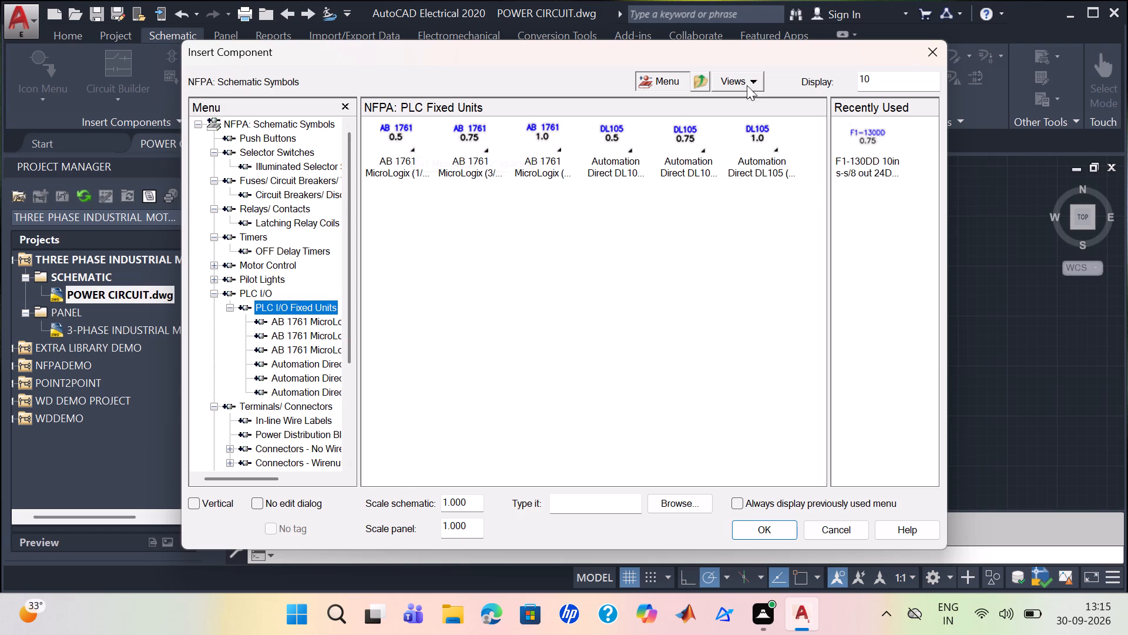
left_click(934, 49)
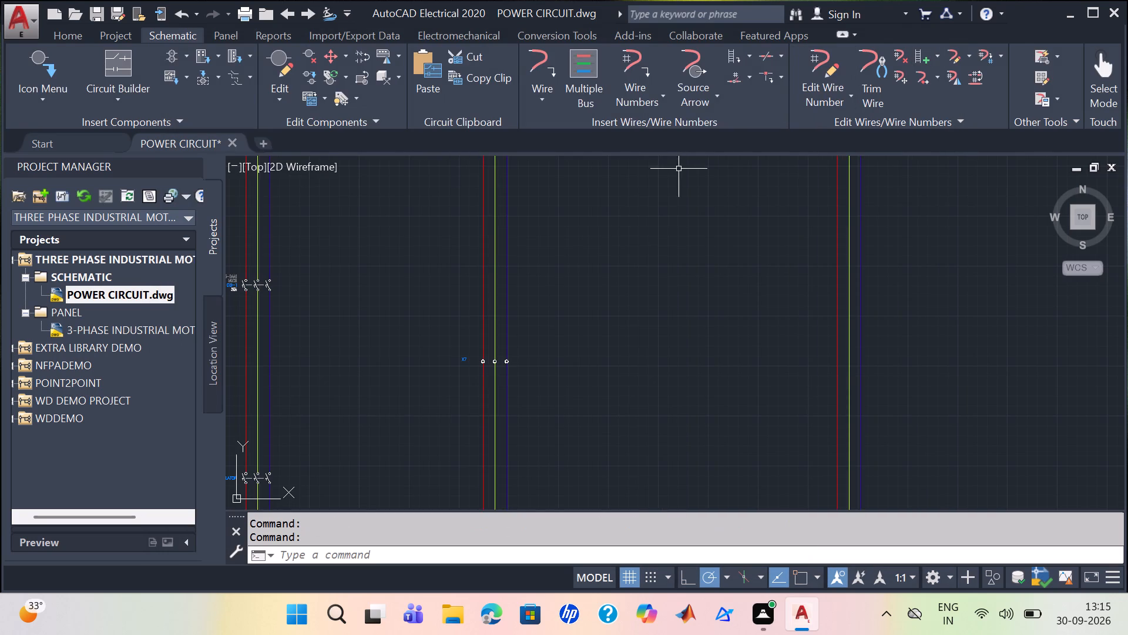
Examine the list of predefined circuits offered by Circuit Builder without inserting one.
scroll(734, 249, "down", 1)
scroll(730, 189, "down", 1)
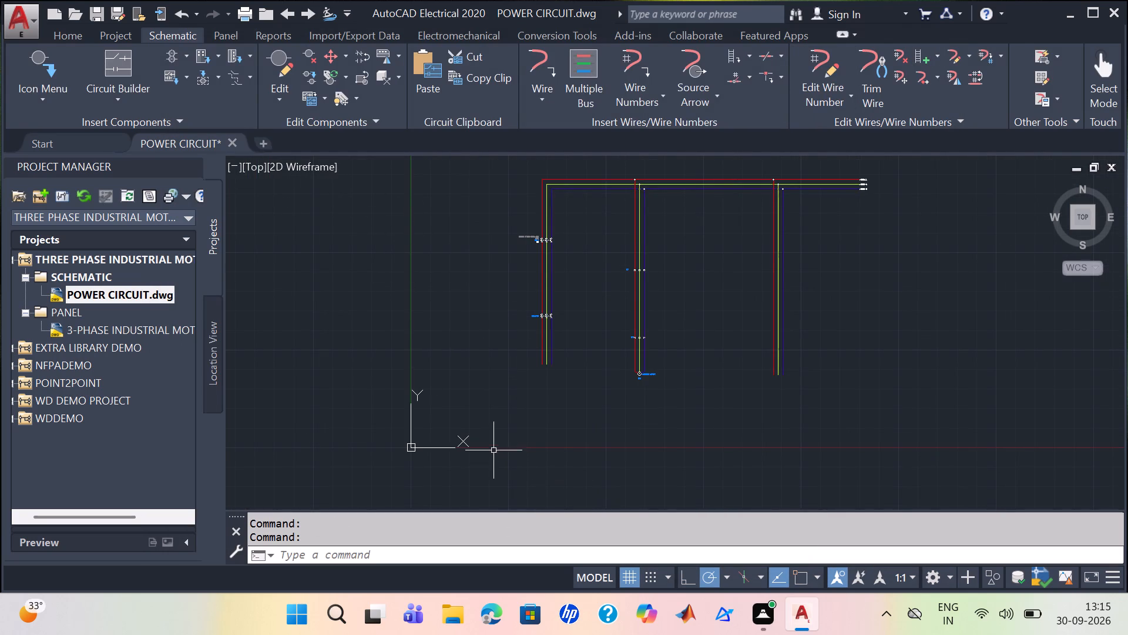
left_click(140, 71)
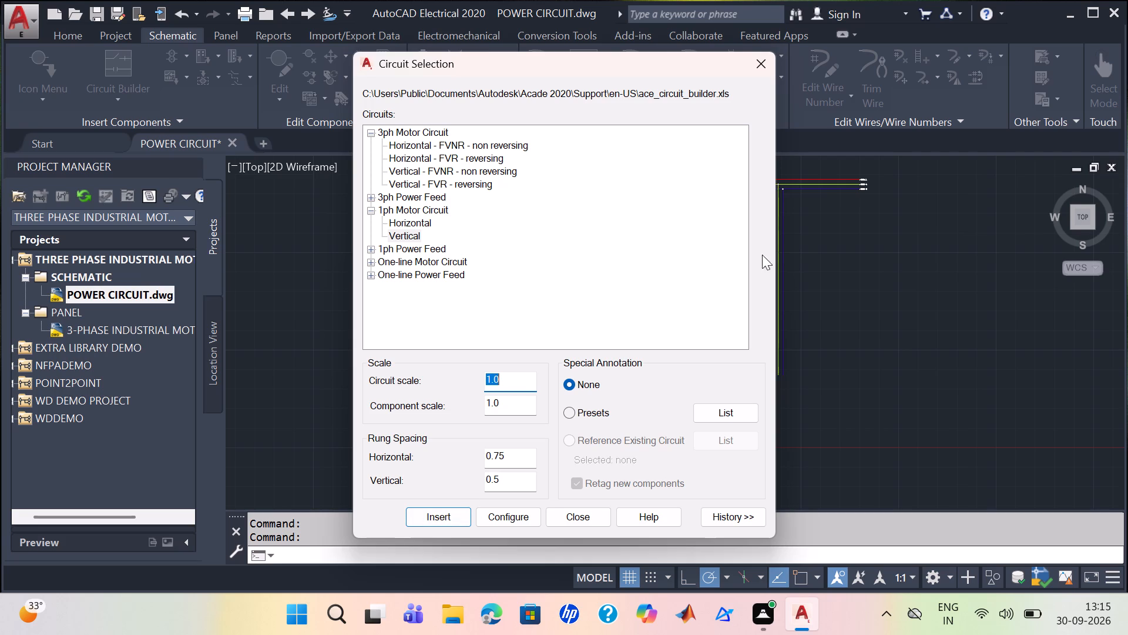
left_click(765, 63)
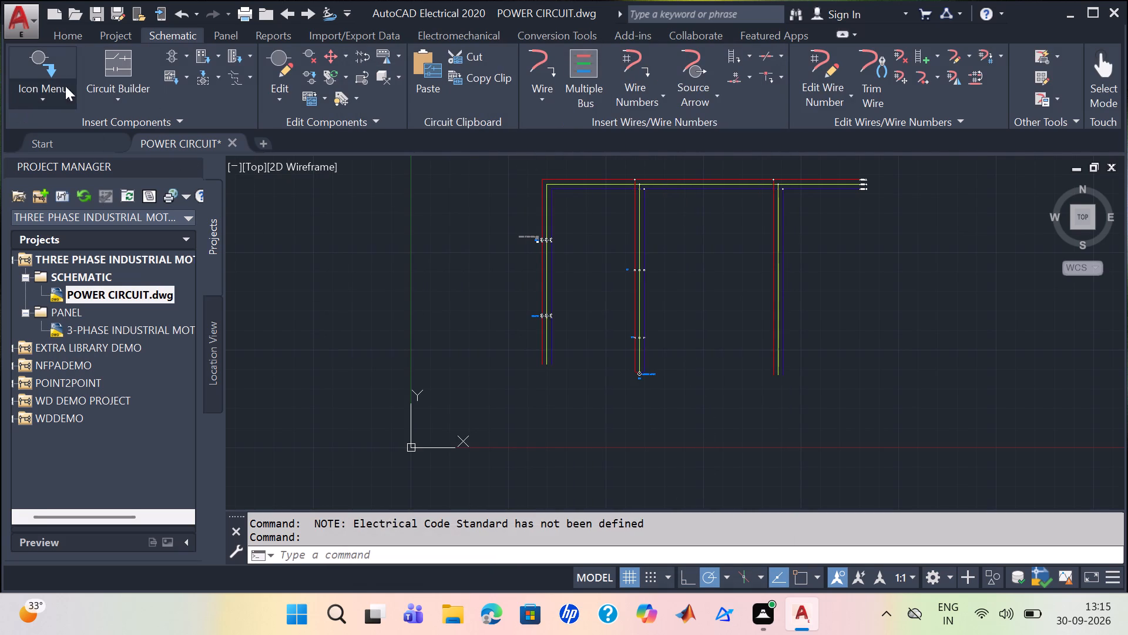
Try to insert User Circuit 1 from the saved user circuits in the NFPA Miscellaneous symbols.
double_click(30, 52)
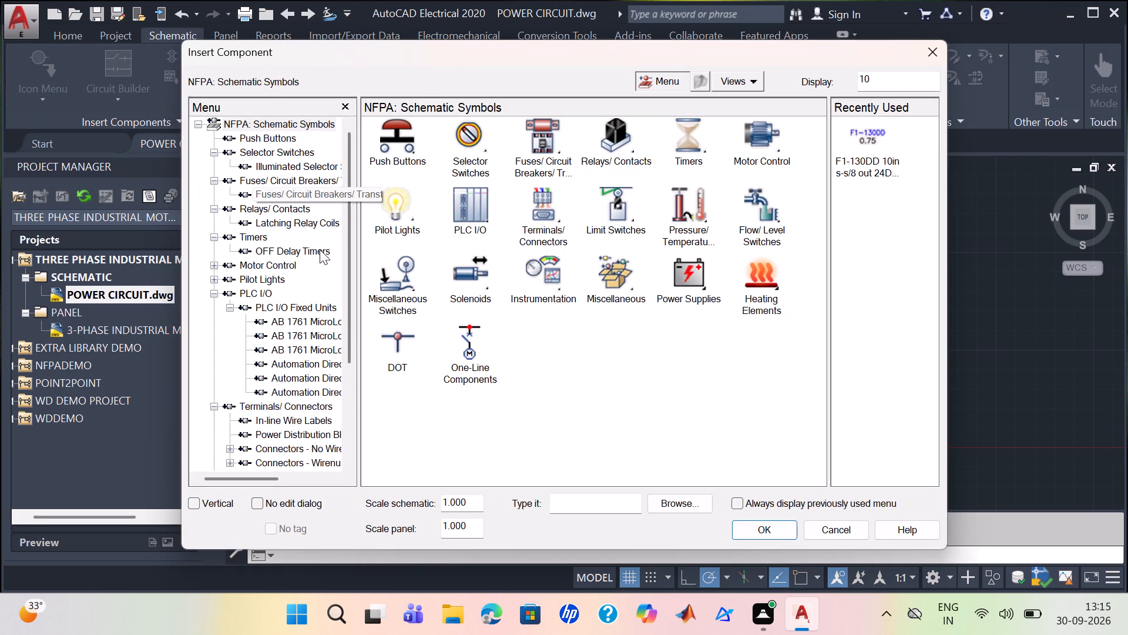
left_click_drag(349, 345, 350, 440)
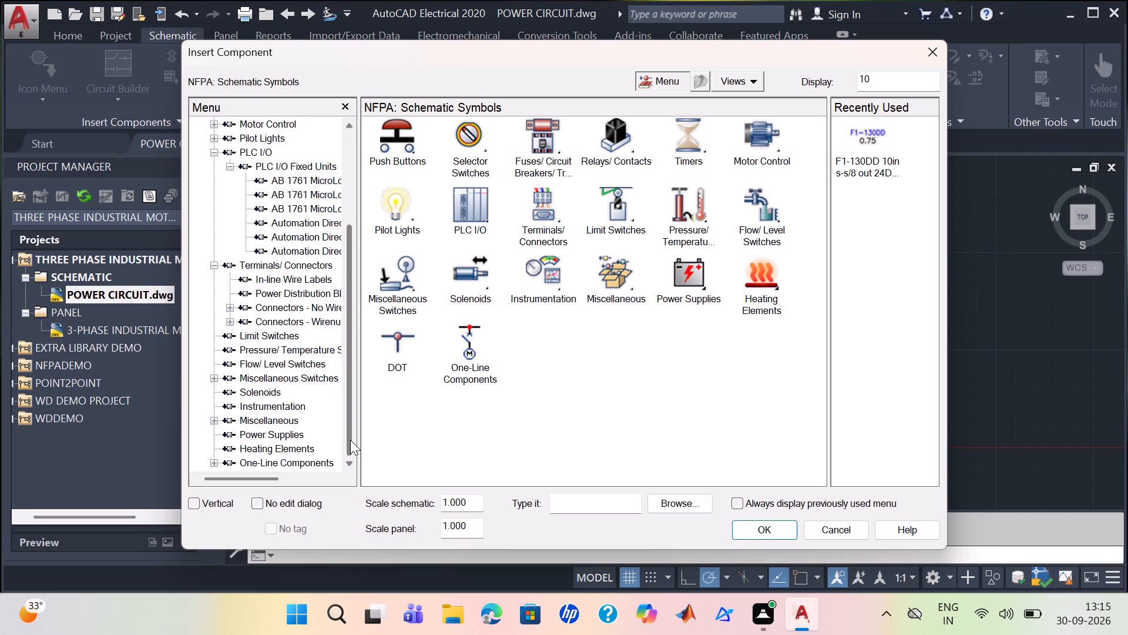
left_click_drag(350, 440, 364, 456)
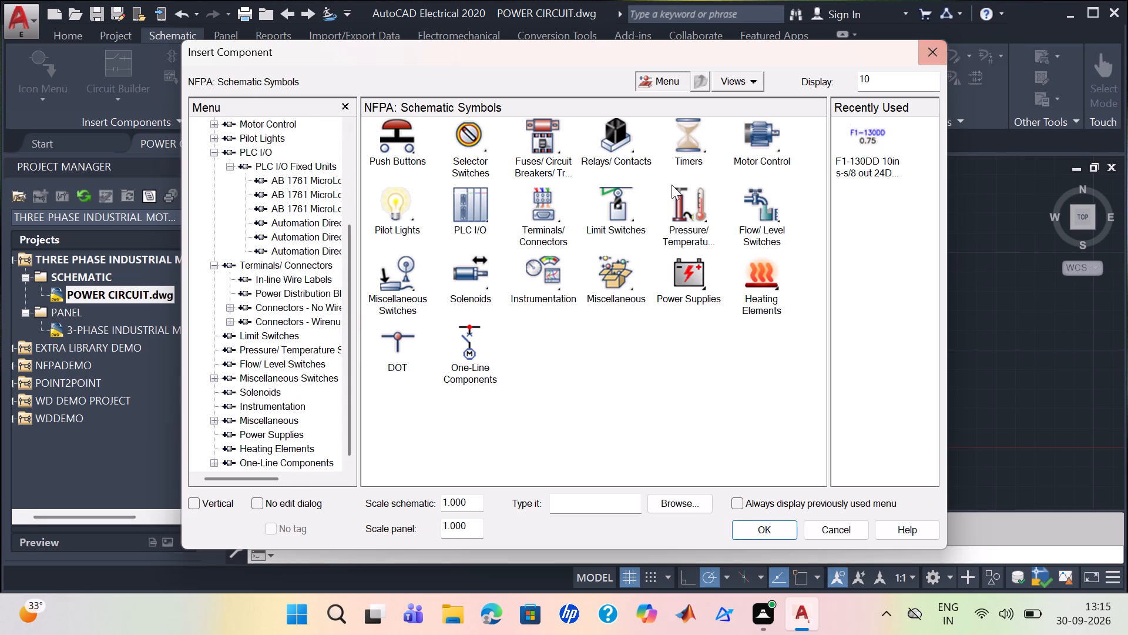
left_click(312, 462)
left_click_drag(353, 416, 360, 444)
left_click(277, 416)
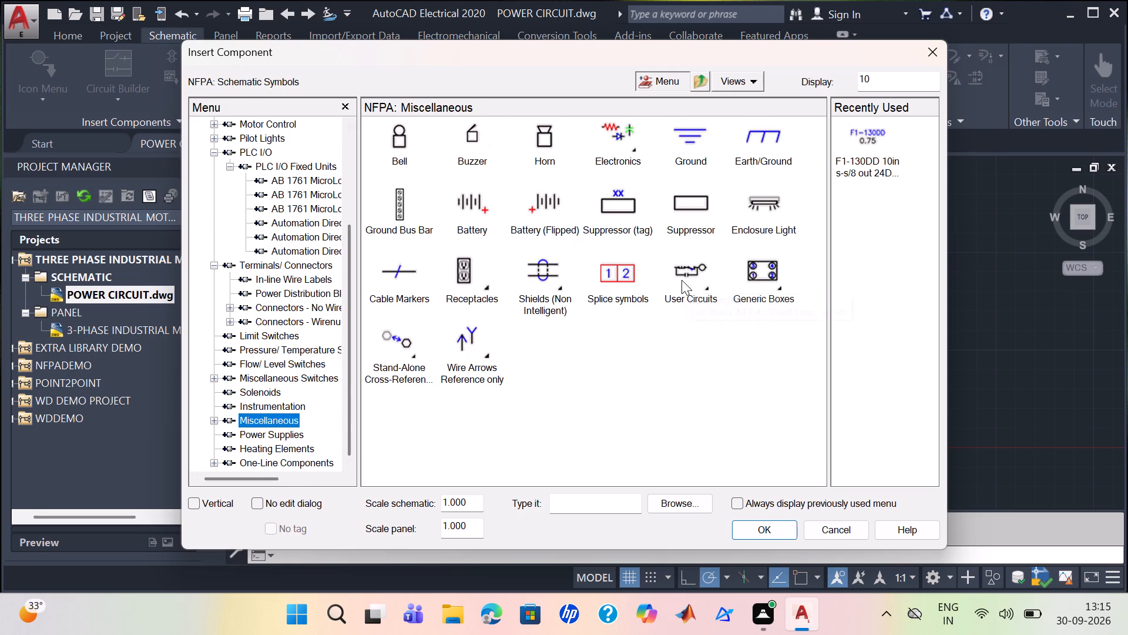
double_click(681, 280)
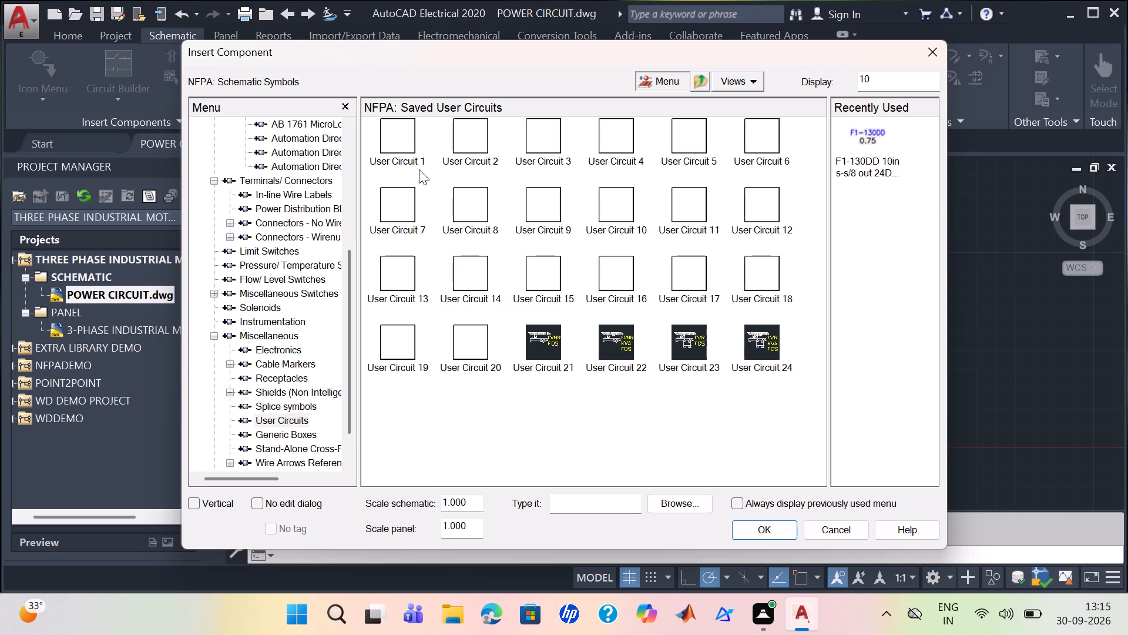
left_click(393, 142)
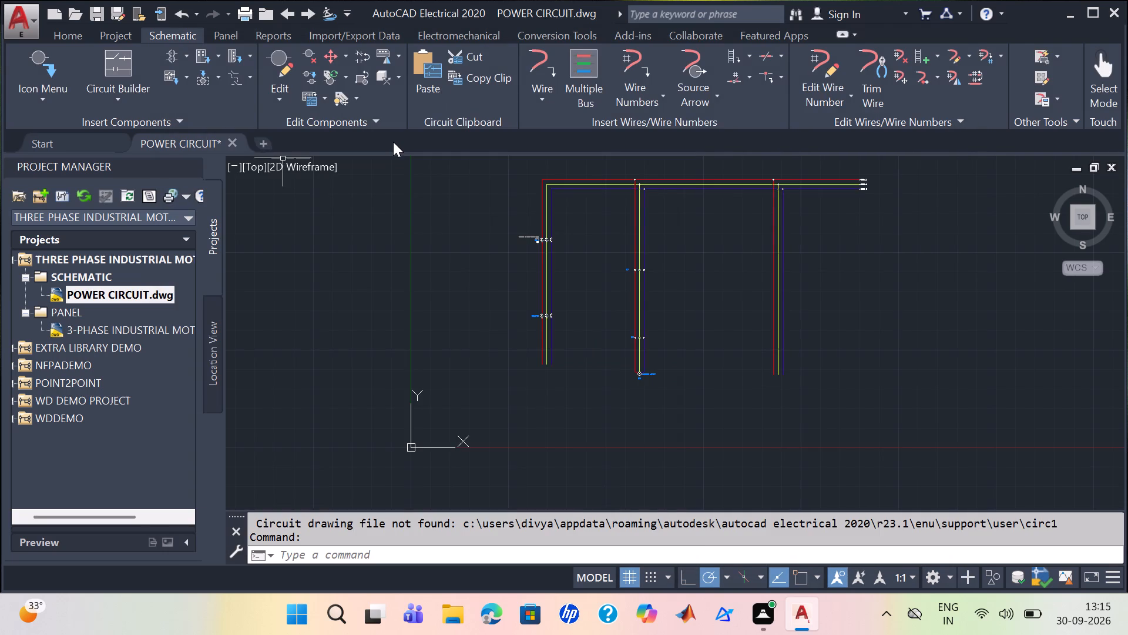
Draw a wide horizontal rectangle in the empty area to the right of the power circuit.
left_click_drag(892, 303, 992, 405)
scroll(898, 328, "up", 1)
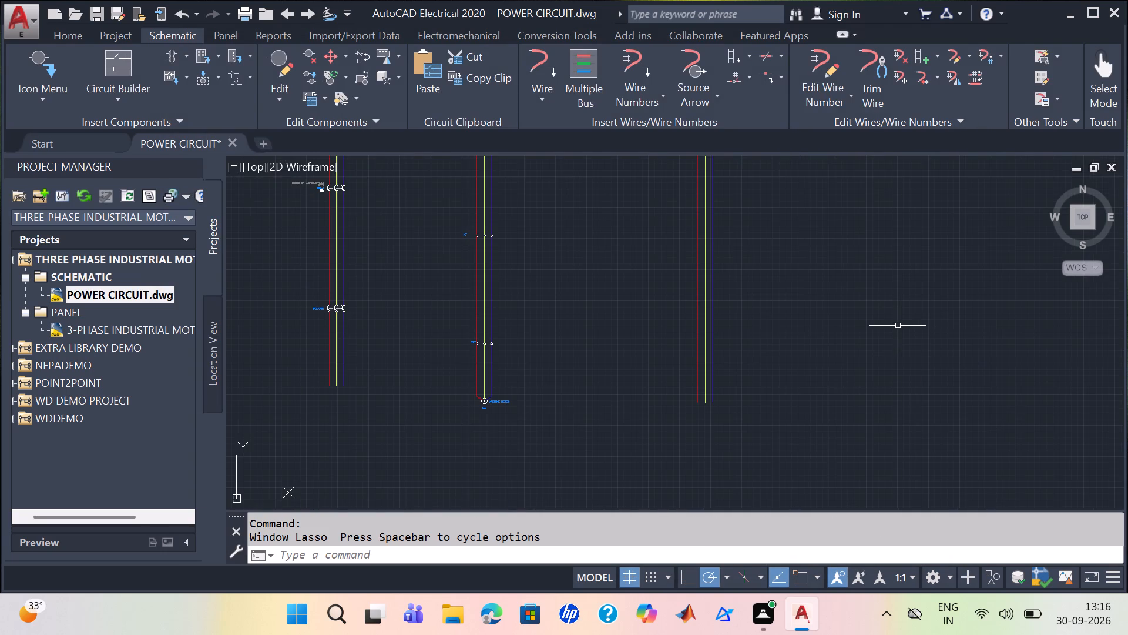
middle_click_drag(898, 324, 647, 356)
scroll(657, 350, "down", 2)
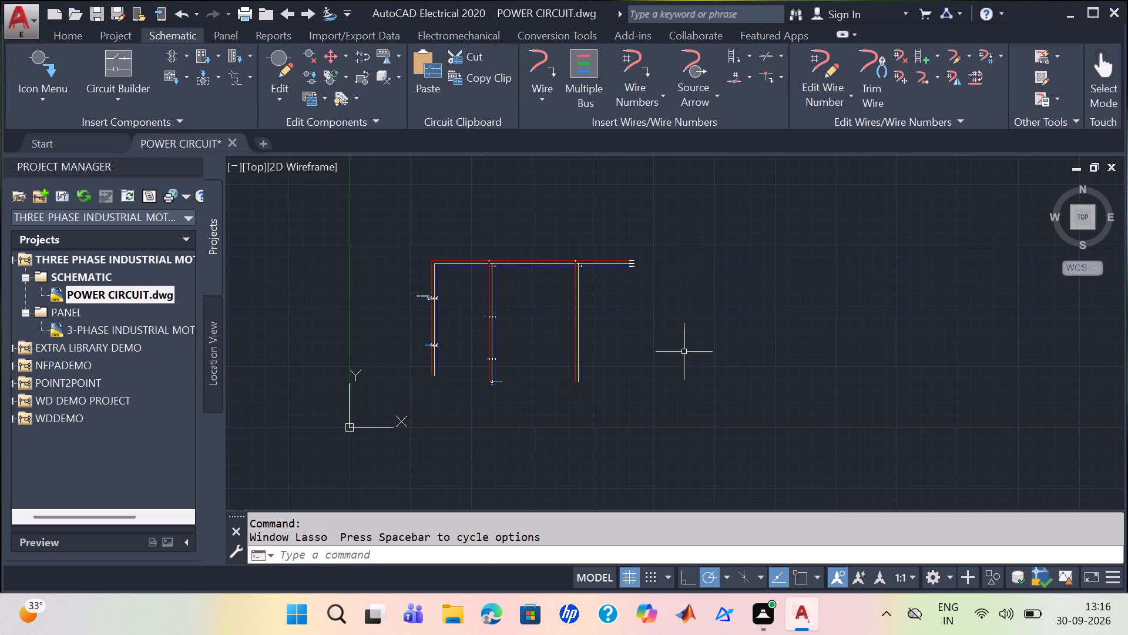
left_click(74, 35)
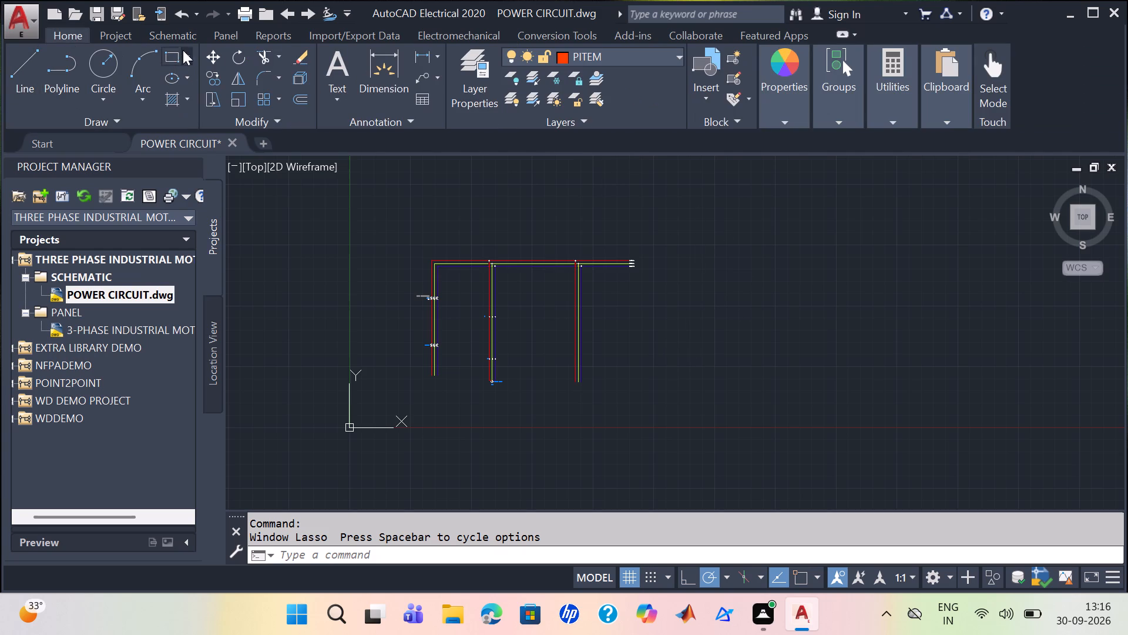
left_click(175, 51)
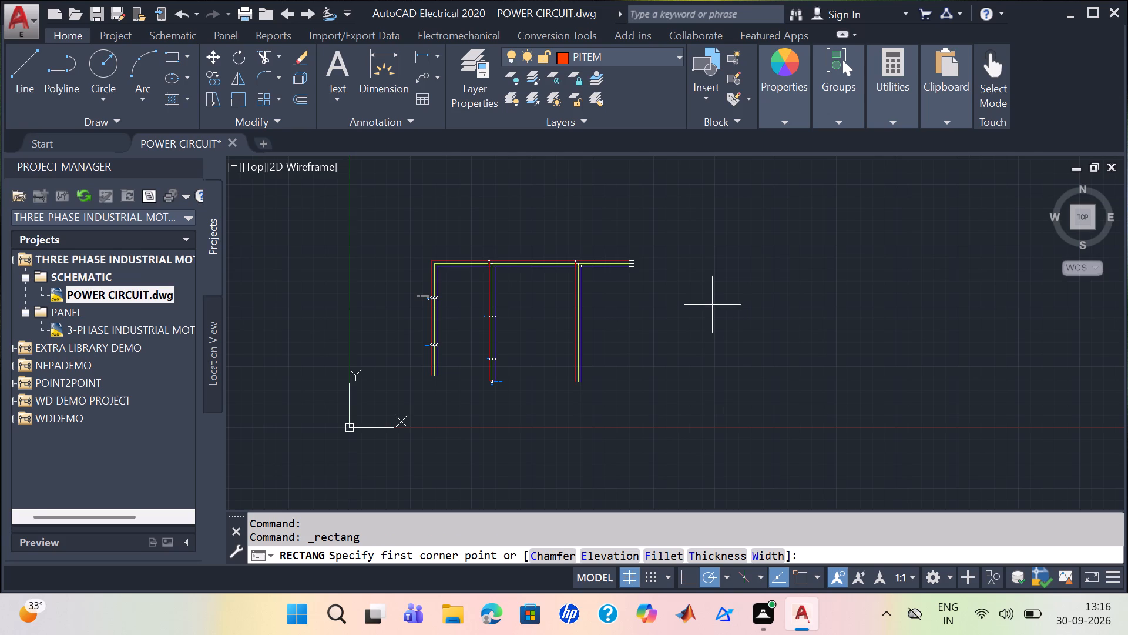
scroll(710, 303, "up", 3)
left_click_drag(593, 286, 599, 294)
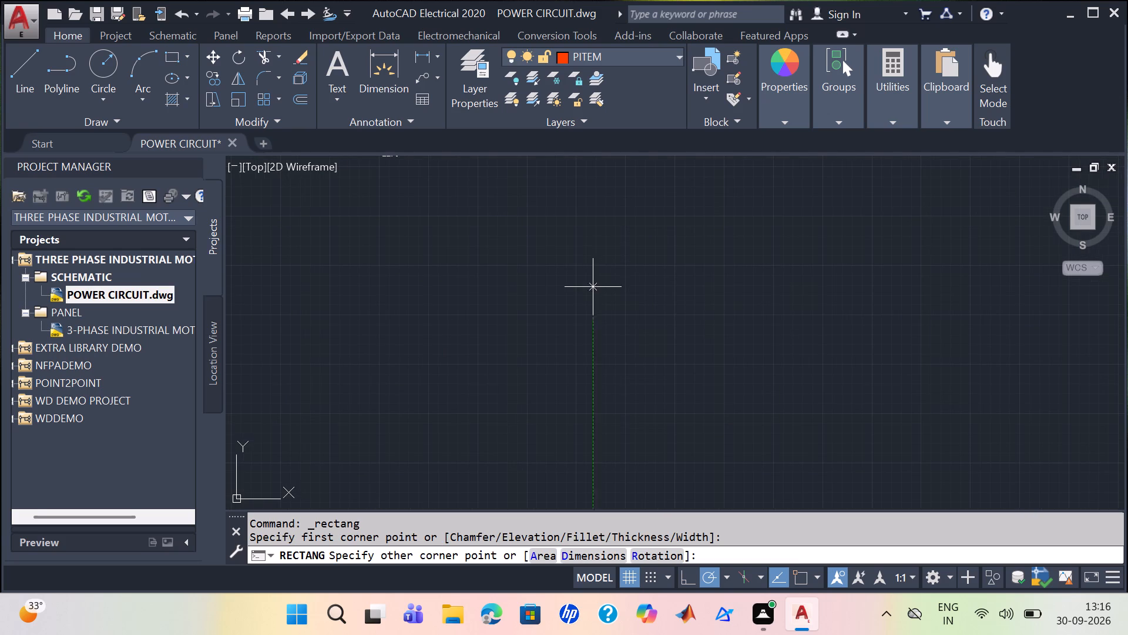
left_click_drag(599, 294, 719, 333)
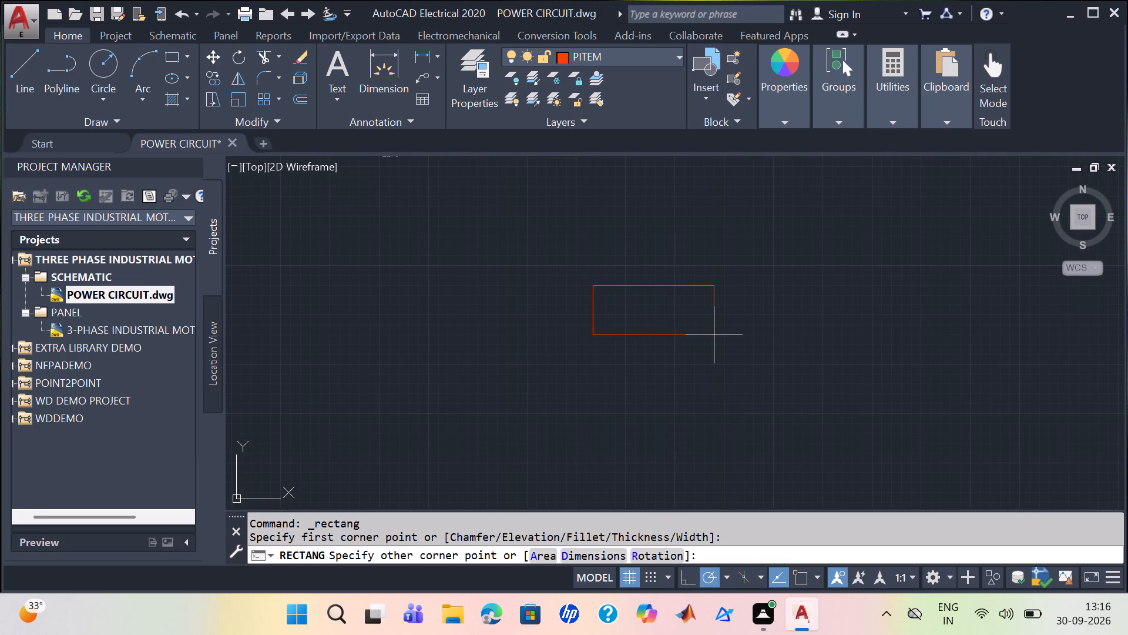
left_click(714, 335)
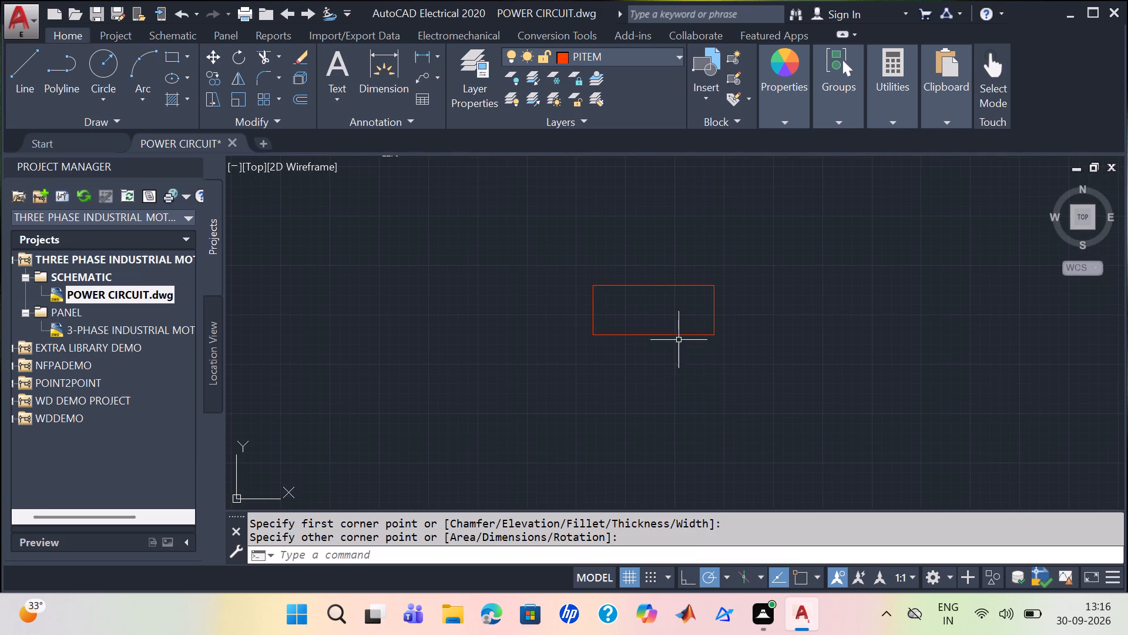
Draw a circle of about 0.39 radius centred on the rectangle's top edge near its left corner.
left_click(32, 55)
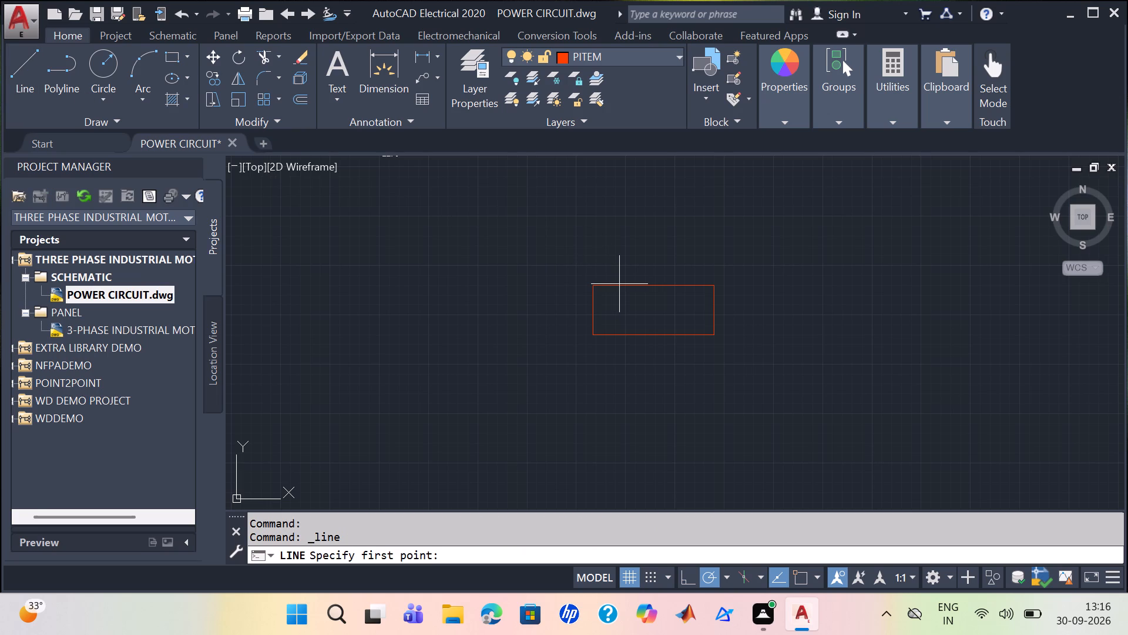
left_click(103, 69)
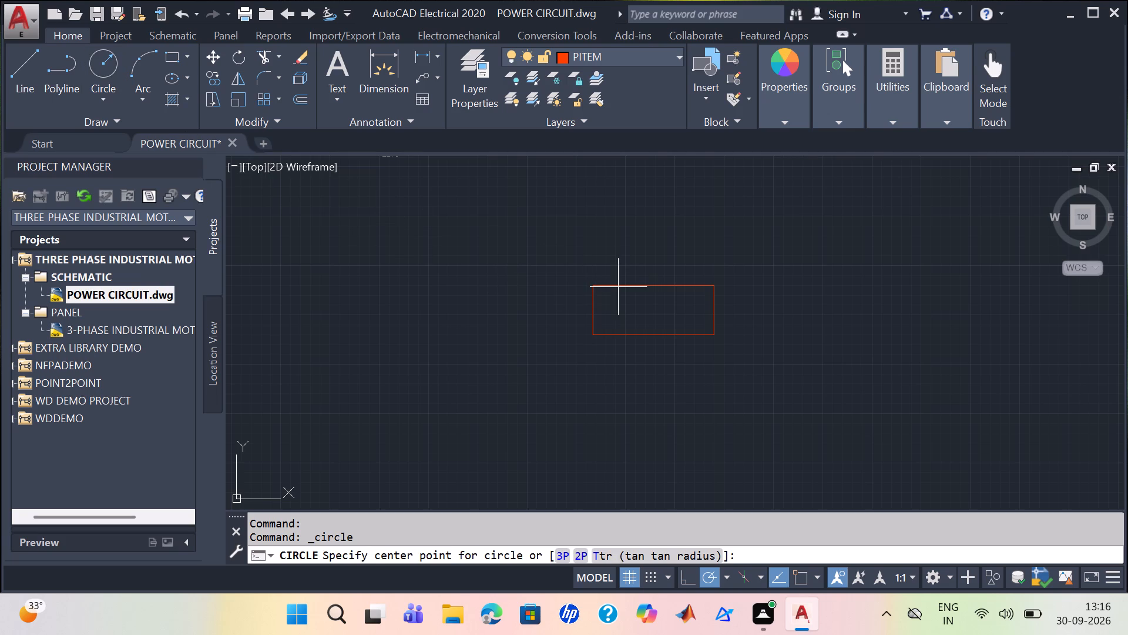
left_click_drag(616, 286, 625, 294)
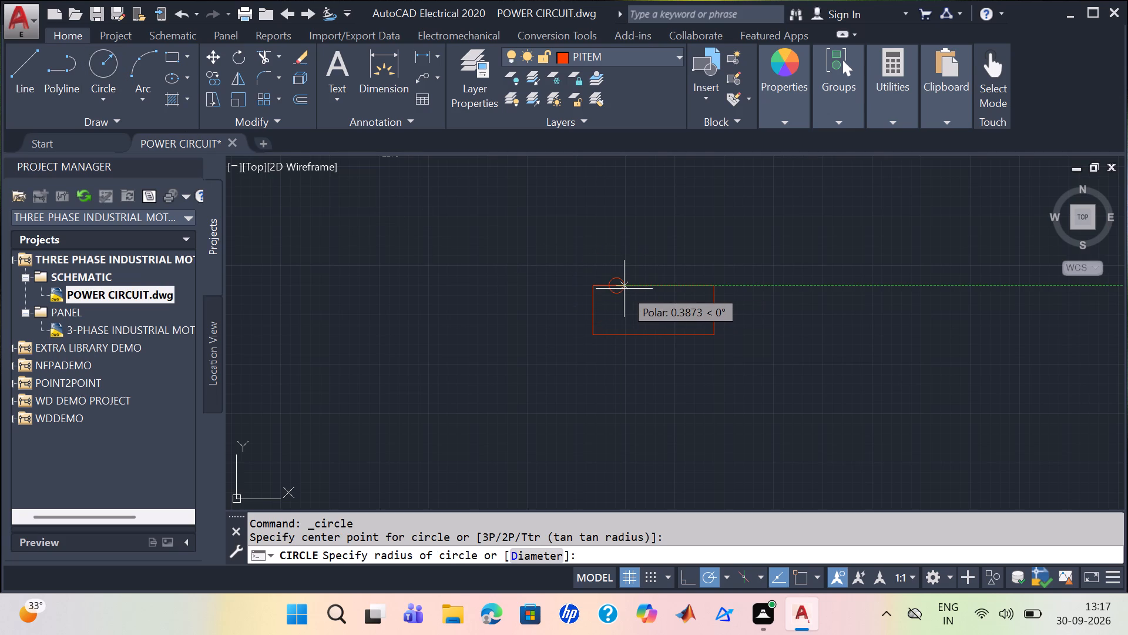
left_click(624, 289)
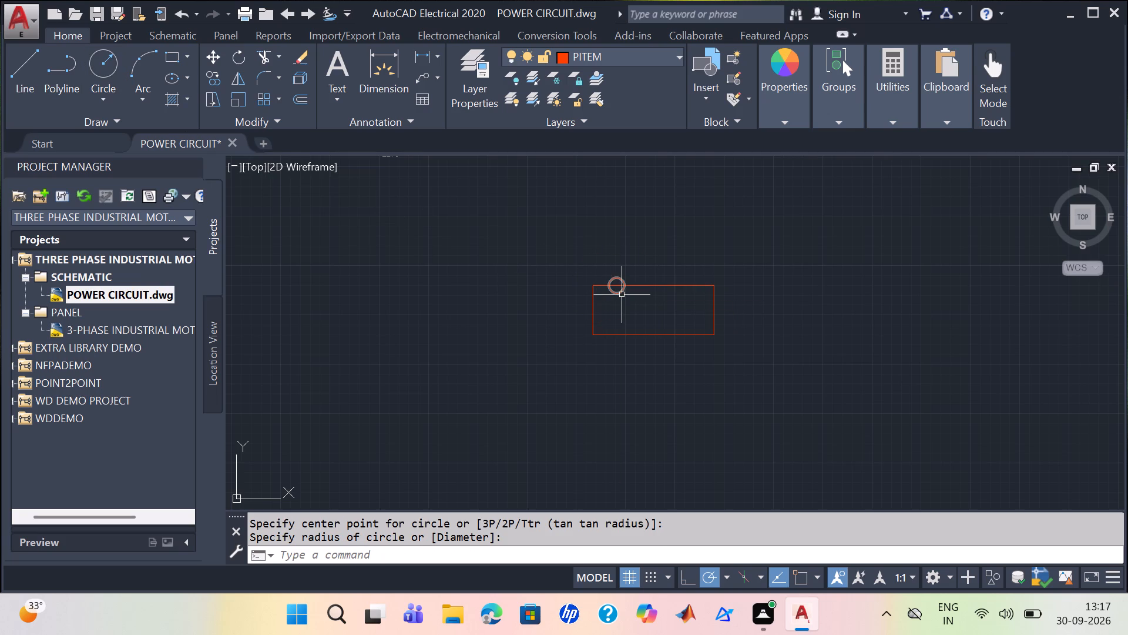
Copy the circle to two more spots along the rectangle's top edge and three matching spots on the bottom edge, about 2.6 below.
left_click(620, 294)
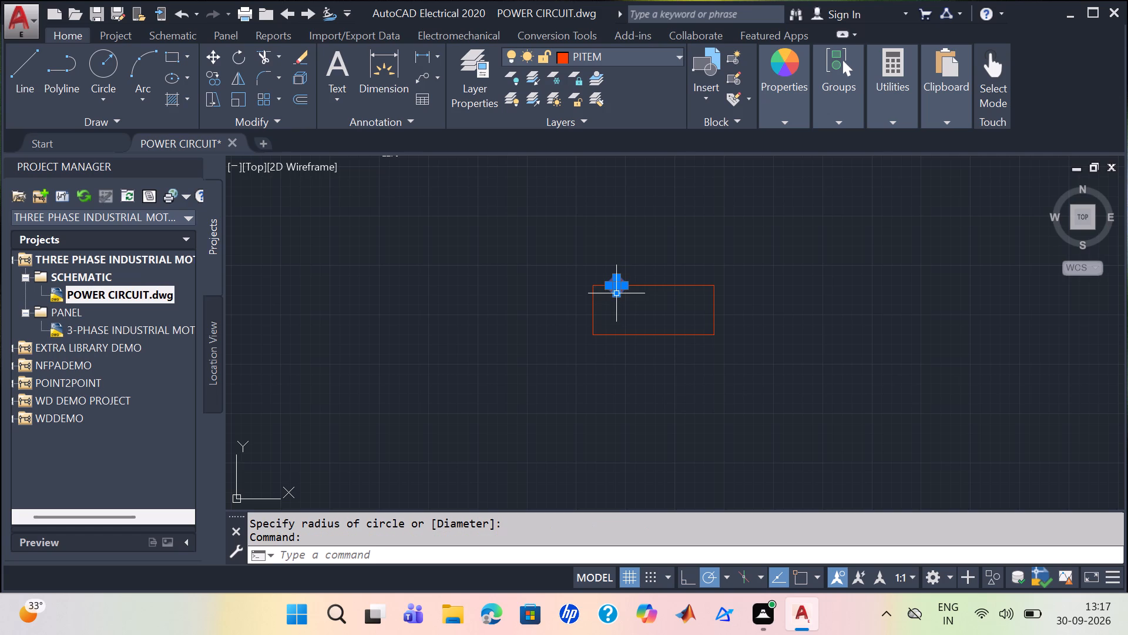
type("co")
key("Return")
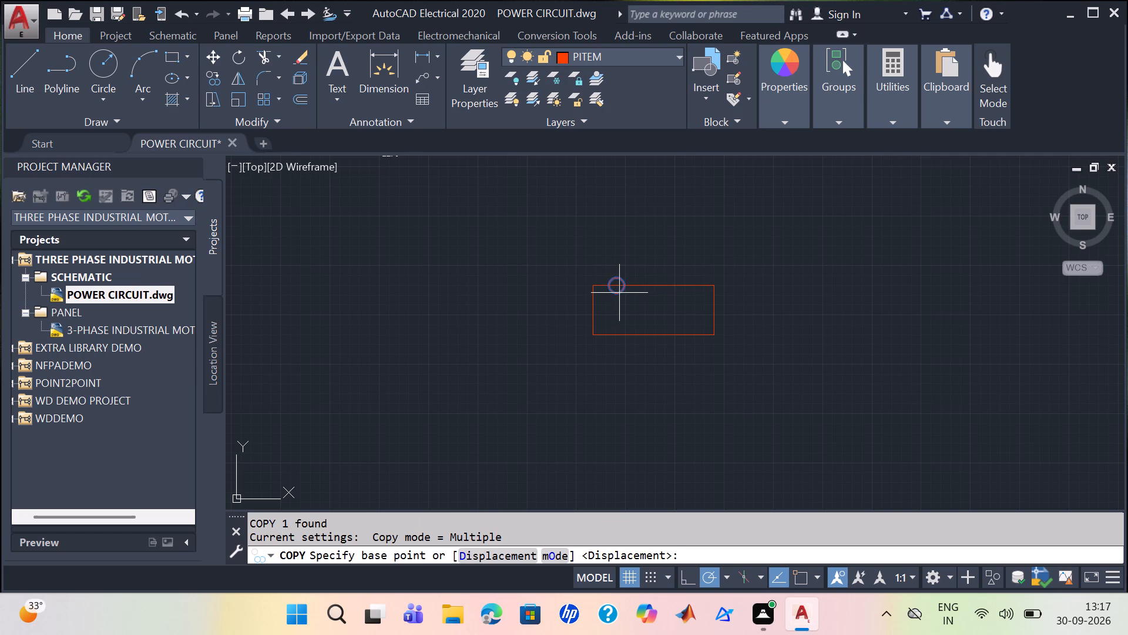
left_click(619, 292)
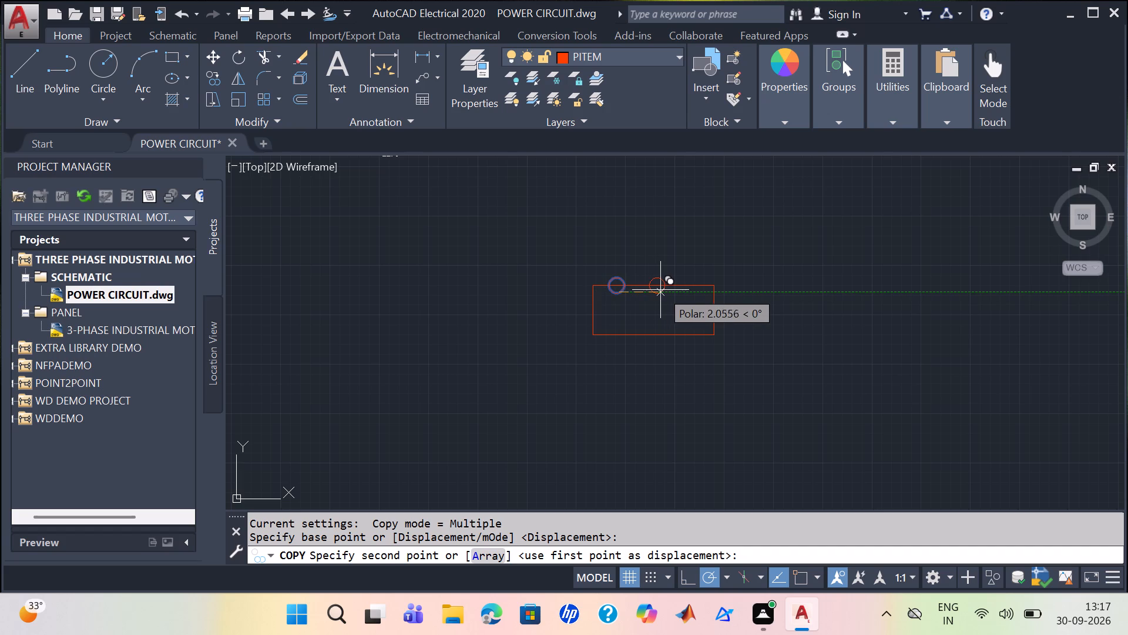
left_click(662, 287)
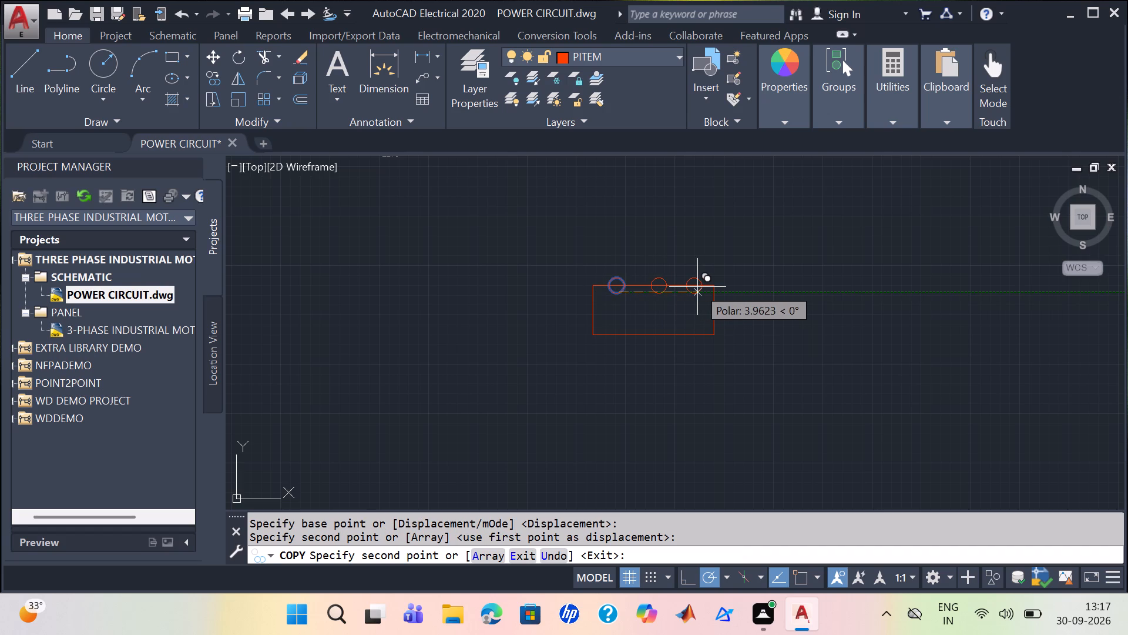
left_click(699, 287)
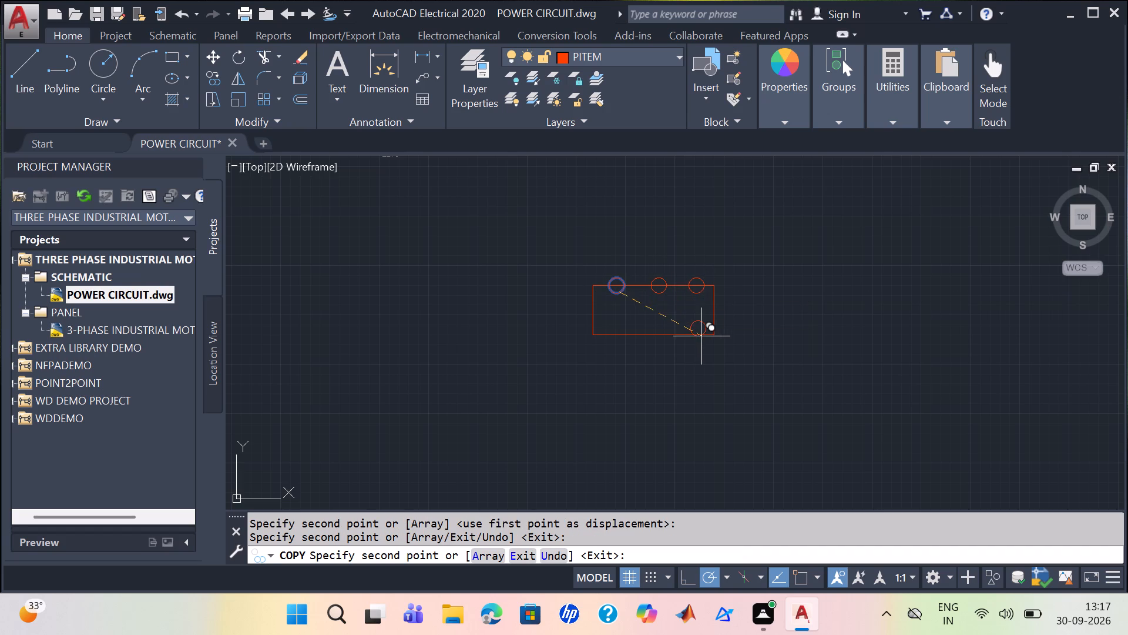
left_click(700, 343)
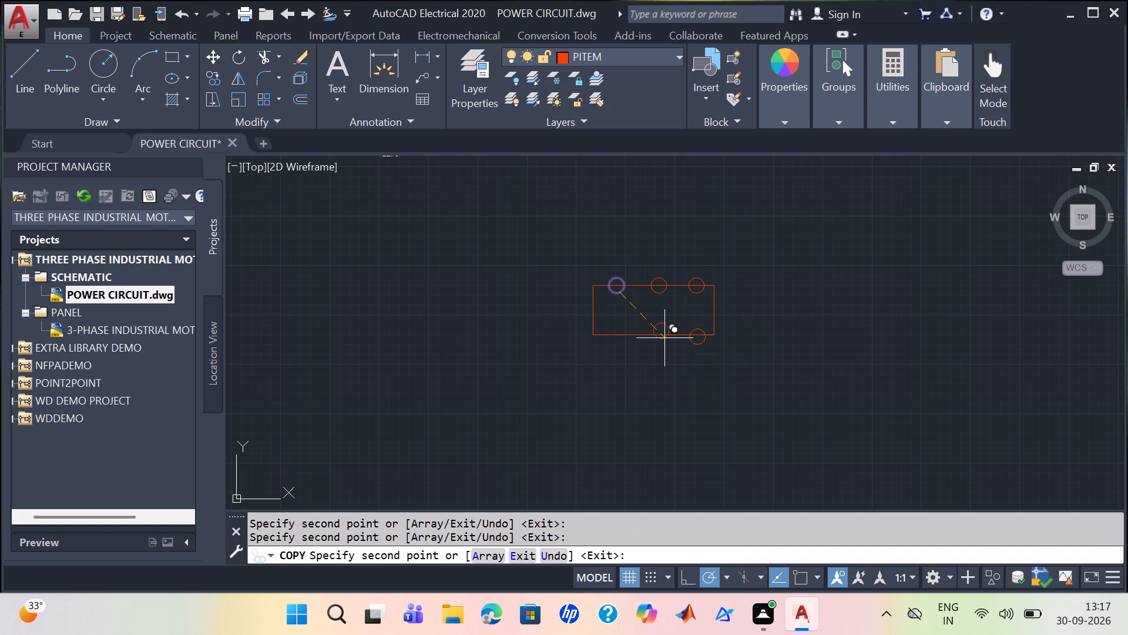
left_click(663, 342)
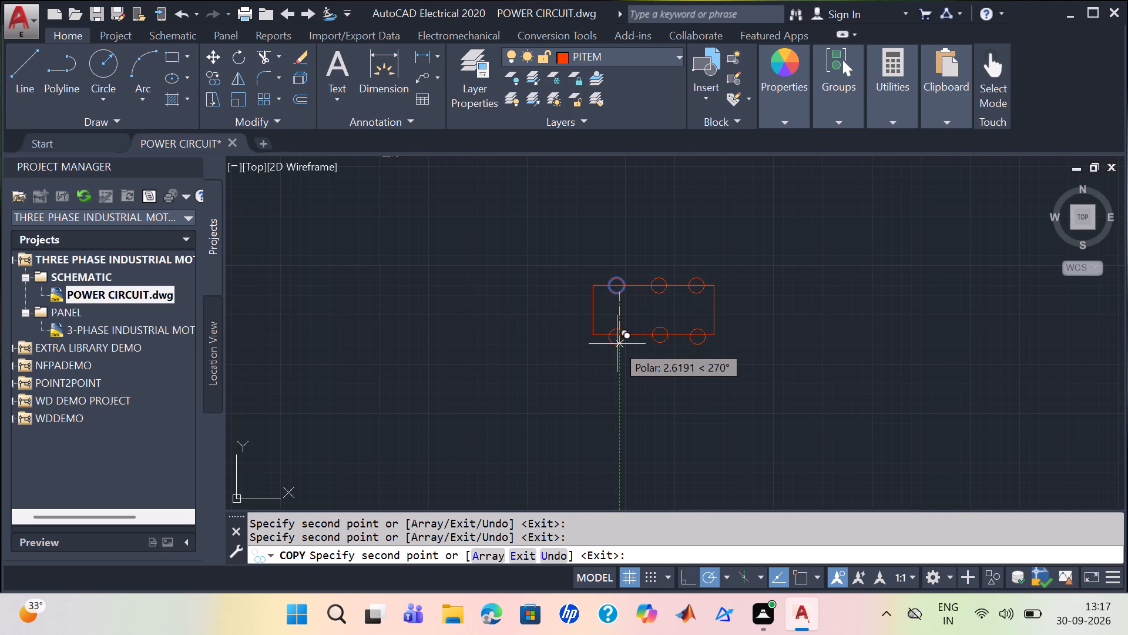
left_click(619, 342)
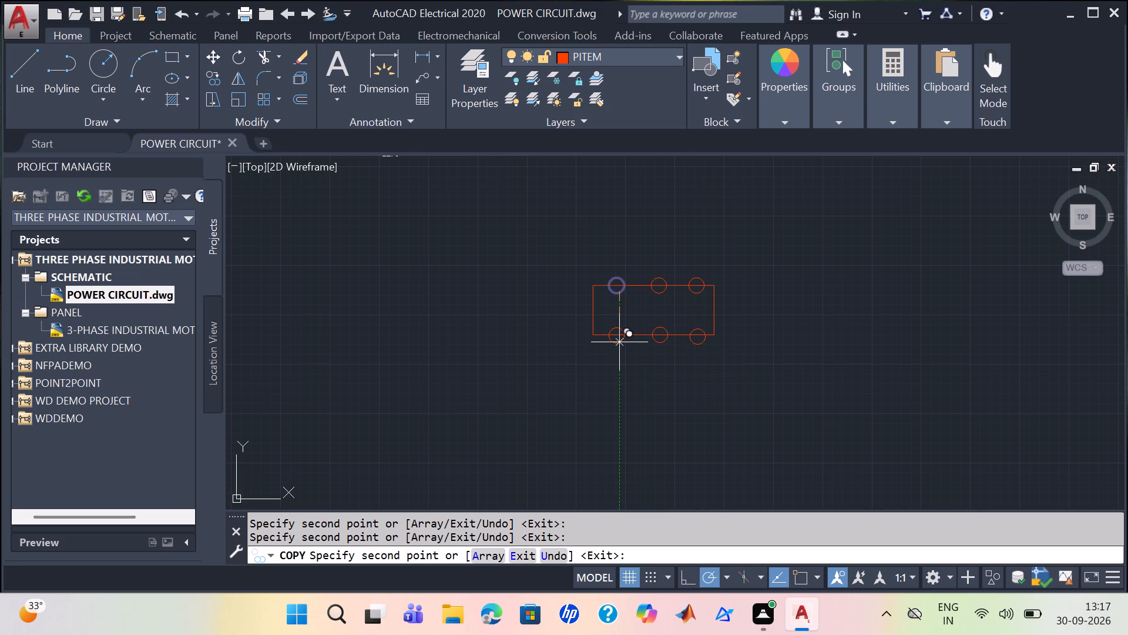
key("Escape")
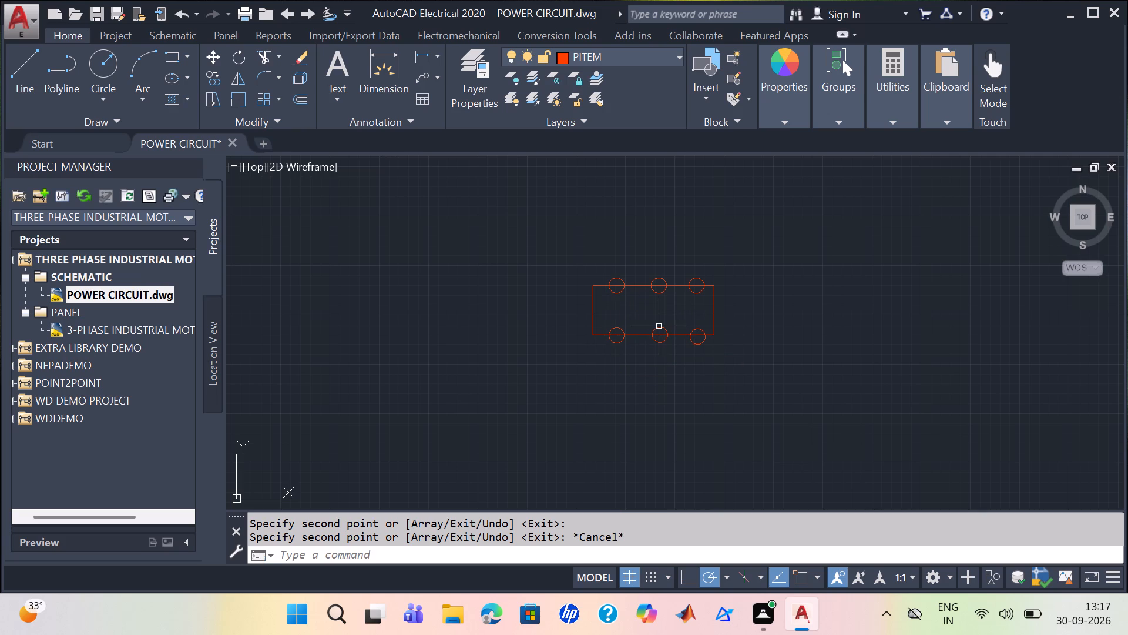
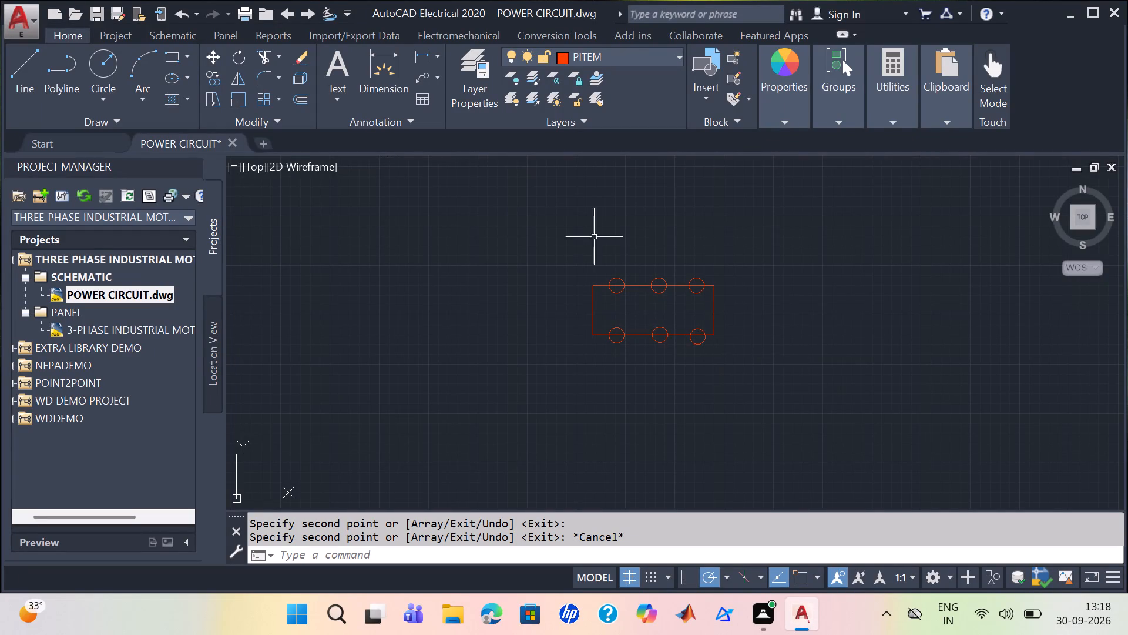
Draw a short vertical lead line upward from each of the three circles on the rectangle's top edge.
left_click(28, 66)
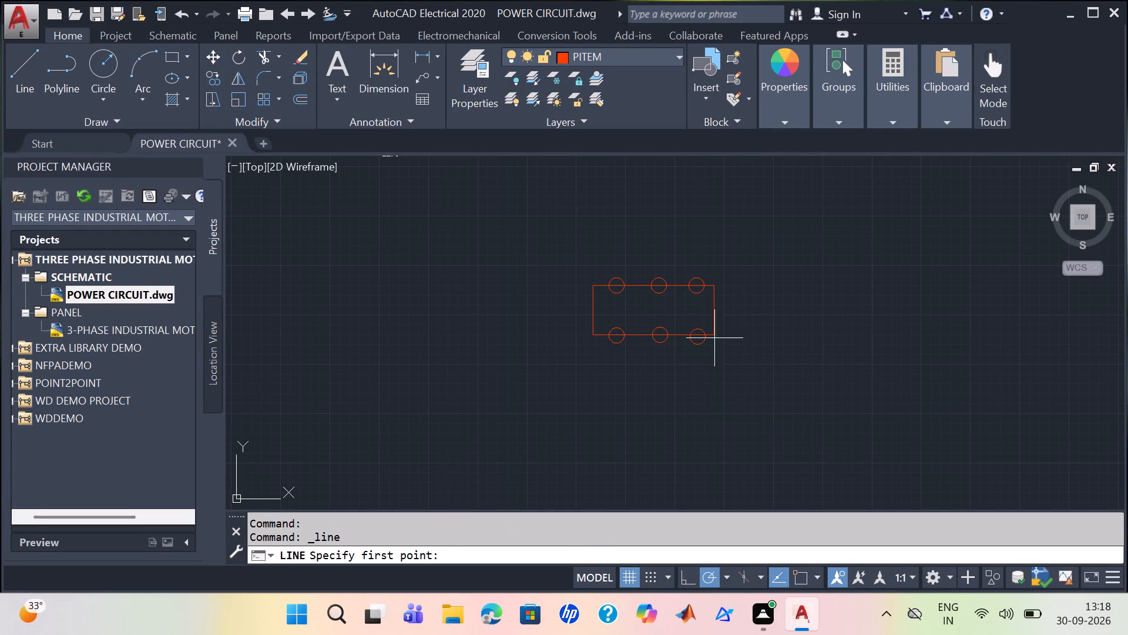
left_click_drag(615, 278, 619, 264)
left_click(619, 264)
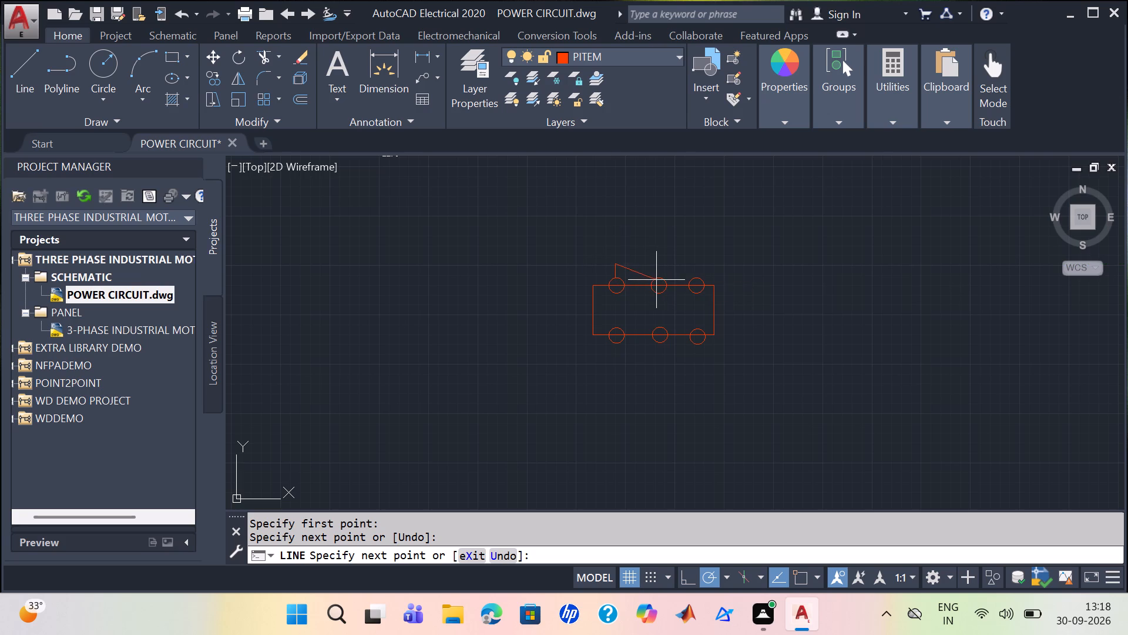
key("Escape")
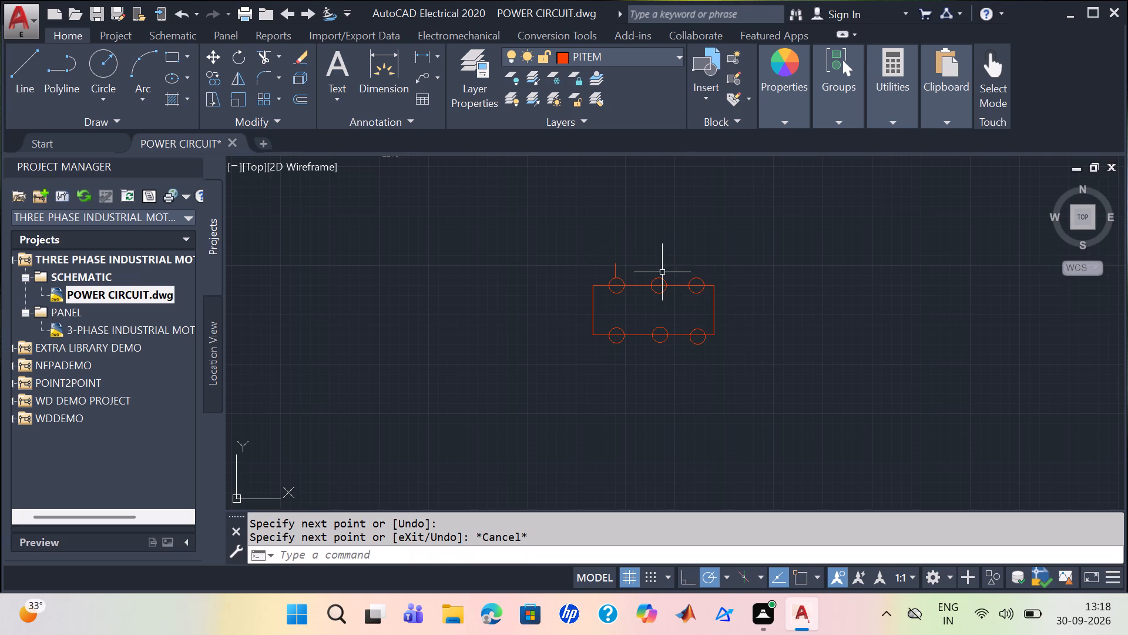
key("space")
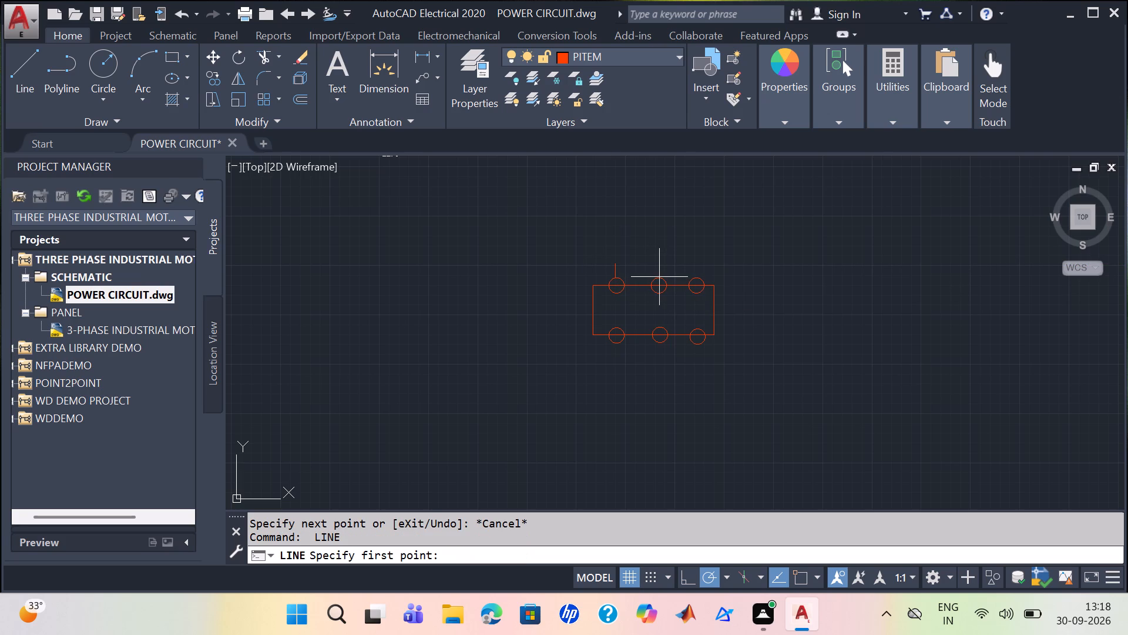
left_click(659, 279)
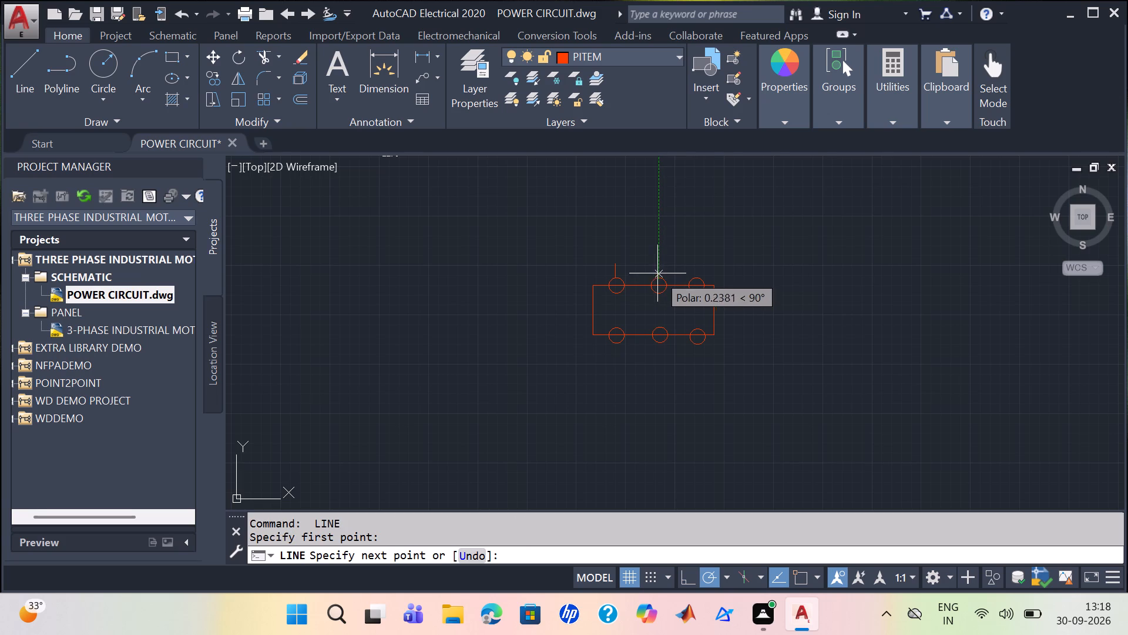
left_click(656, 266)
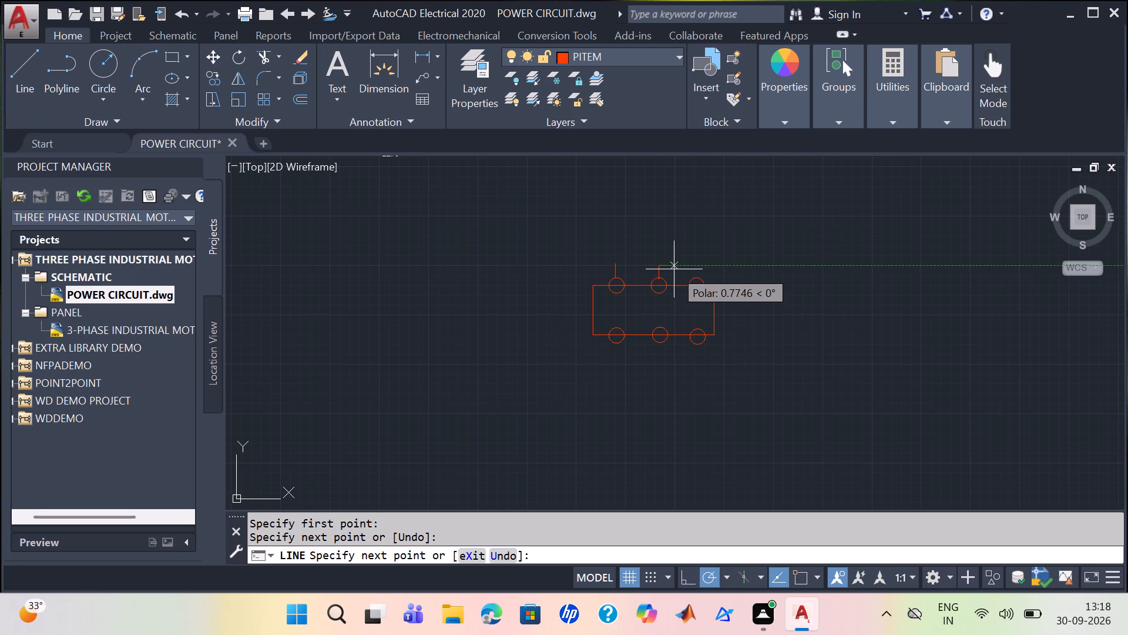
key("Escape")
key("space")
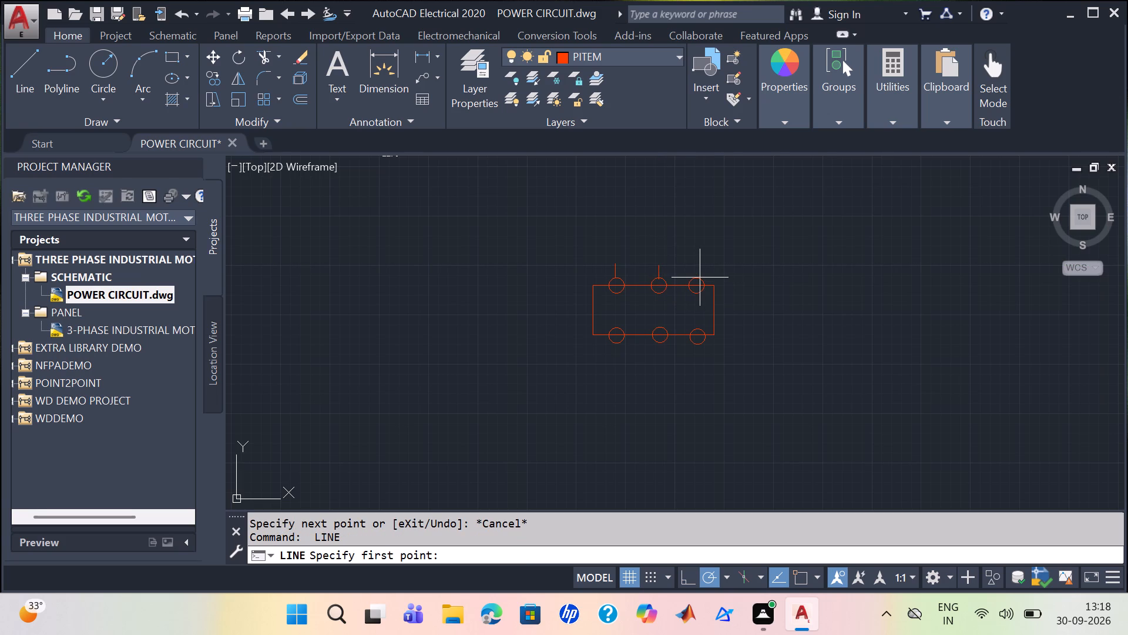
left_click(697, 278)
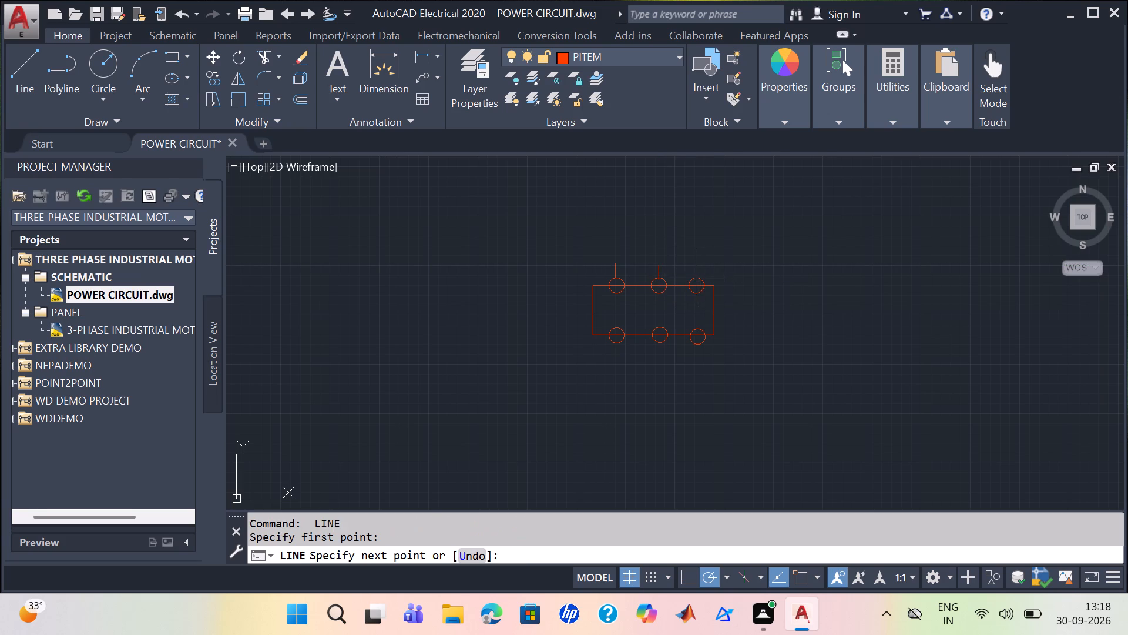
left_click(697, 264)
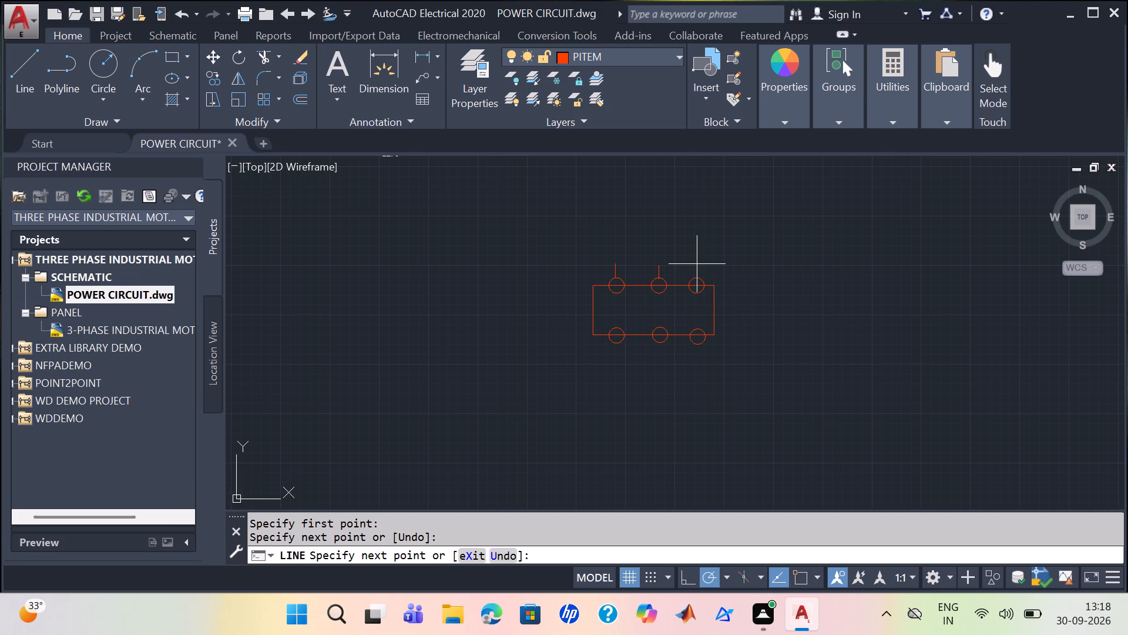
key("Escape")
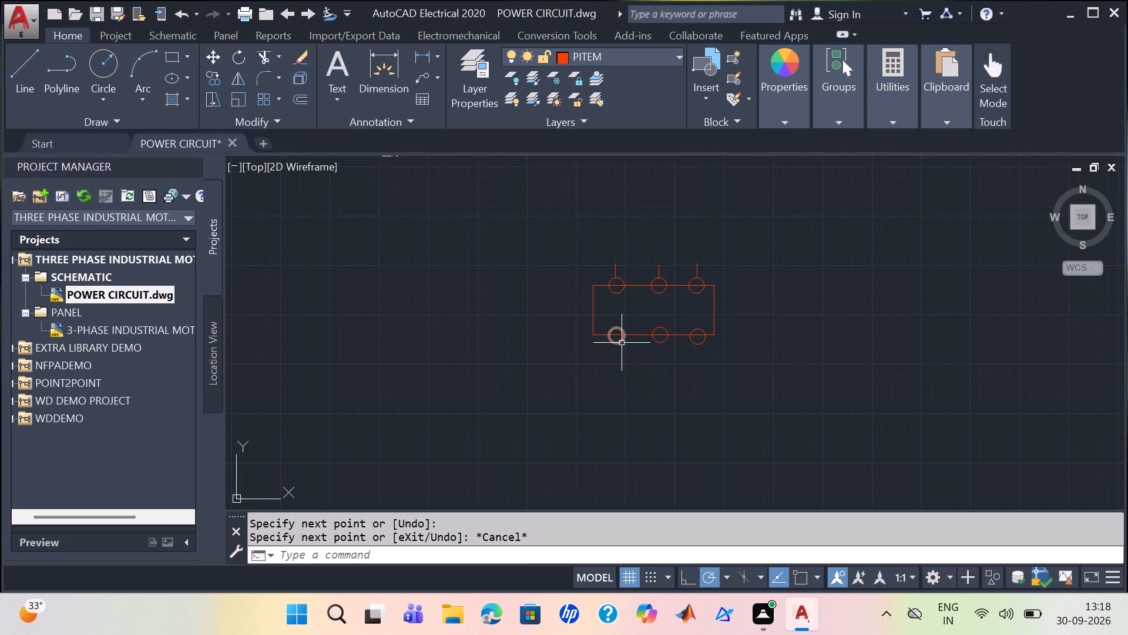
Draw a short vertical lead line, about 0.5 to 0.7 long, downward from each of the three bottom-edge circles.
key("space")
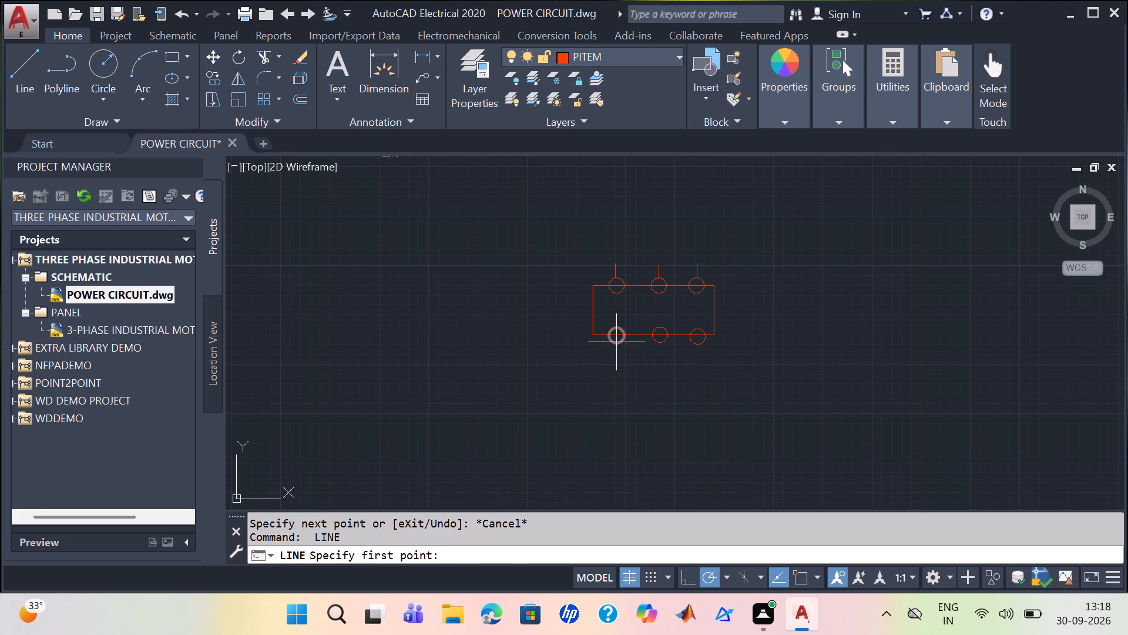
left_click(616, 342)
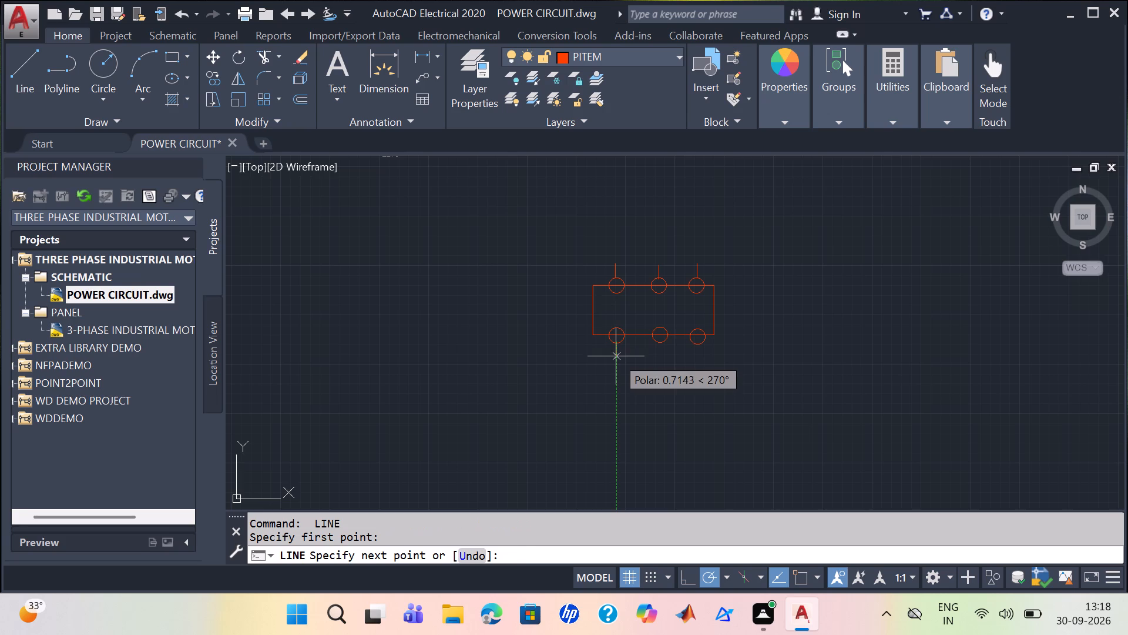
left_click(616, 356)
key("Escape")
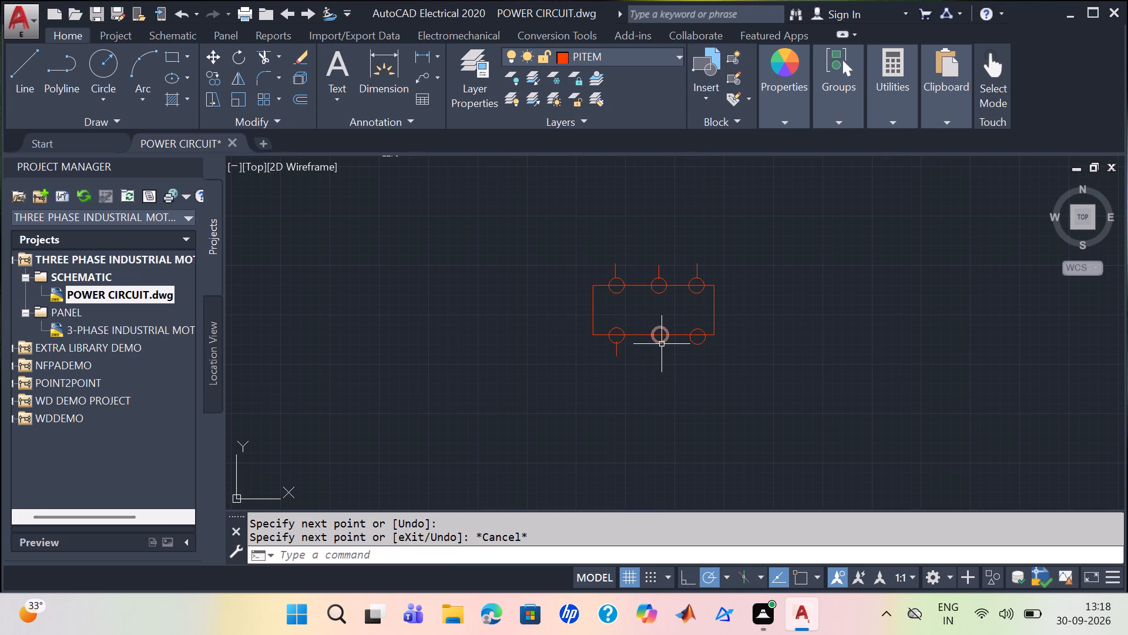
key("space")
left_click(659, 342)
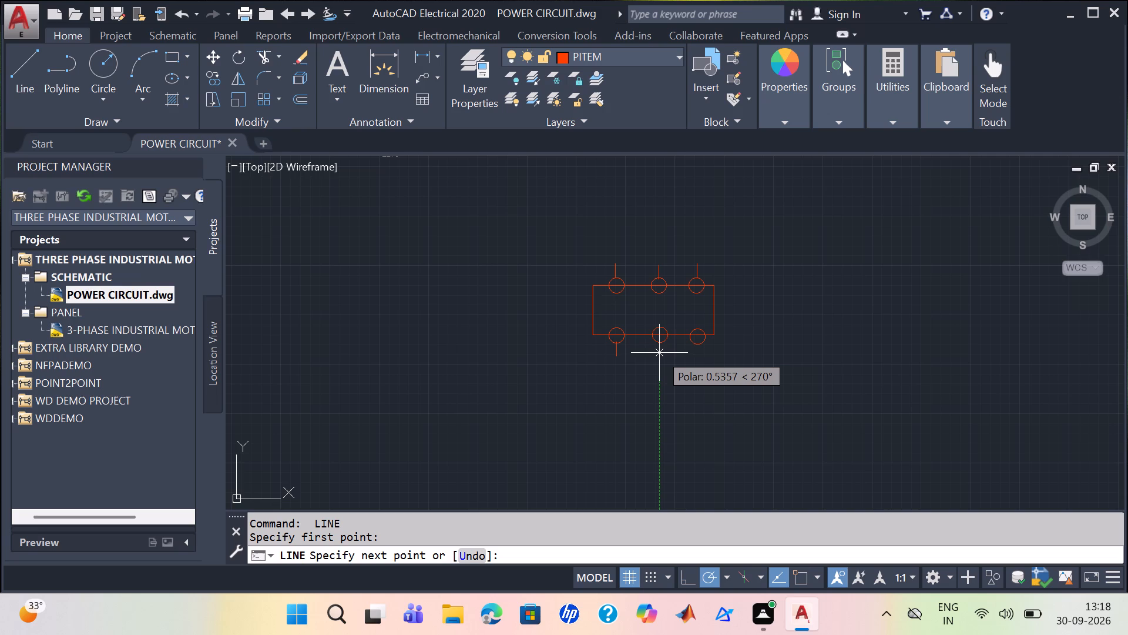
left_click(659, 353)
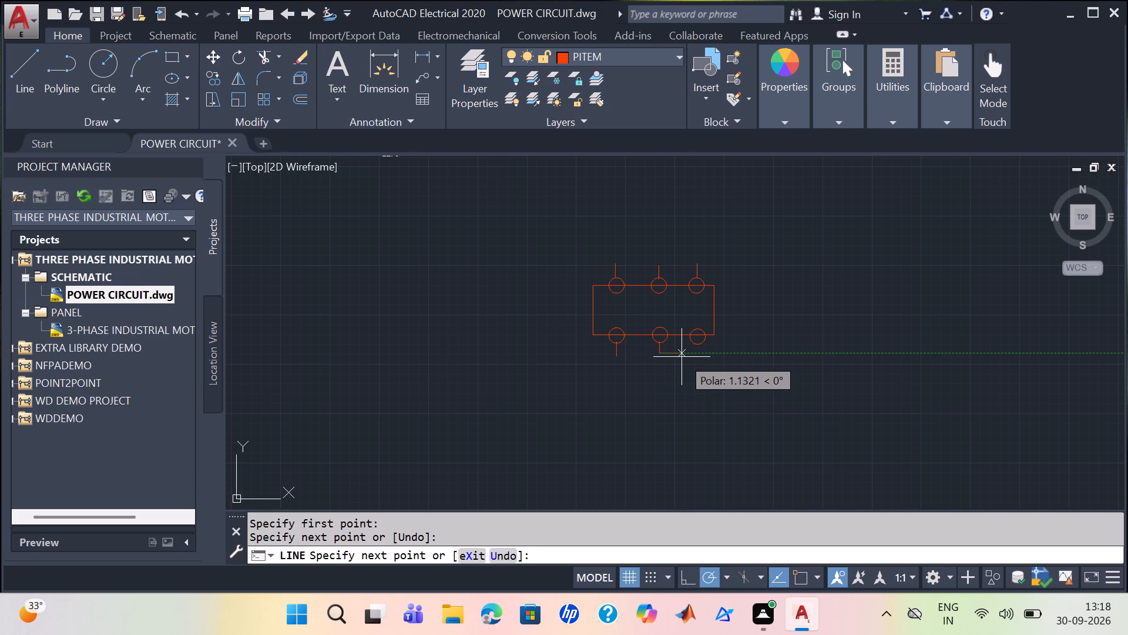
key("Escape")
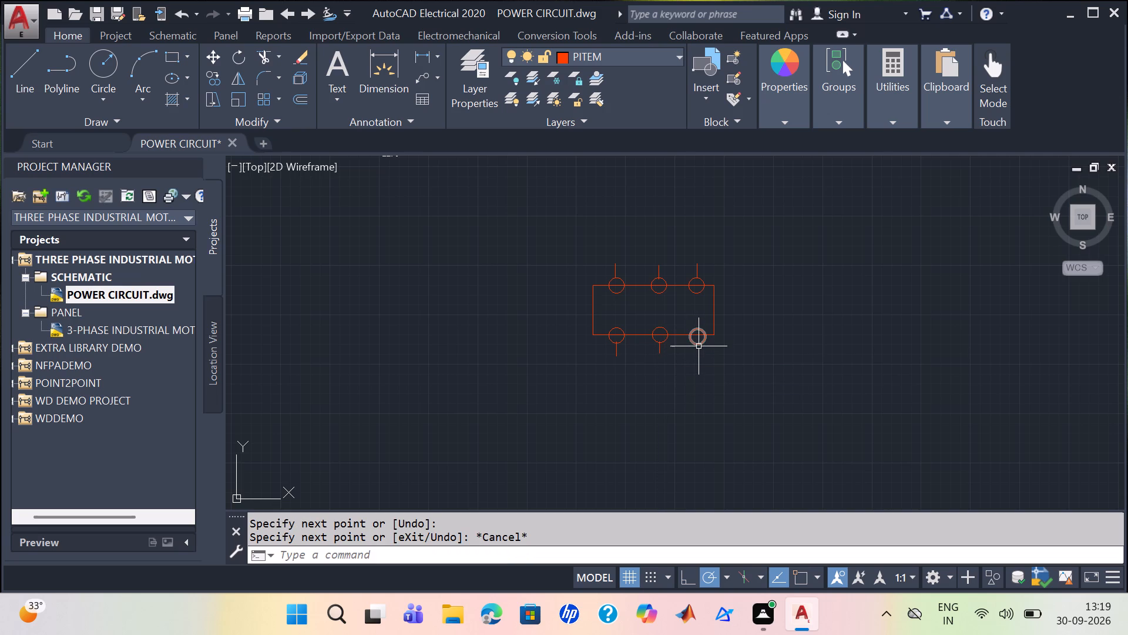
left_click(699, 346)
key("space")
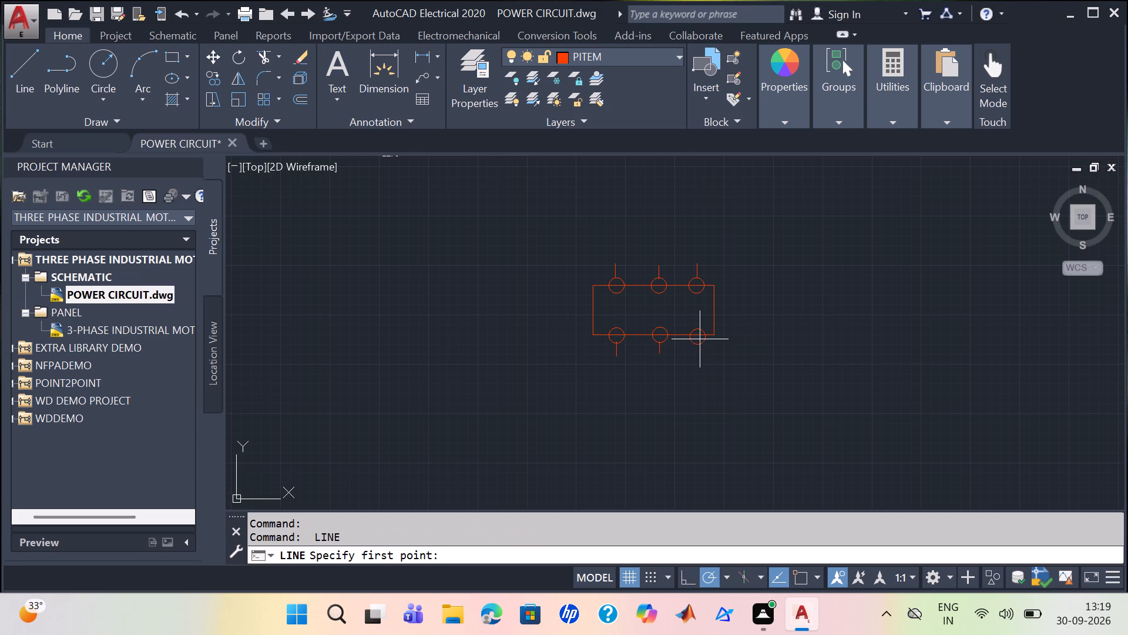
left_click(698, 345)
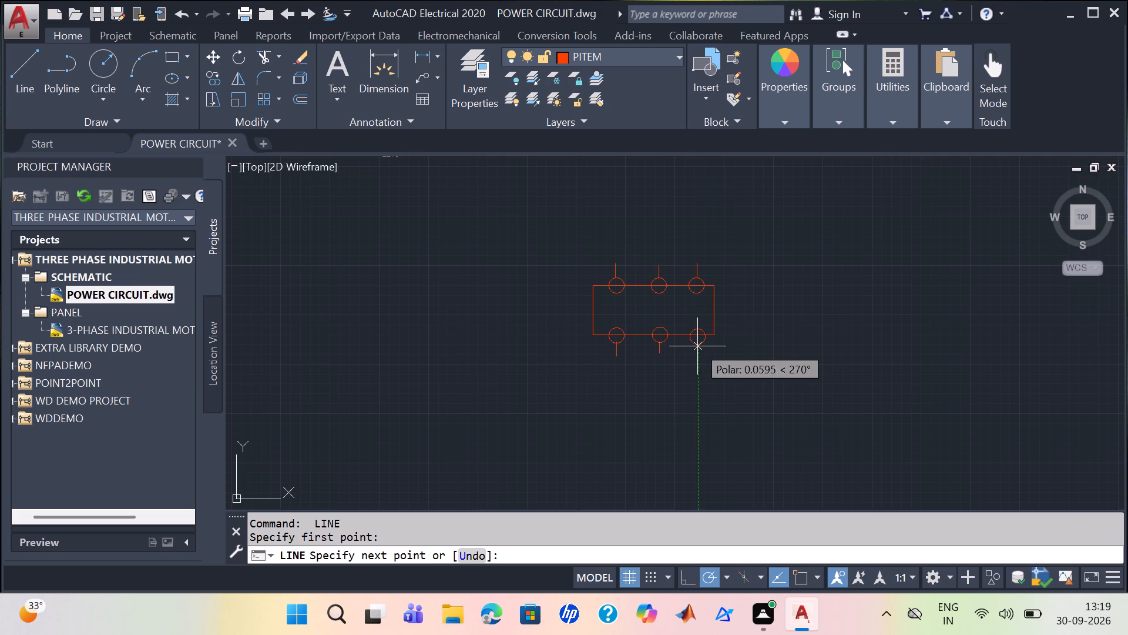
left_click(699, 356)
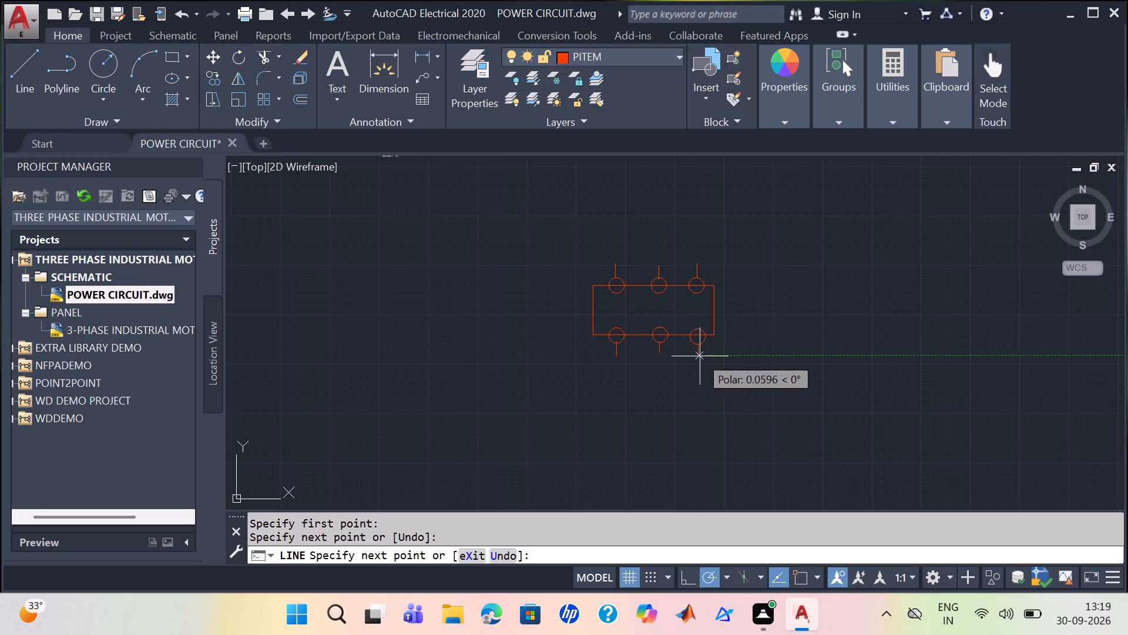
key("Escape")
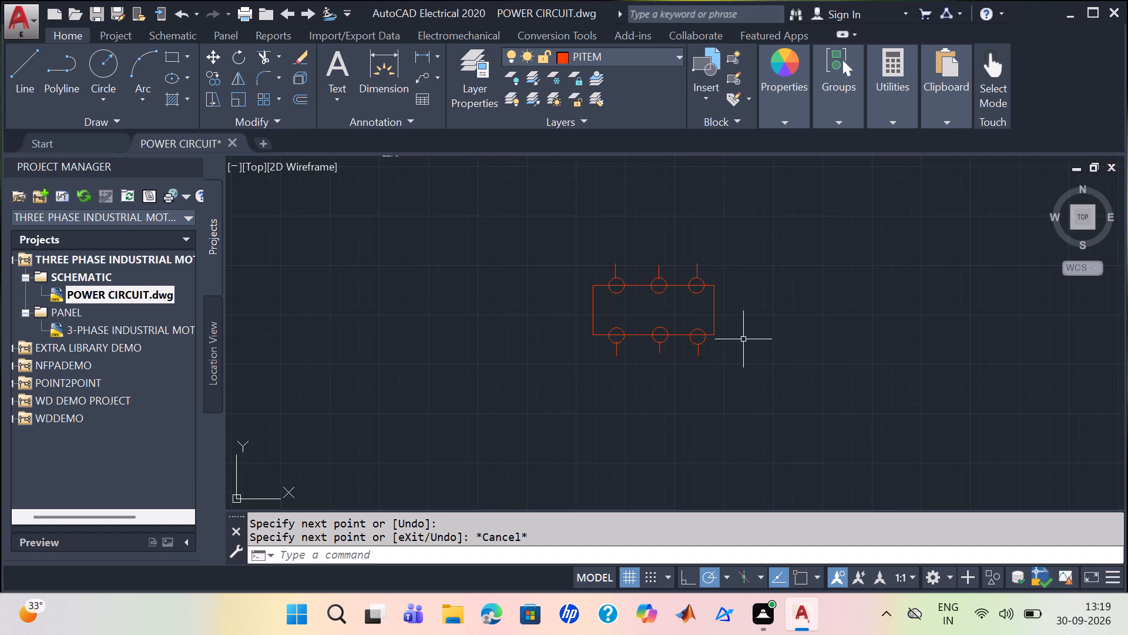
Start saving the drawn circuit to the icon menu, with the NFPA saved user circuits shown.
left_click(175, 36)
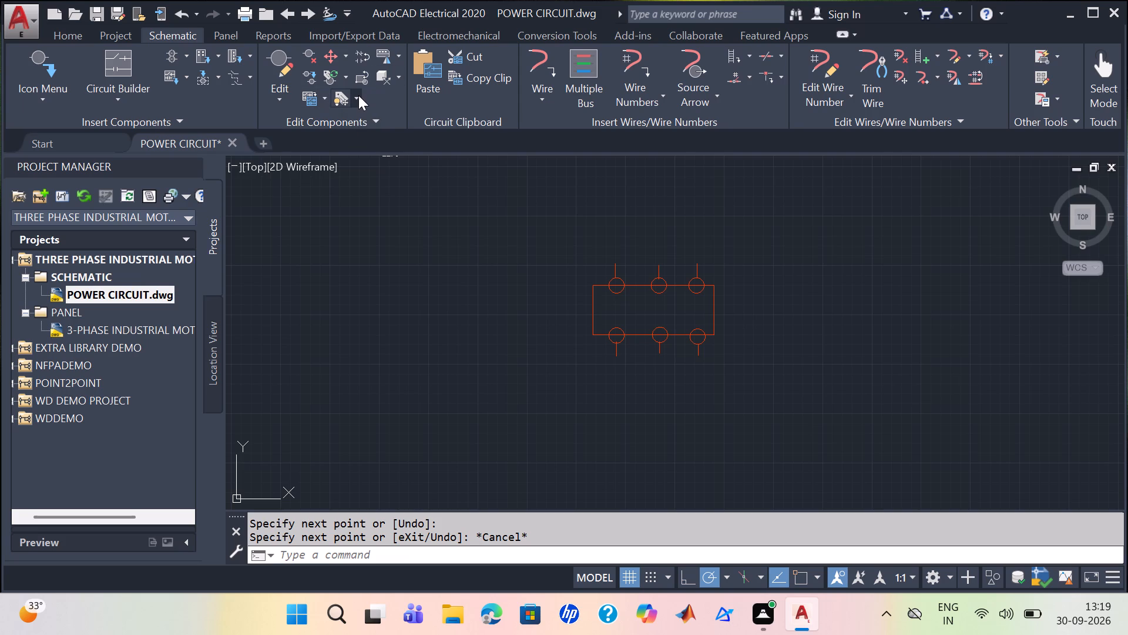
left_click(358, 95)
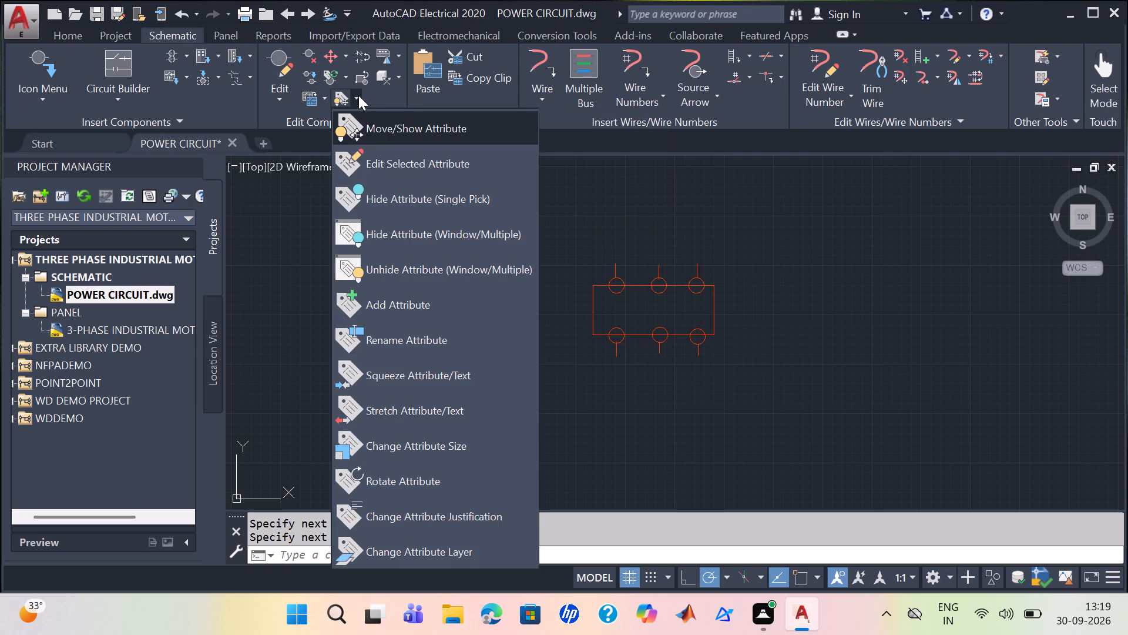
left_click(358, 95)
left_click(325, 98)
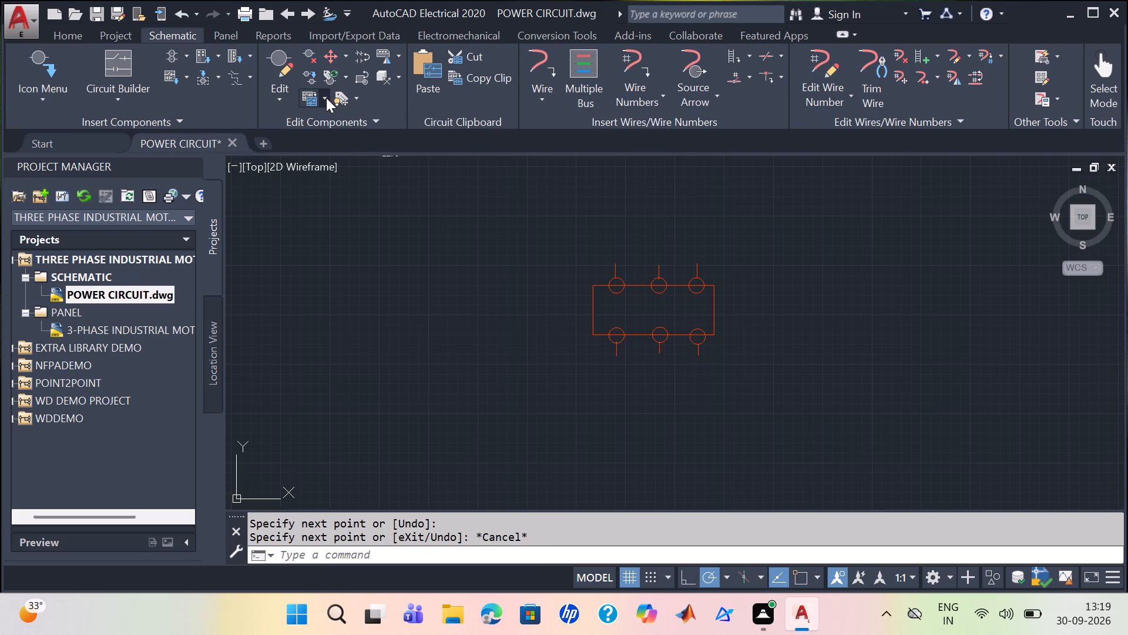
left_click(358, 189)
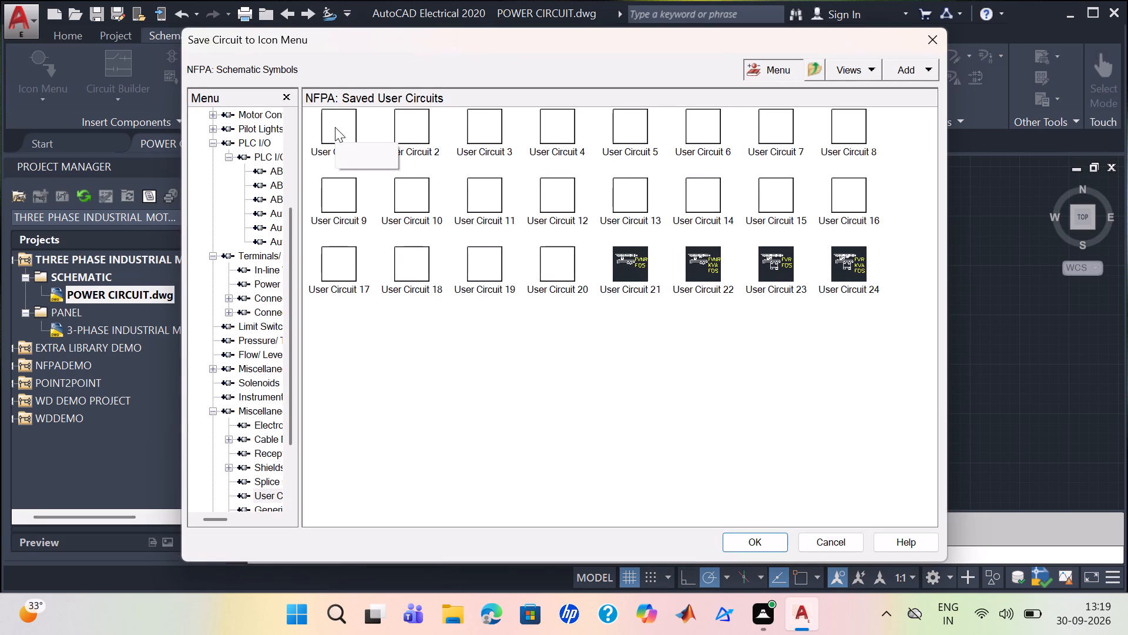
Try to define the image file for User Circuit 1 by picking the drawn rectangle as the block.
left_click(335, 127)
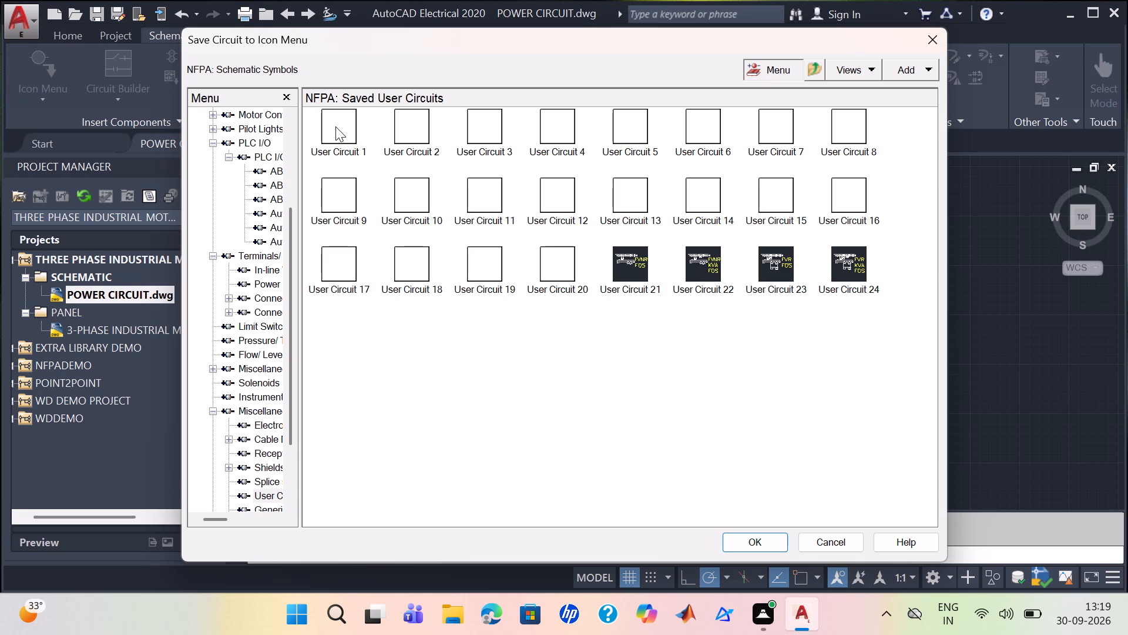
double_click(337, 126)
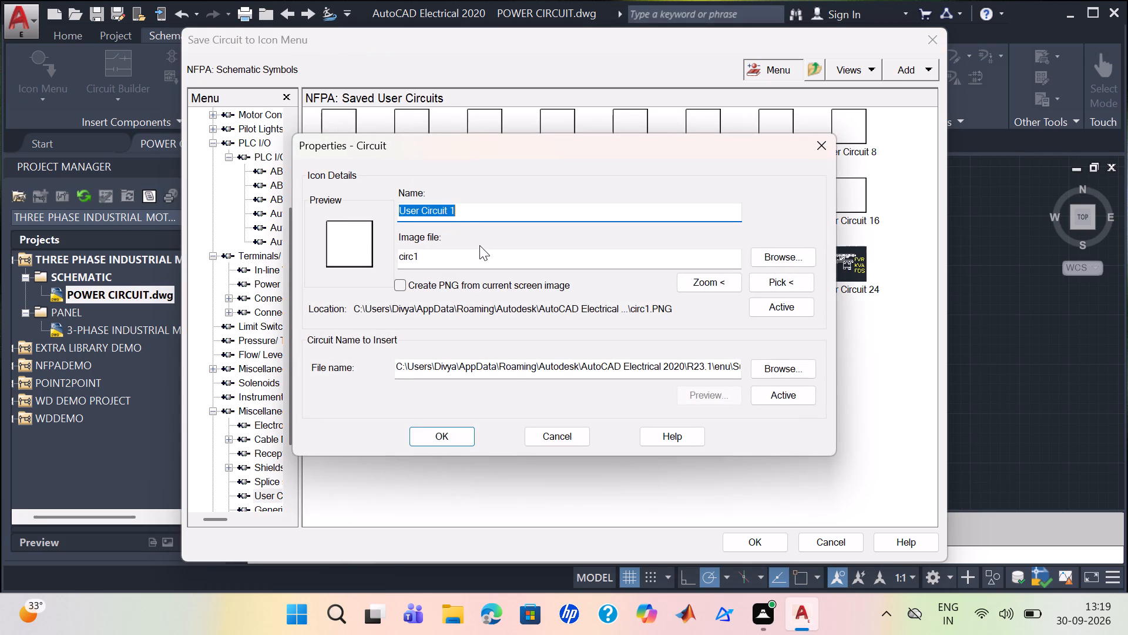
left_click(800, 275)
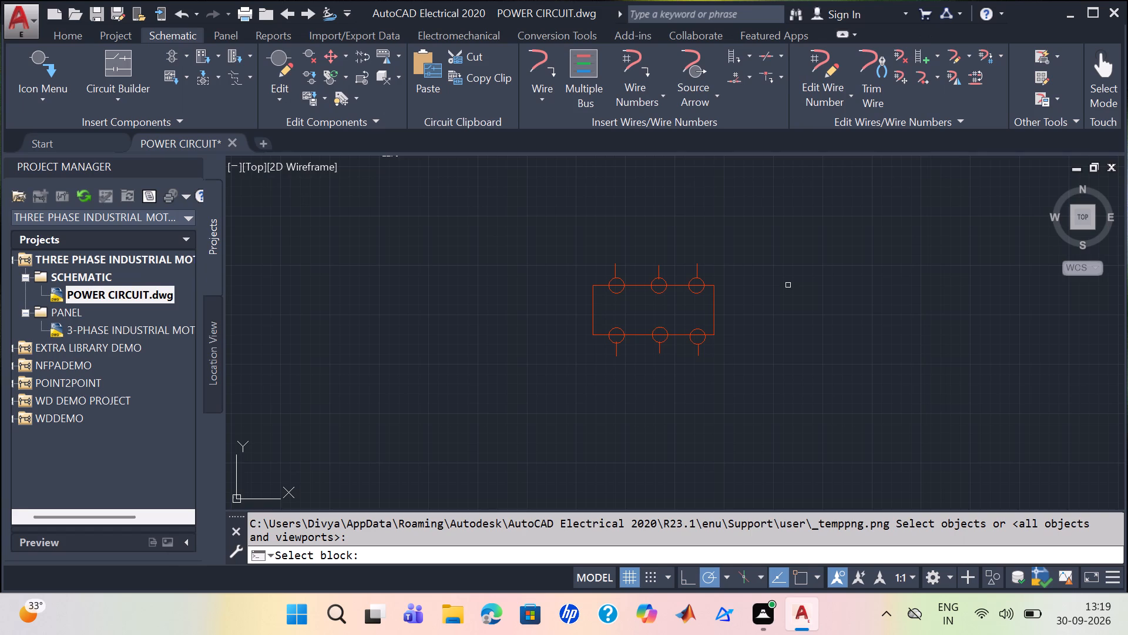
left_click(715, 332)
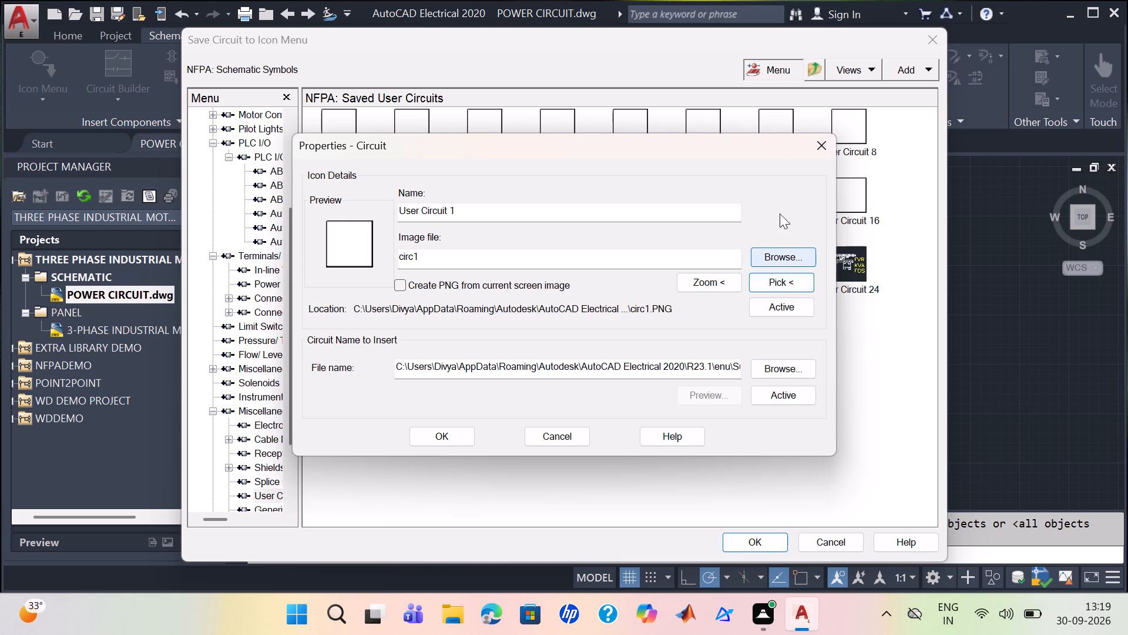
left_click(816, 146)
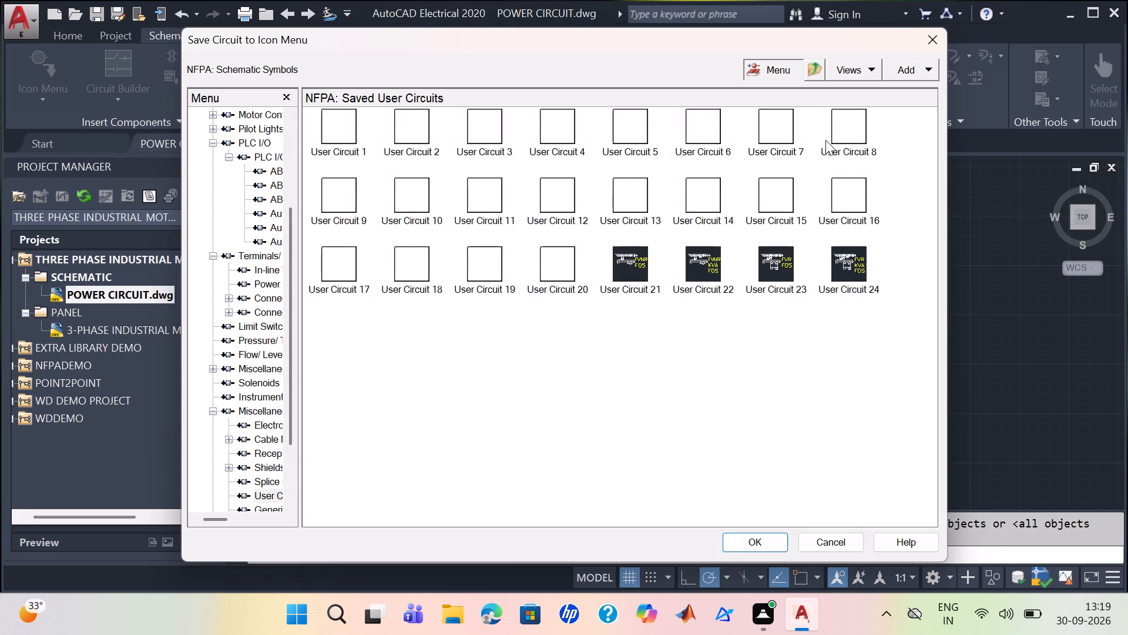
Use the active drawing's name, POWER CIRCUIT, as User Circuit 1's image file with a screen PNG, and agree to create the circuit.
double_click(342, 128)
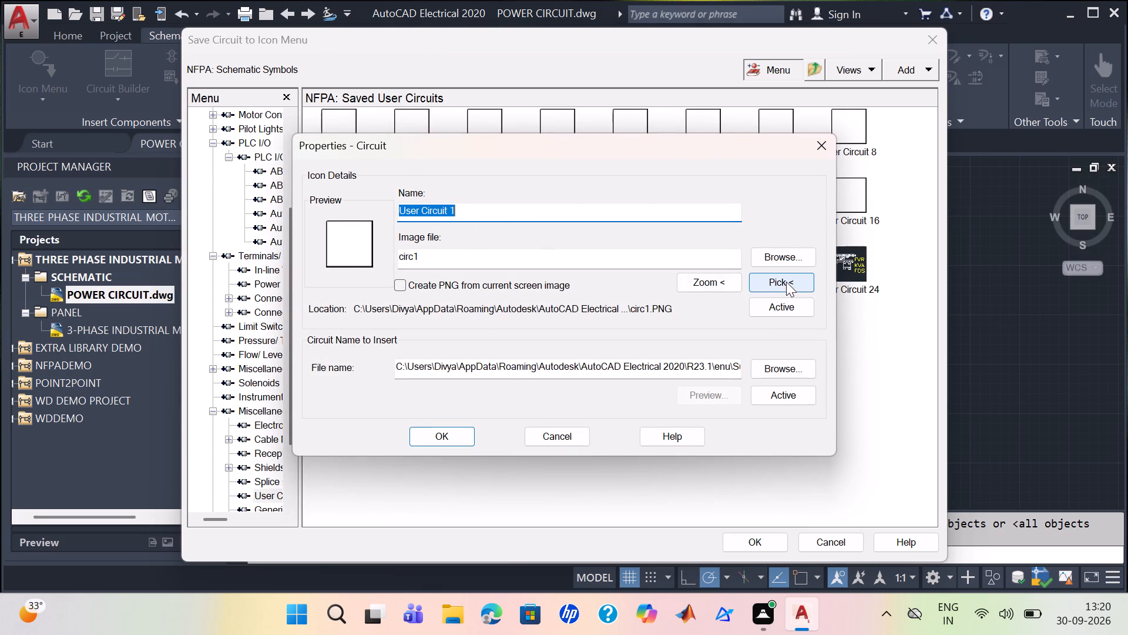
left_click(780, 303)
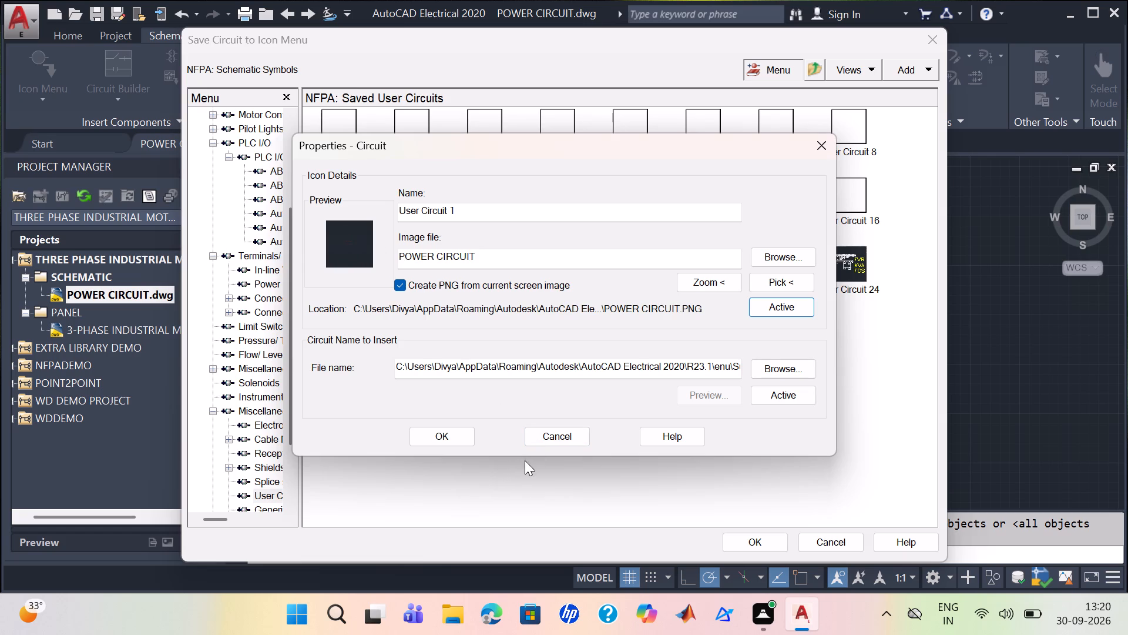
left_click(438, 440)
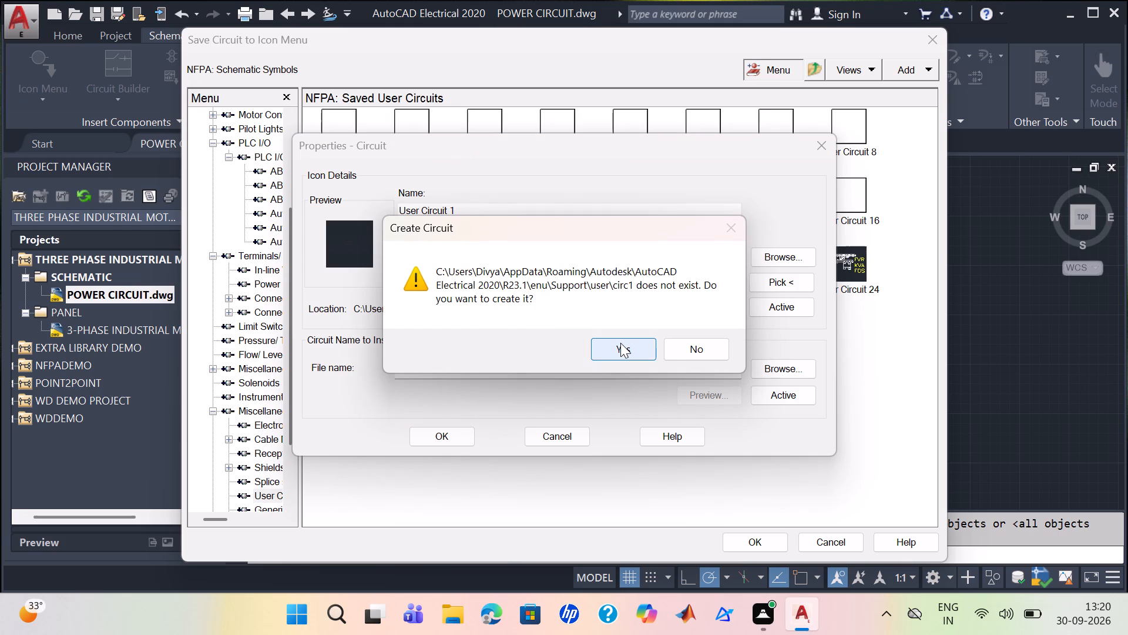
left_click(620, 343)
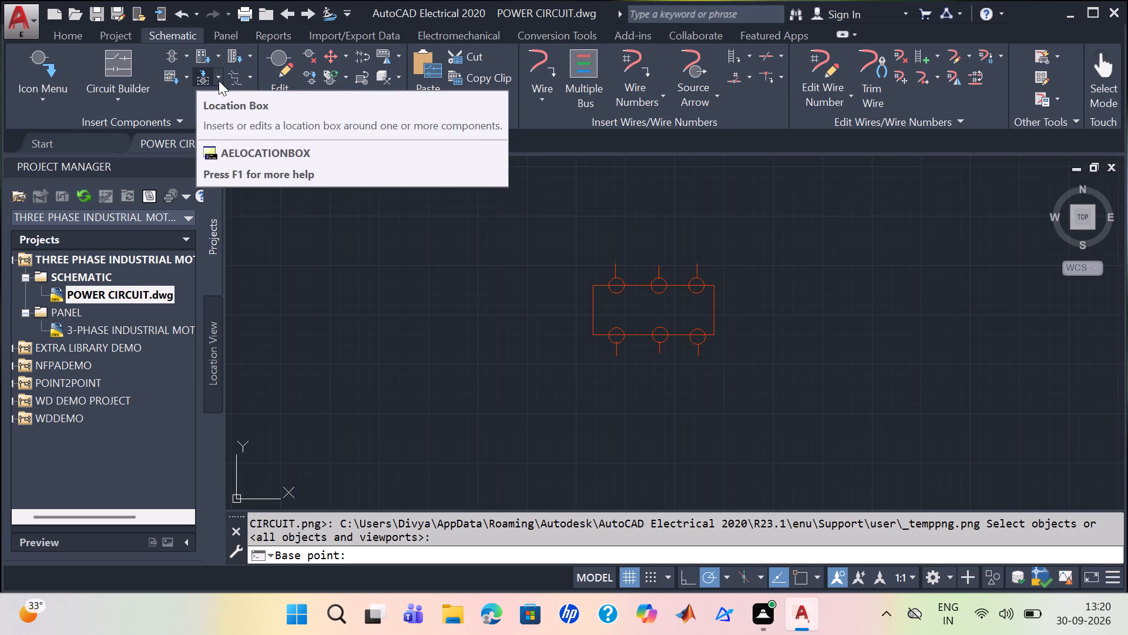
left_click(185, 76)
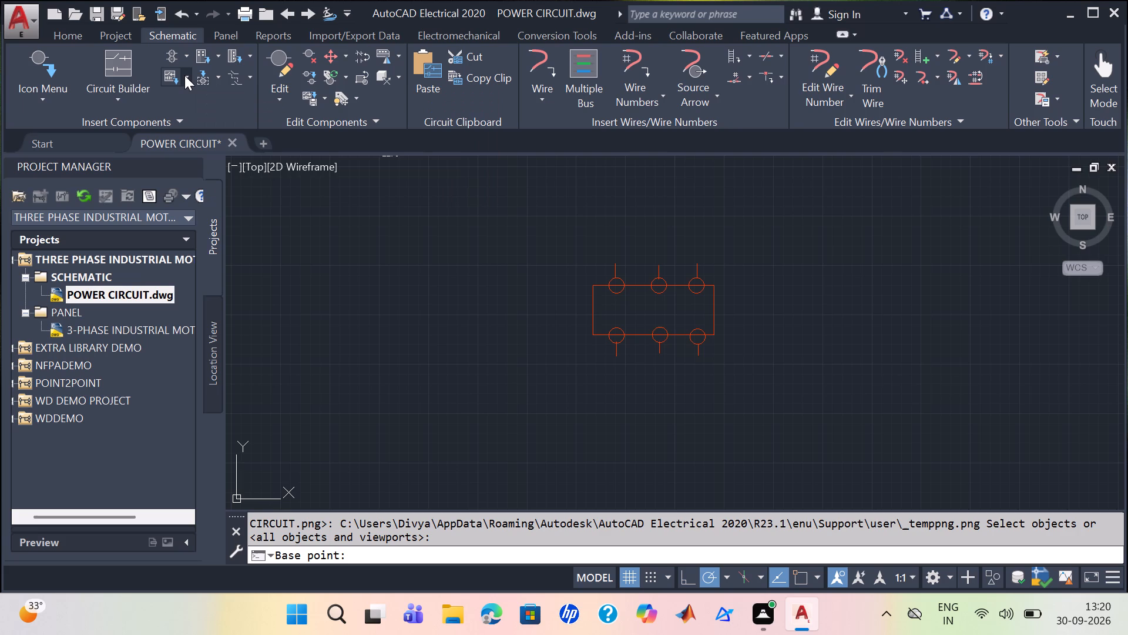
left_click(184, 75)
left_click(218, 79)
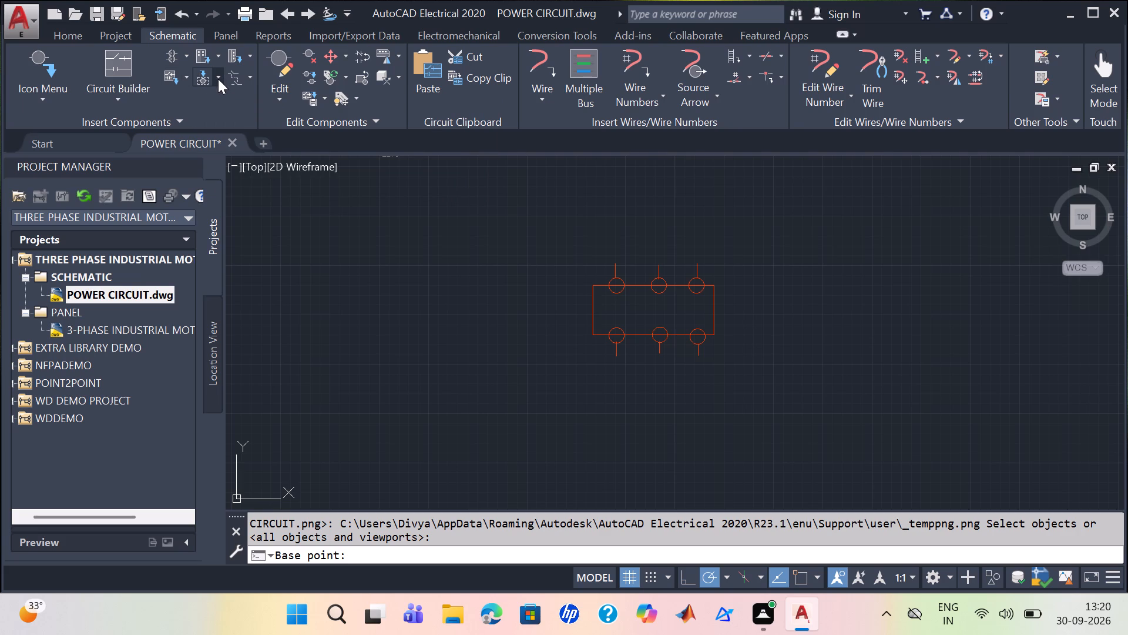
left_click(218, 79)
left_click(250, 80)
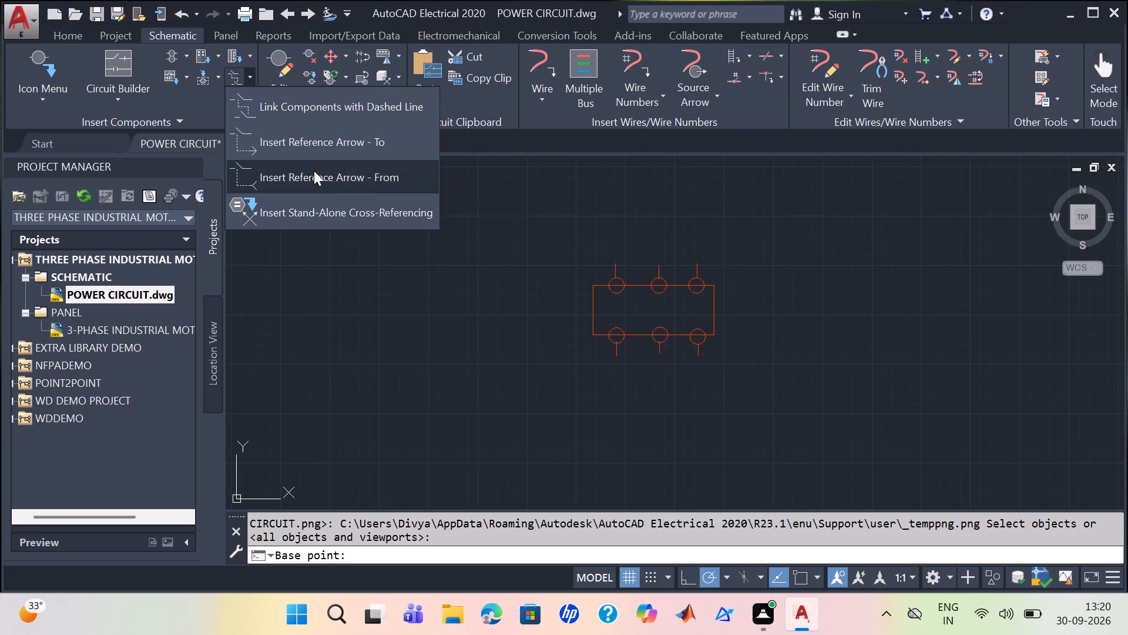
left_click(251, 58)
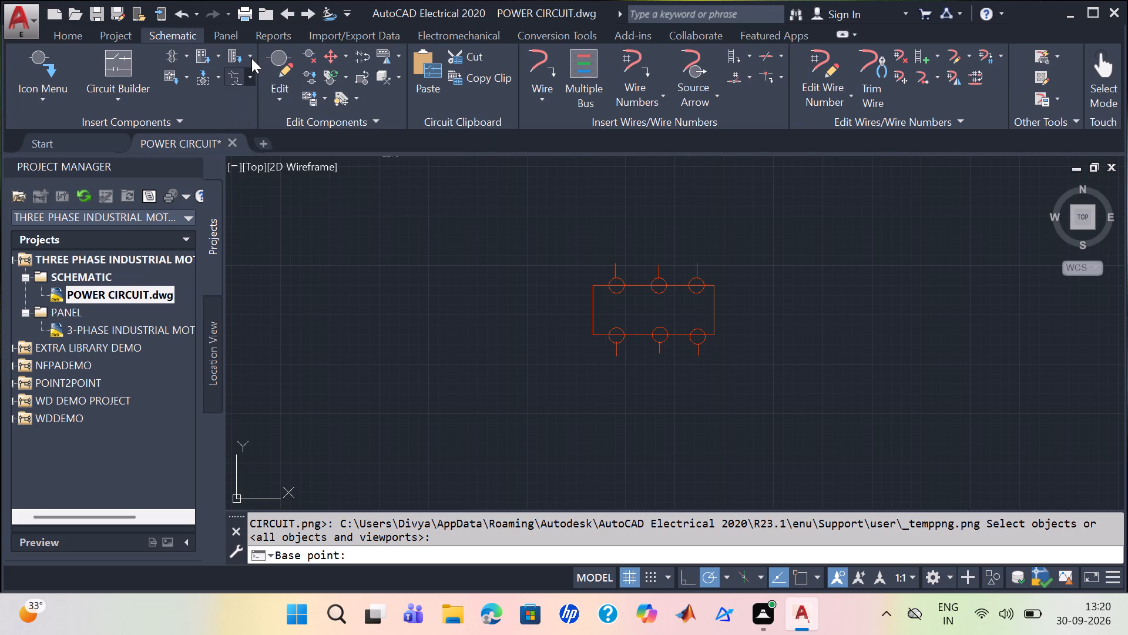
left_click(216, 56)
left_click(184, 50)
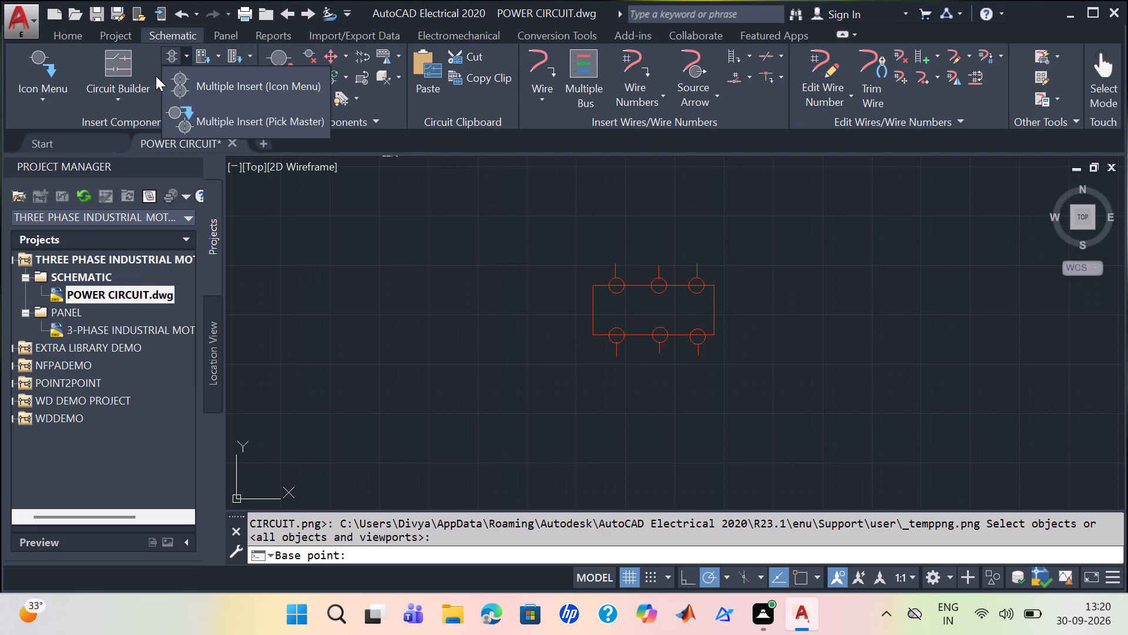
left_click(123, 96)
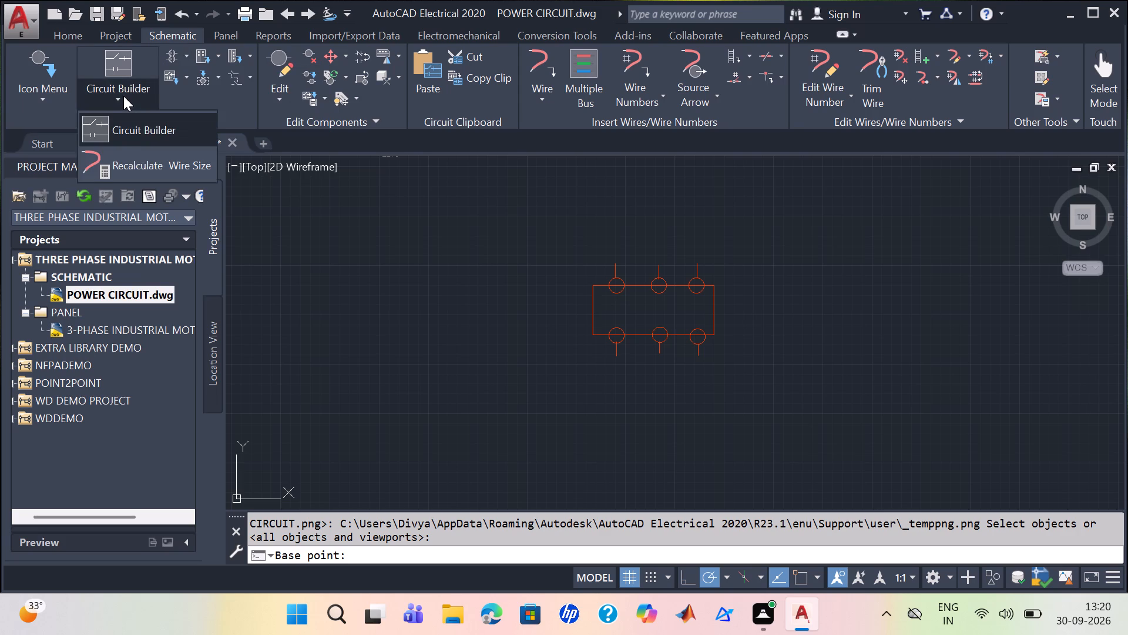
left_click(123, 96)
Restart saving the circuit to the icon menu and open User Circuit 1's properties, declining the first offer to create circ1.
left_click(189, 78)
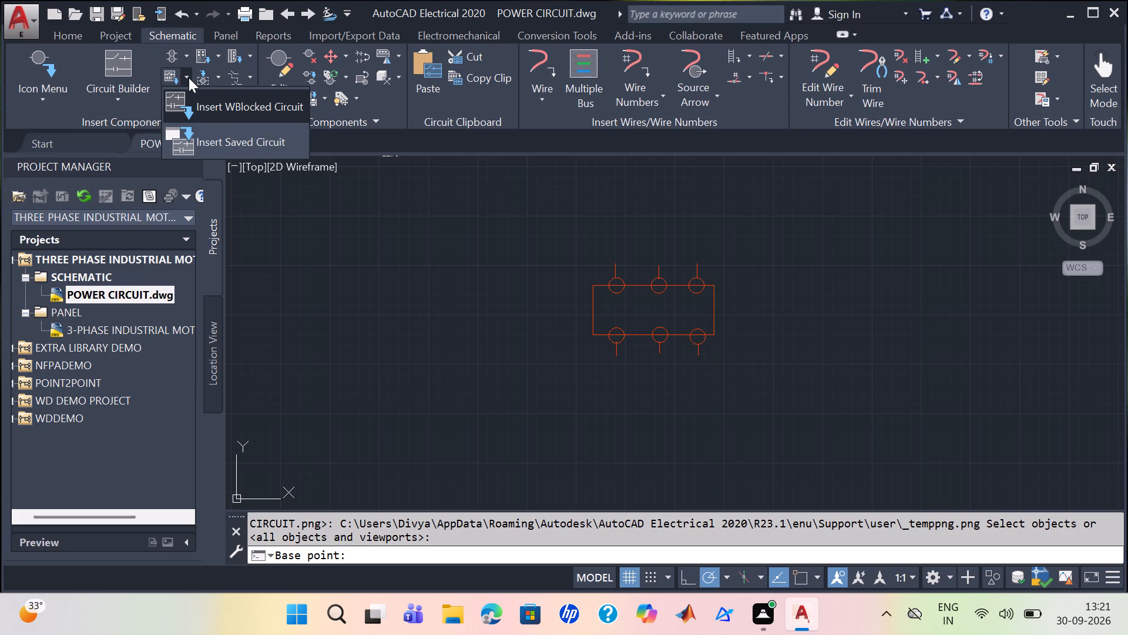
left_click(223, 138)
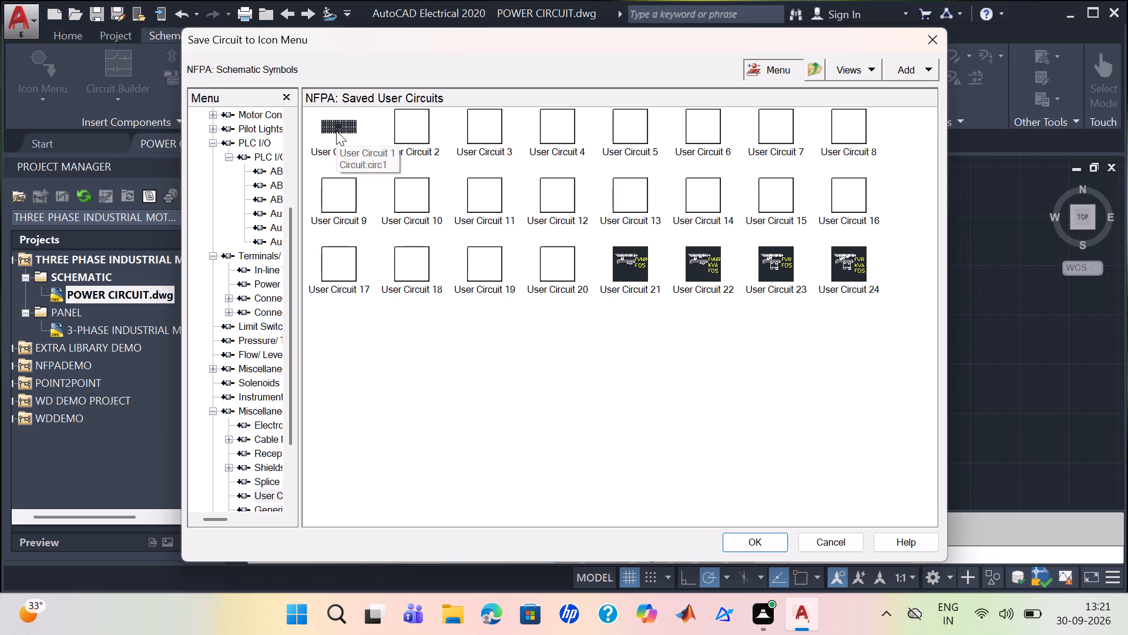
double_click(336, 131)
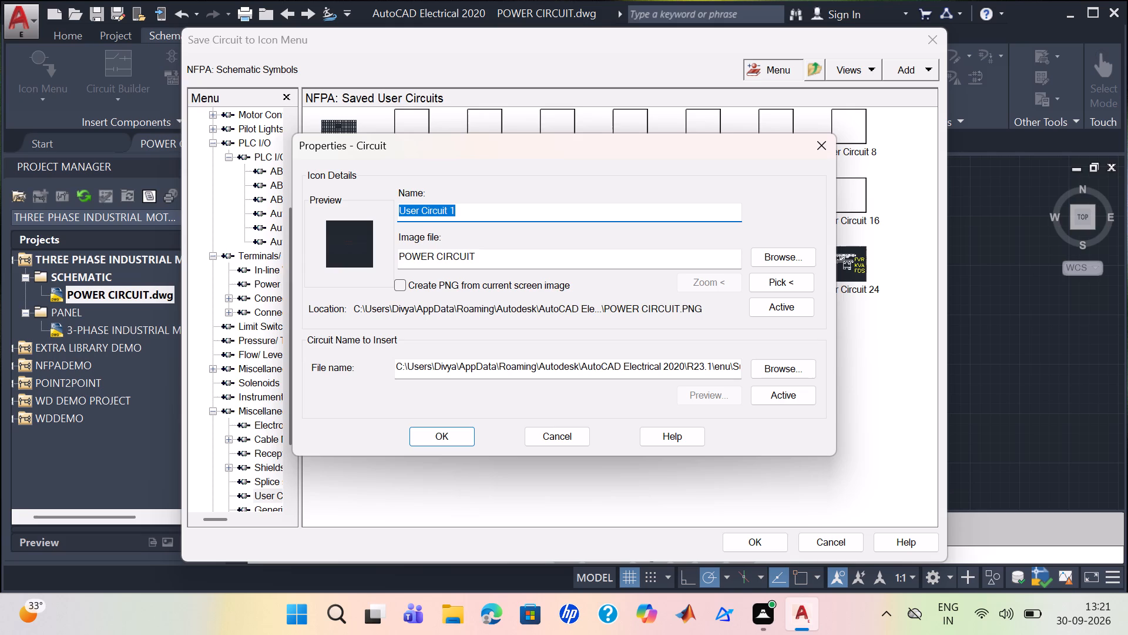
left_click(441, 439)
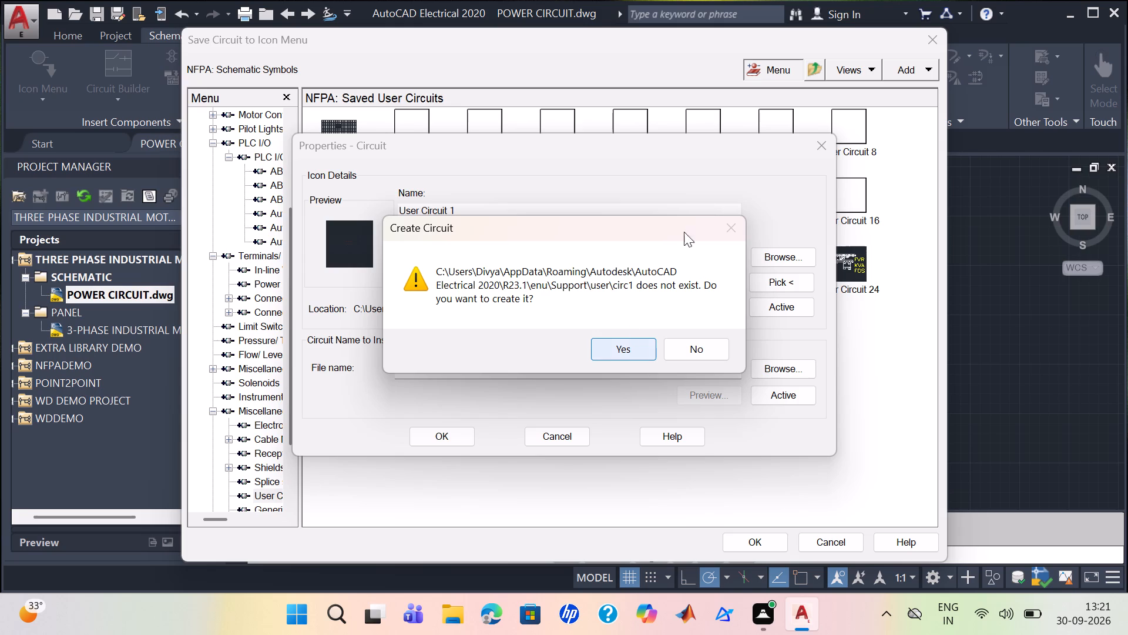
left_click(688, 352)
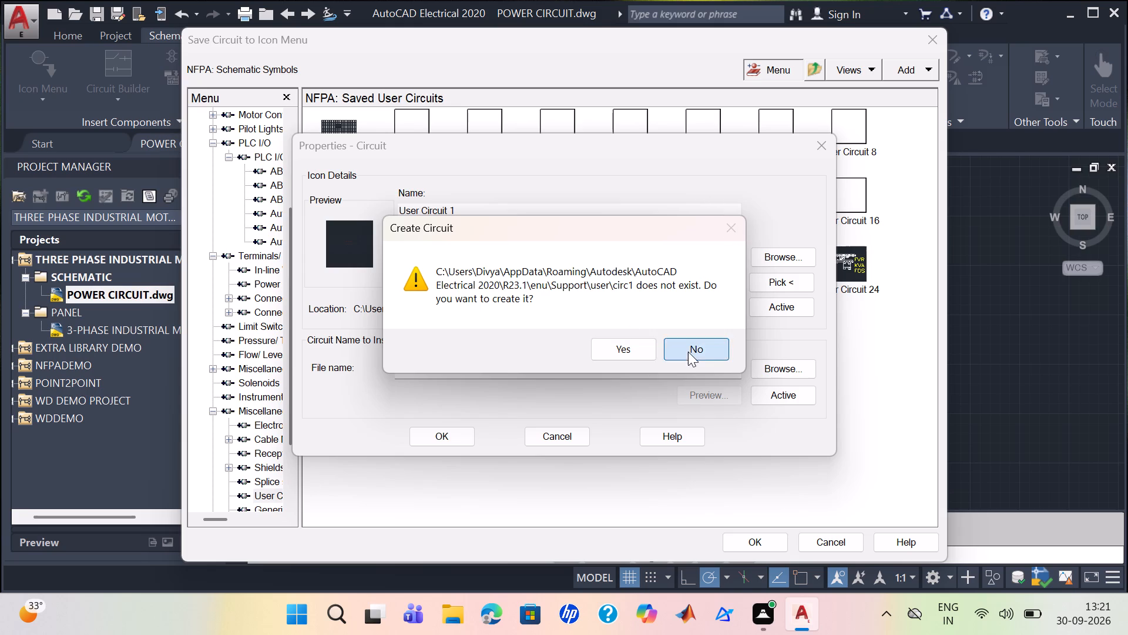
double_click(331, 123)
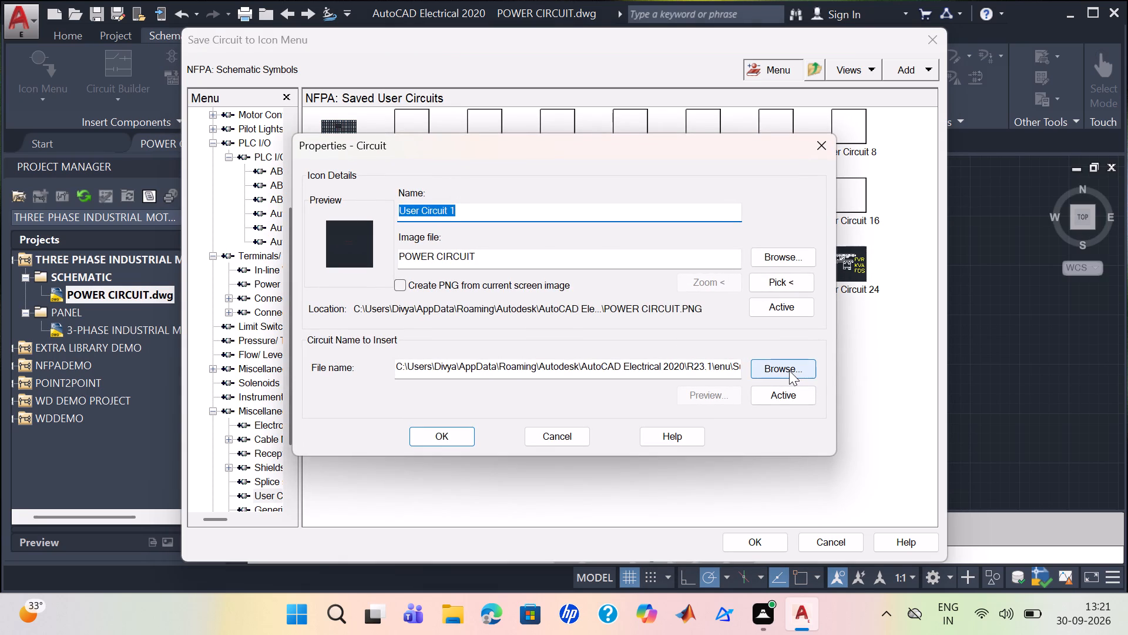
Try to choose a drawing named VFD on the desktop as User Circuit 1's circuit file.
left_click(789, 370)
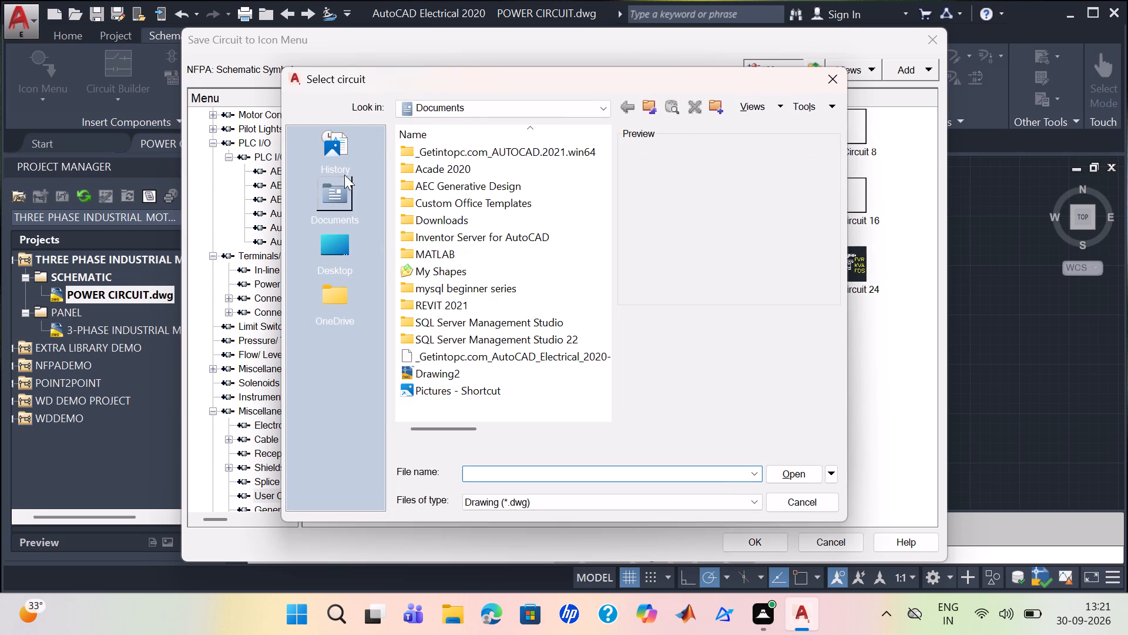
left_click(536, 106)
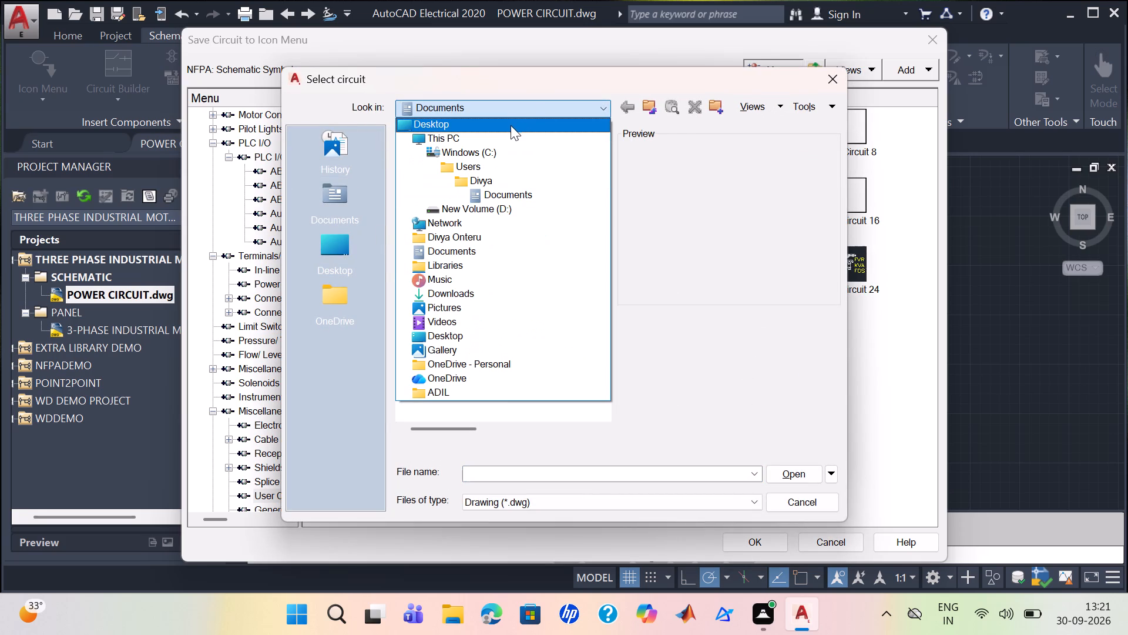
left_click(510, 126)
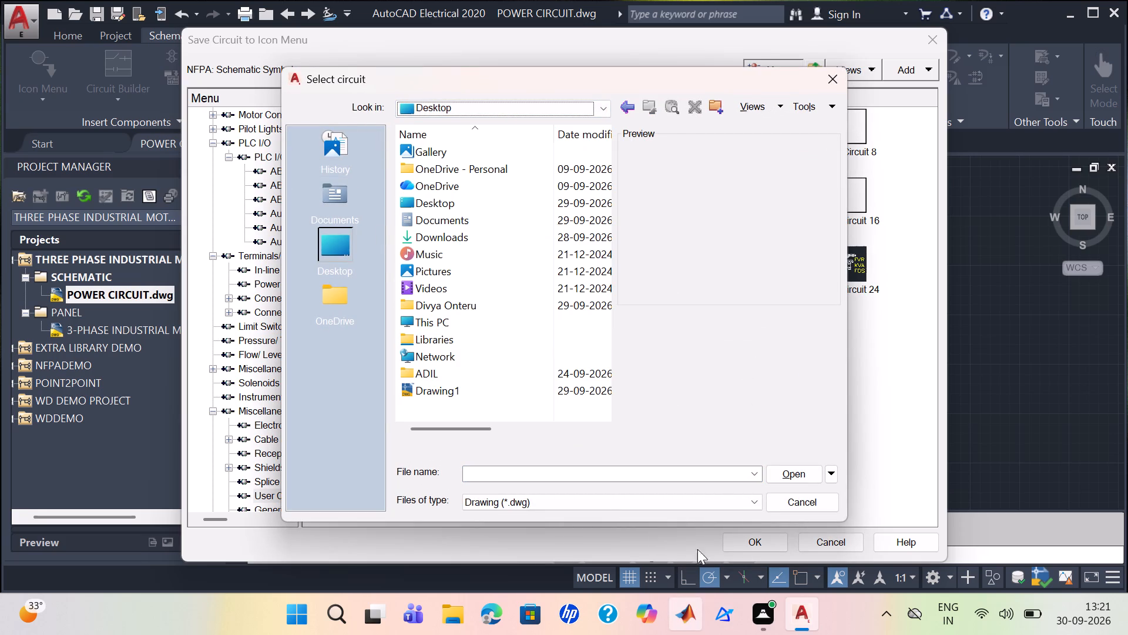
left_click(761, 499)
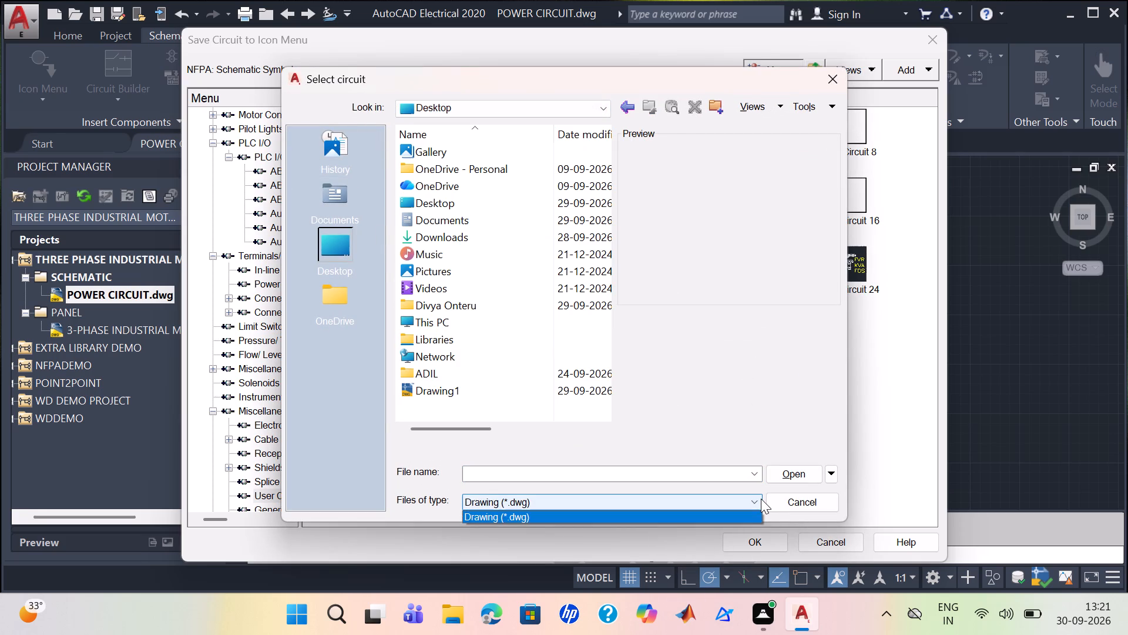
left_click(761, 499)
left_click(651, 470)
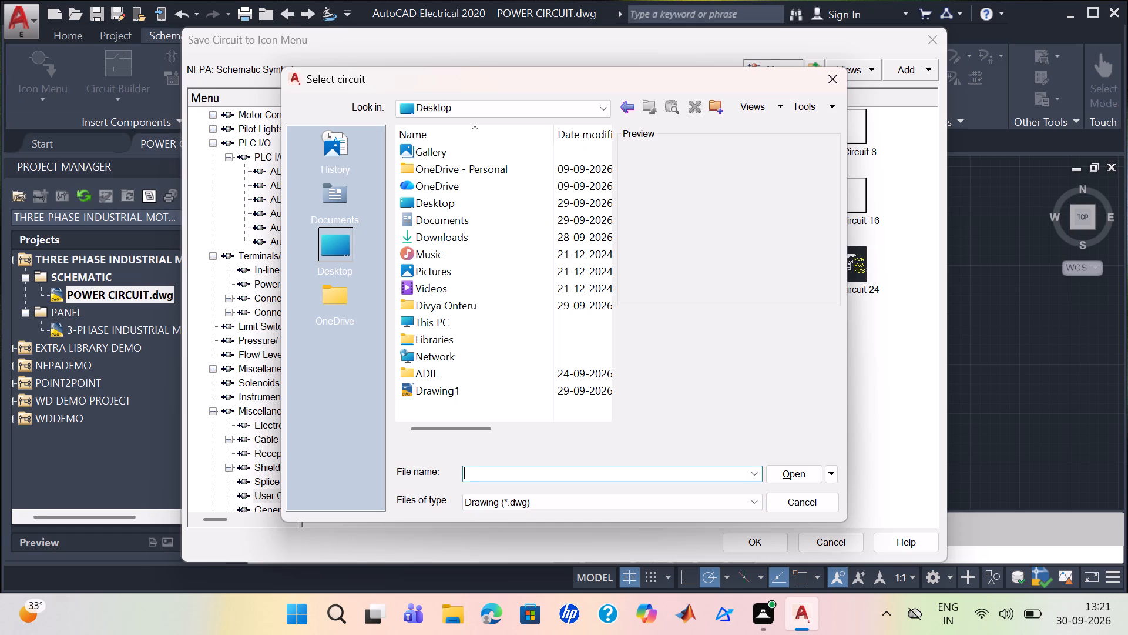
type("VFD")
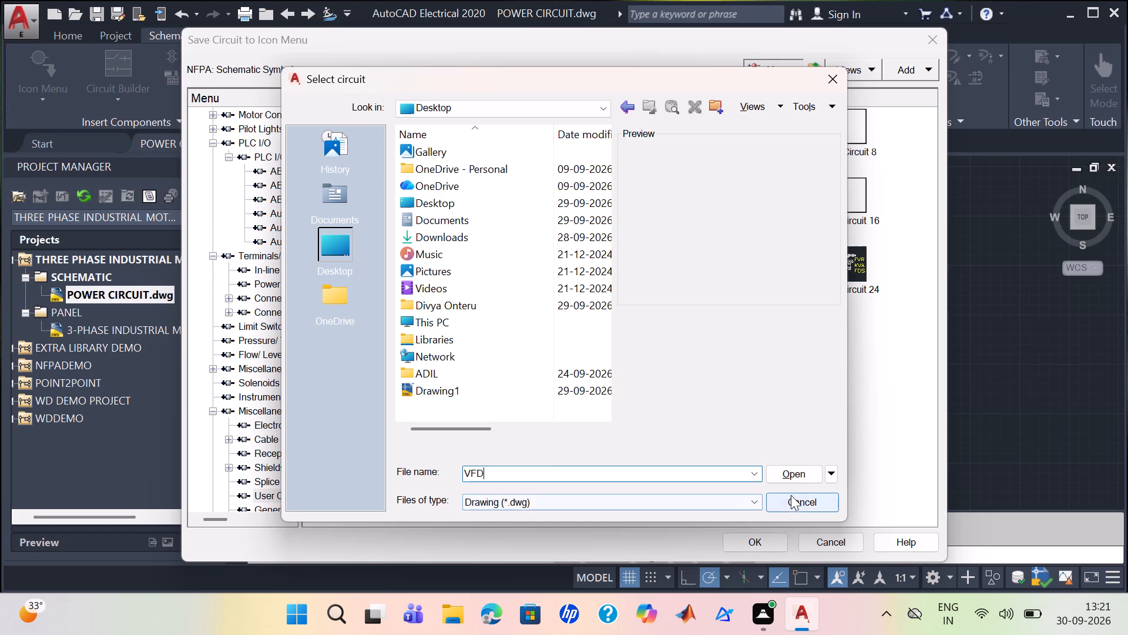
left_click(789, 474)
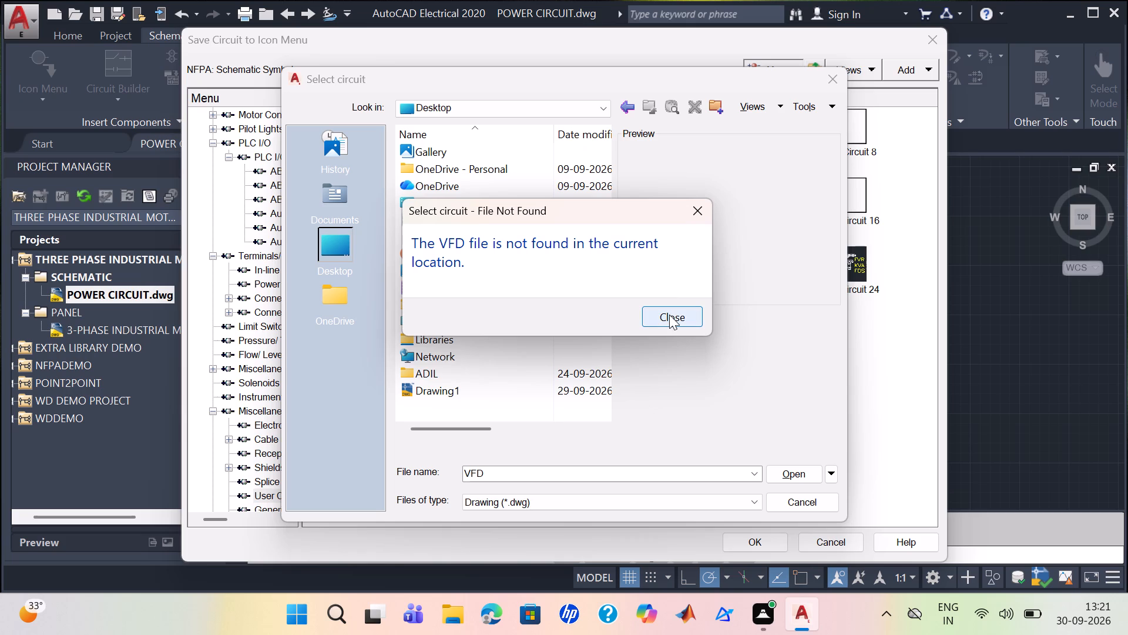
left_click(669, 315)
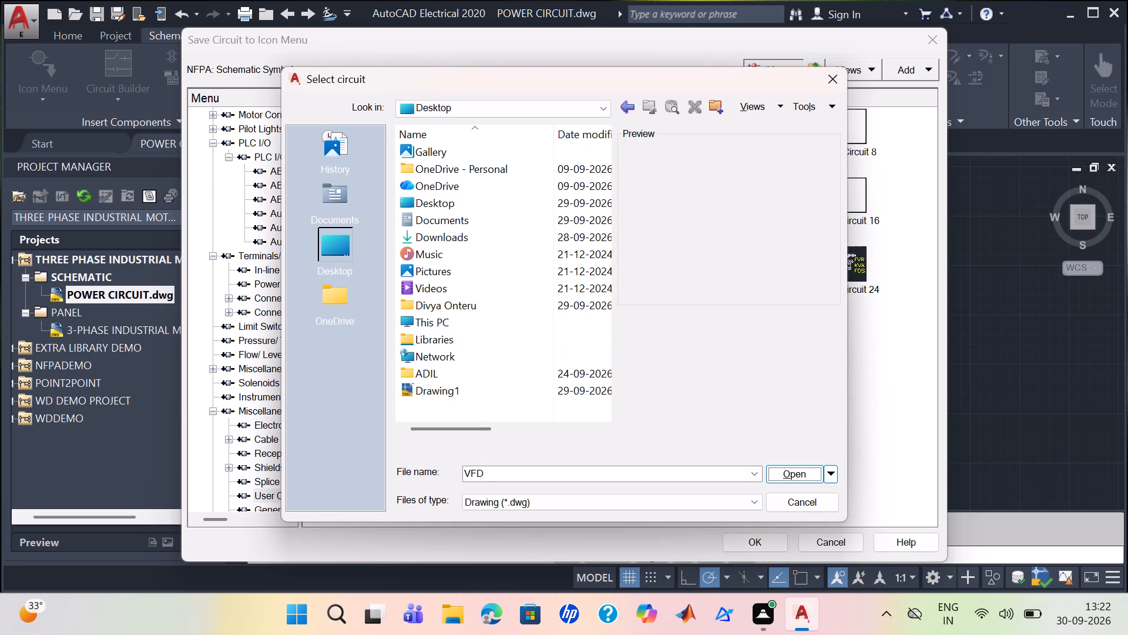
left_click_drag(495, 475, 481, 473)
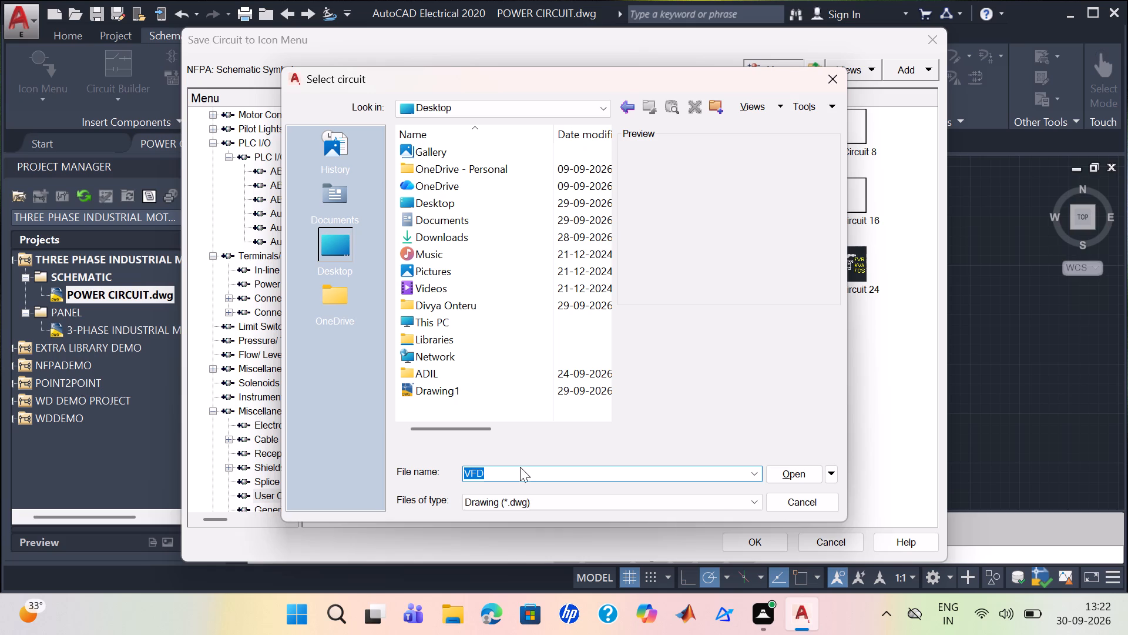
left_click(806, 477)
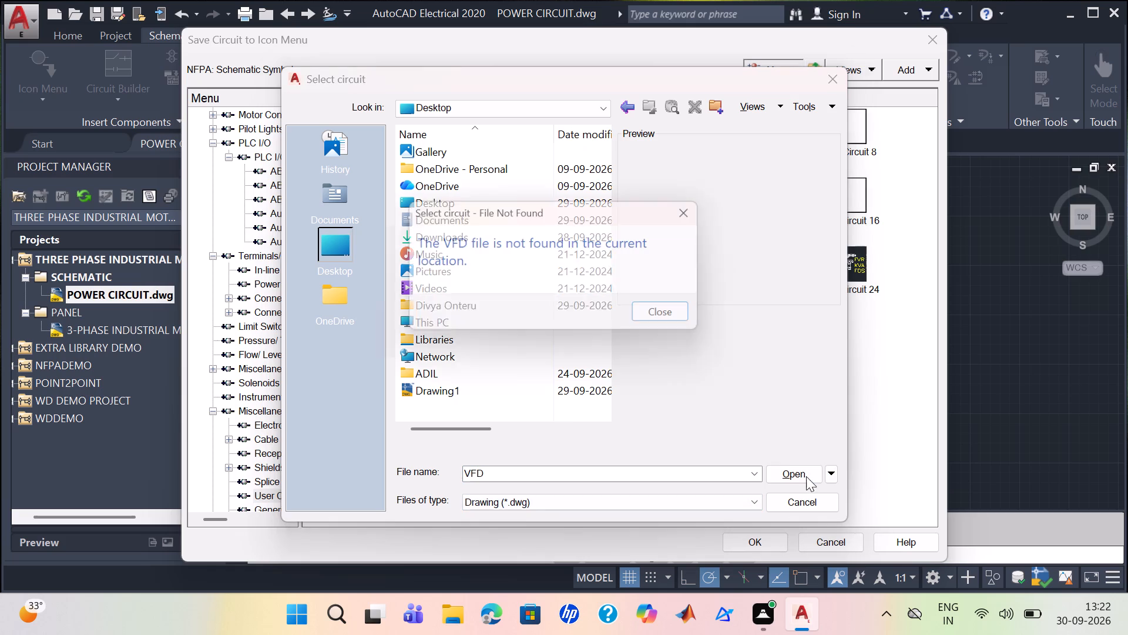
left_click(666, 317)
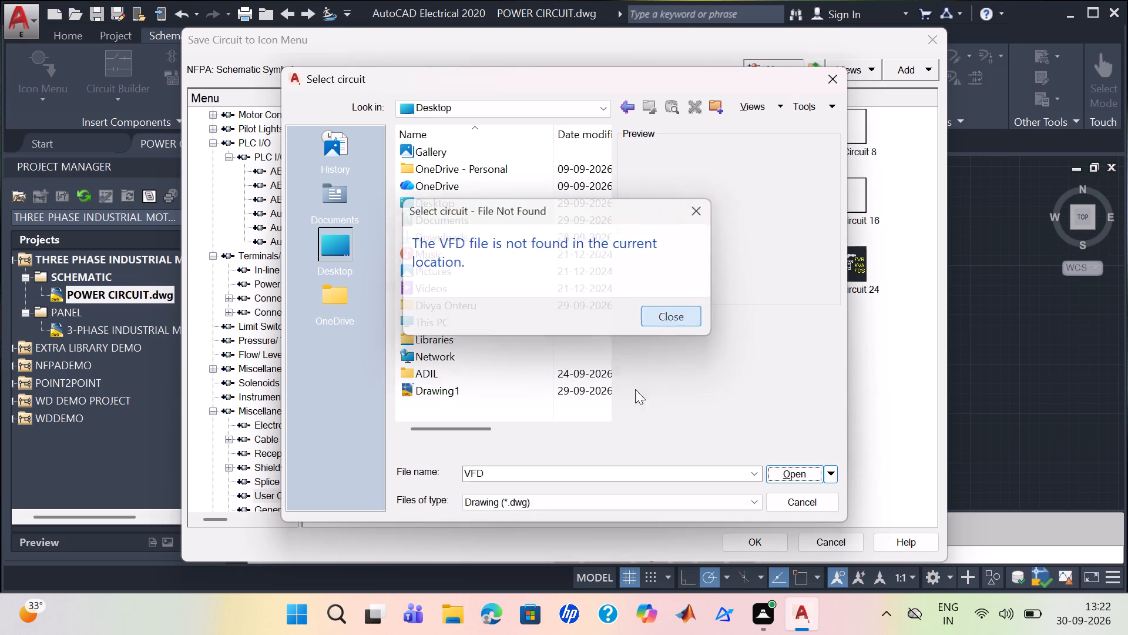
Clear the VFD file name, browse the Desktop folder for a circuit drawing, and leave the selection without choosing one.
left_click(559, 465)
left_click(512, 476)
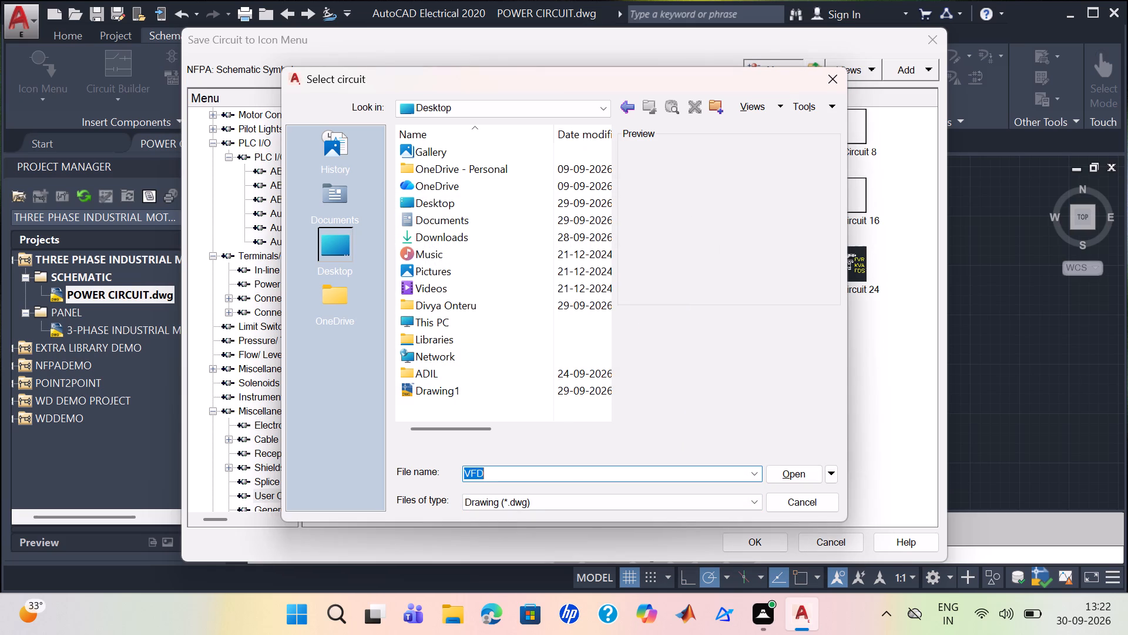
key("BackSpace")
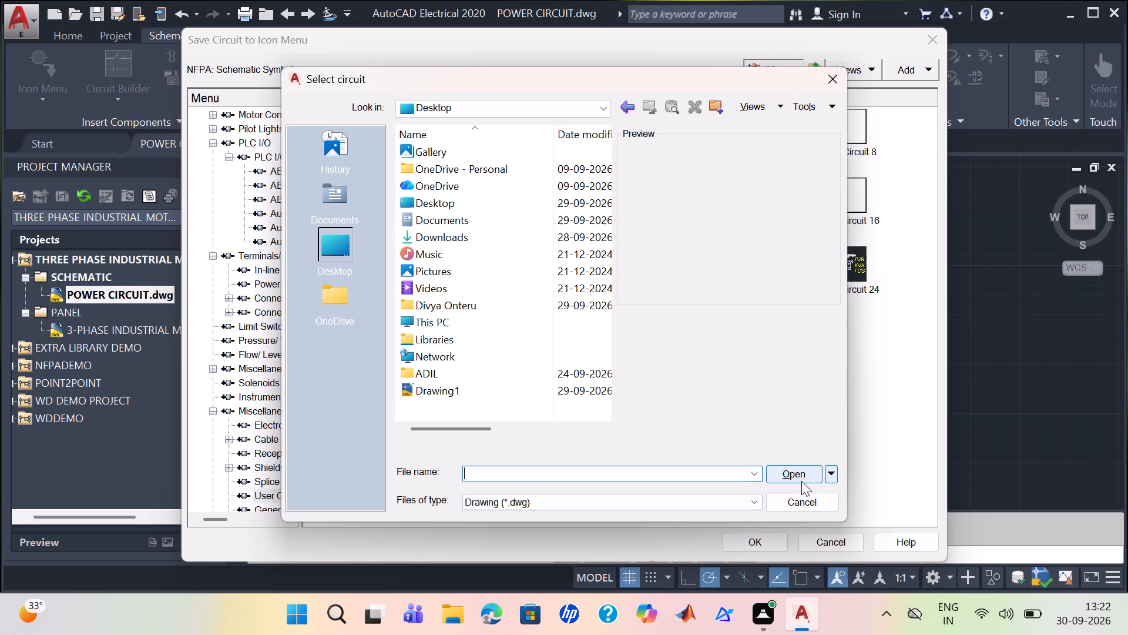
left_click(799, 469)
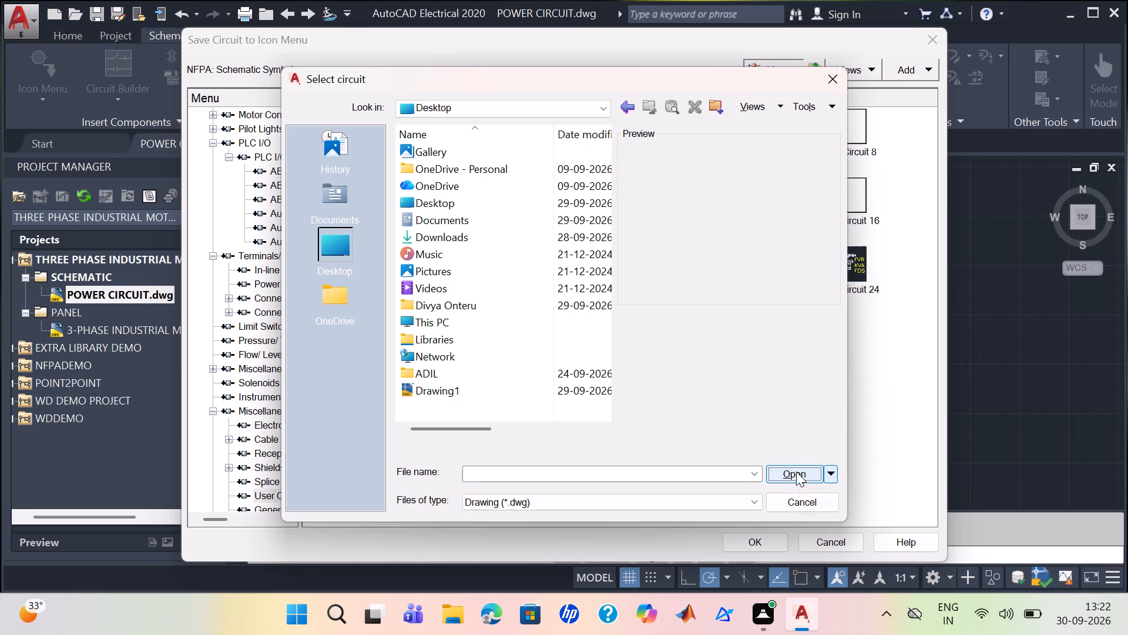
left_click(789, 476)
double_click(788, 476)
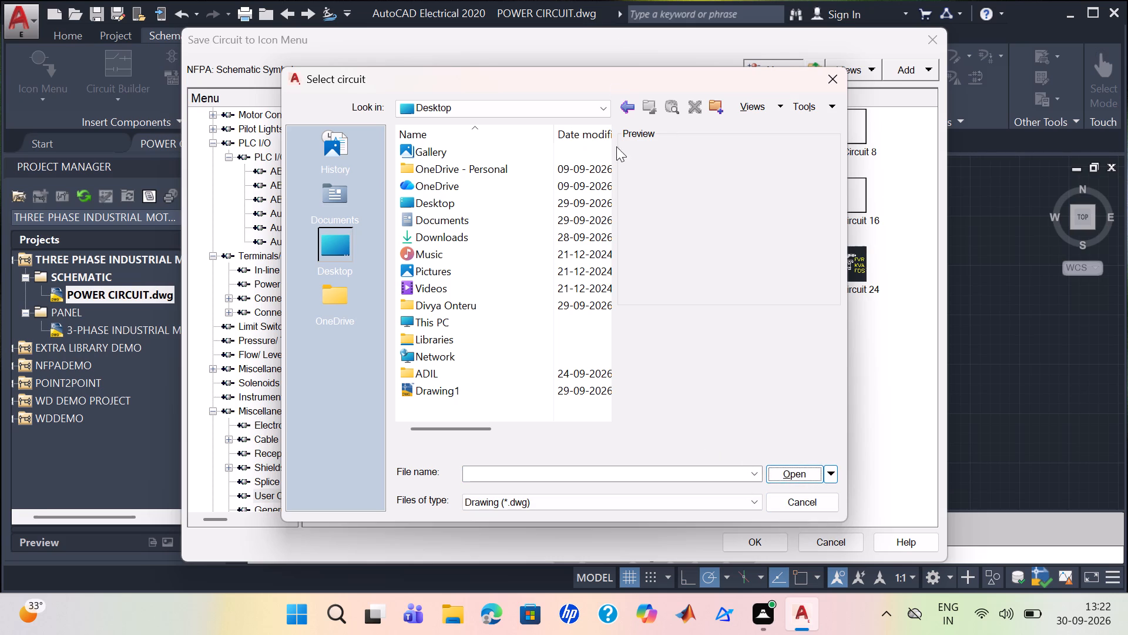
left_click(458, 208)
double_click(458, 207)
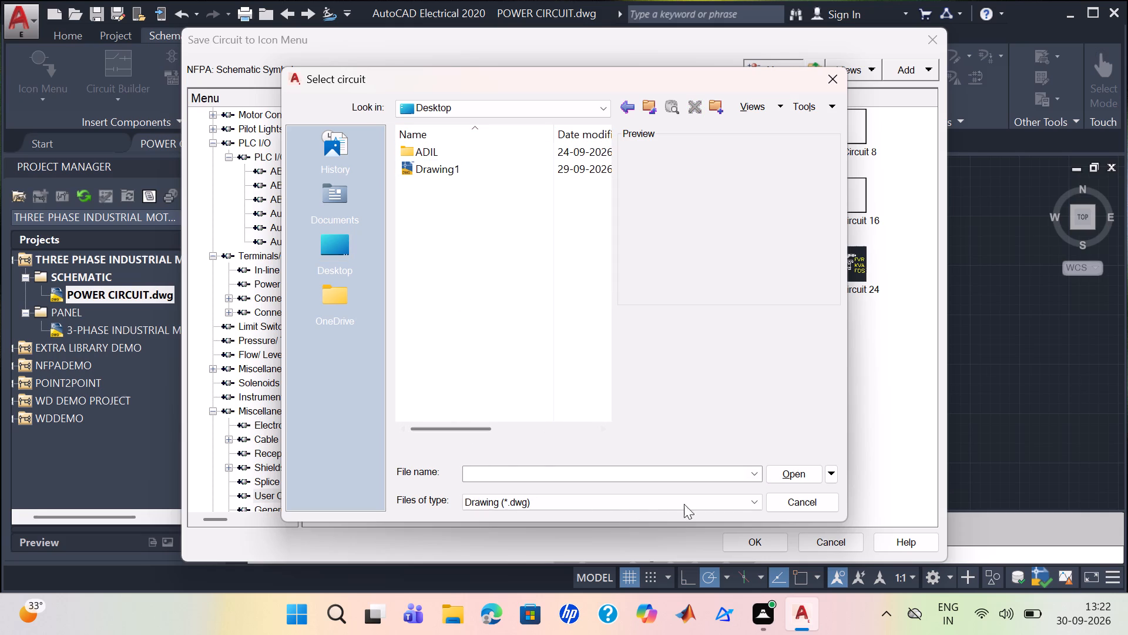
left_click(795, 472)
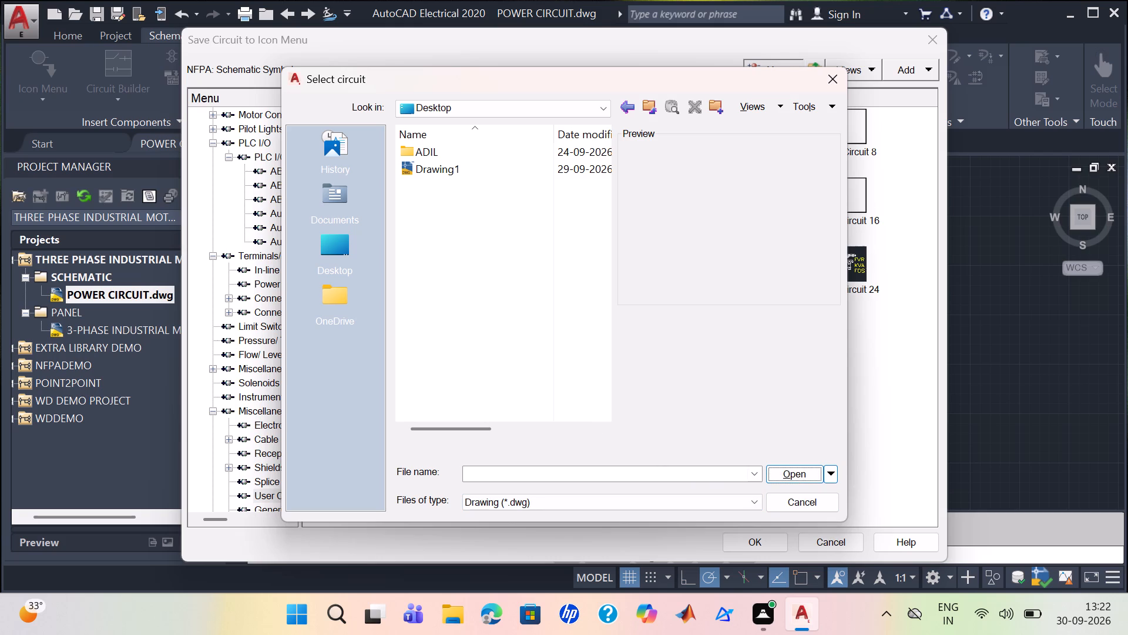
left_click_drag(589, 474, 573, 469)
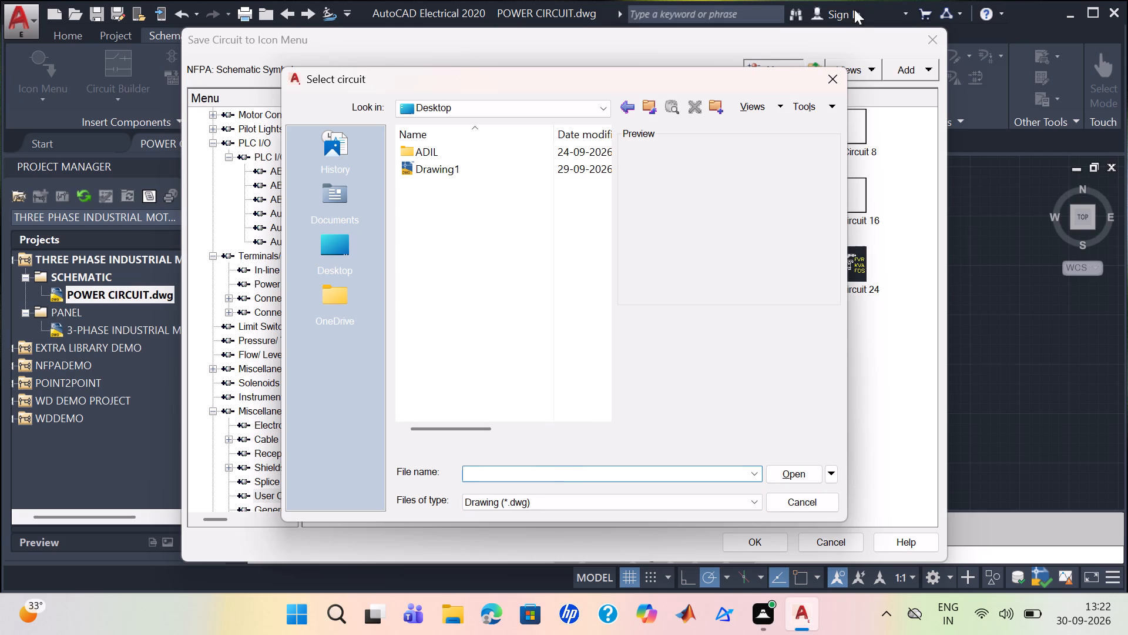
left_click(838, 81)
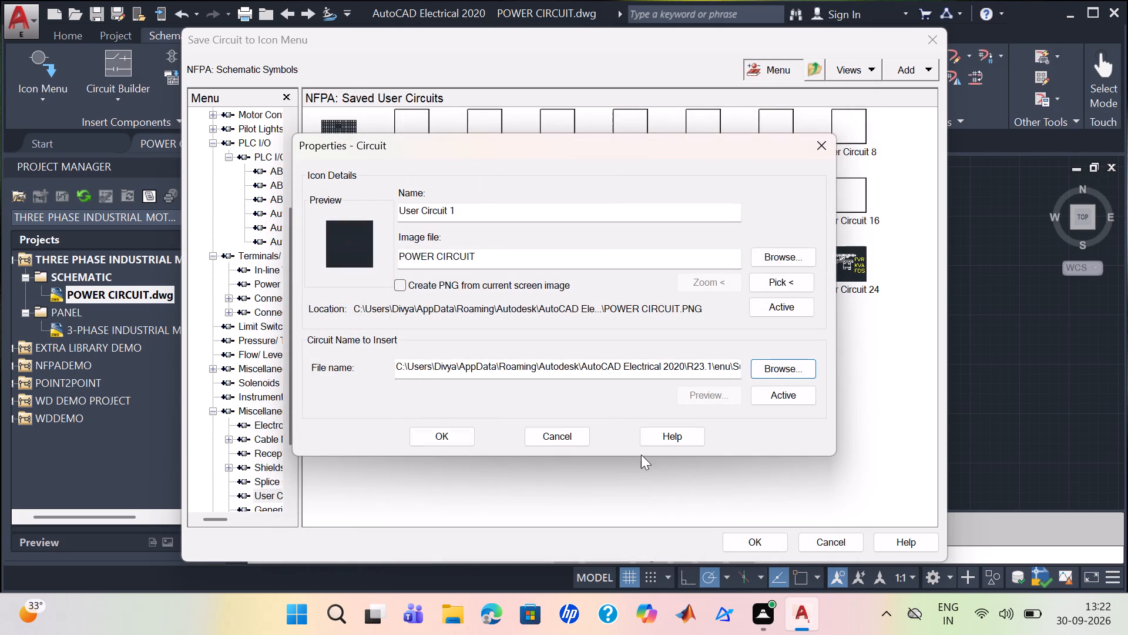
Agree to create circ1 for User Circuit 1 and set its base point just below the rectangle's lower-left corner.
left_click(434, 440)
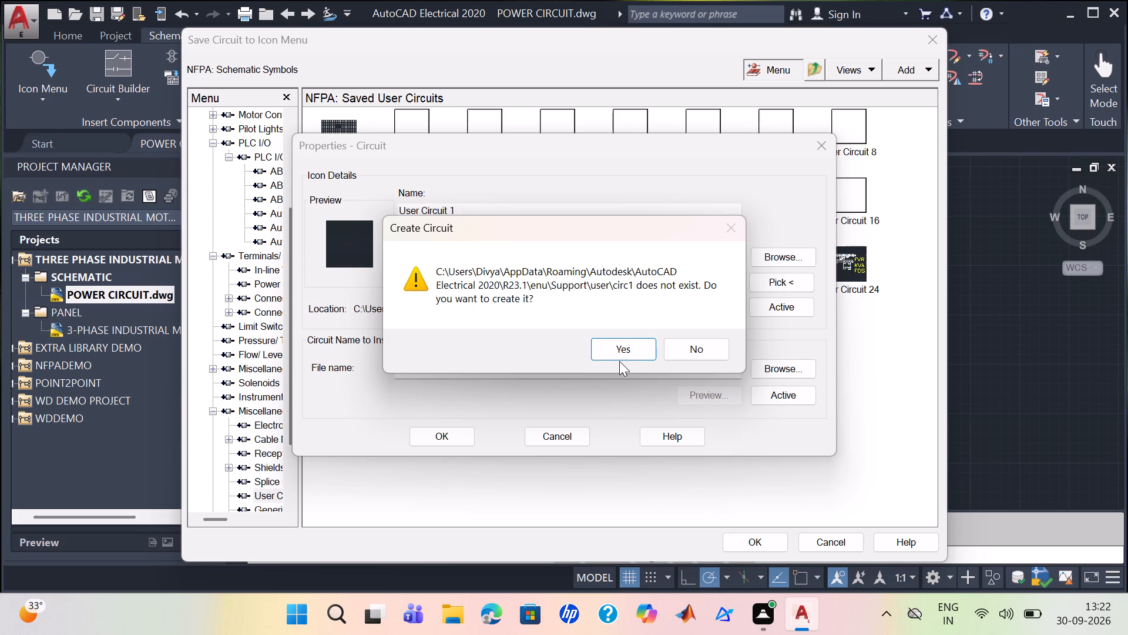
left_click(636, 345)
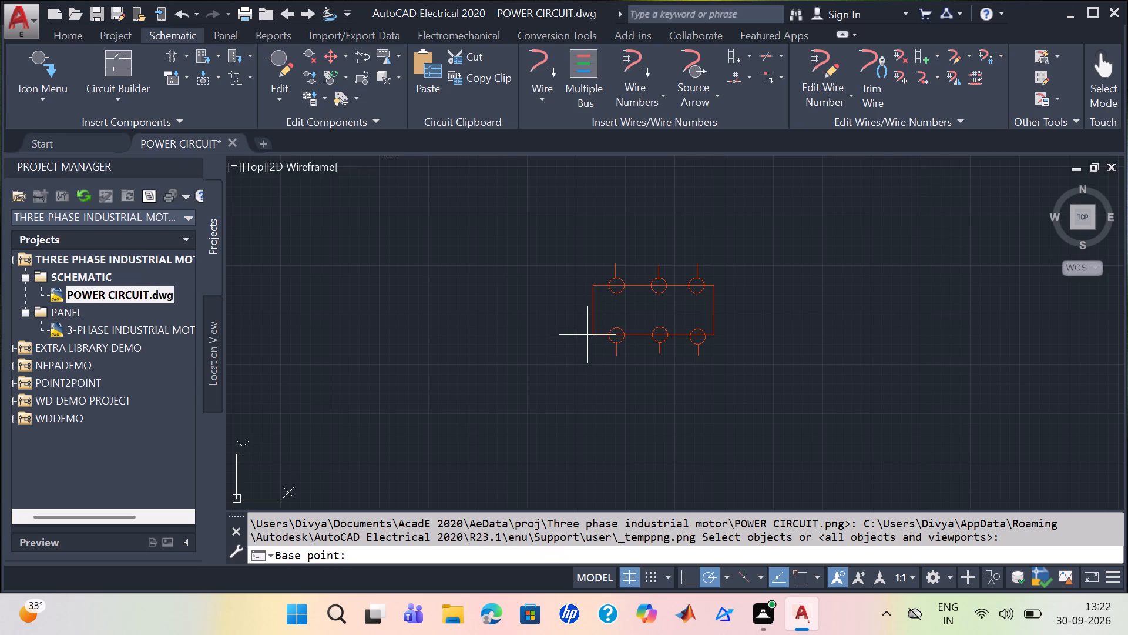
left_click(583, 370)
Select the rectangle, its six terminal circles and all six lead lines as the objects of circ1 and complete the circuit creation.
left_click(594, 337)
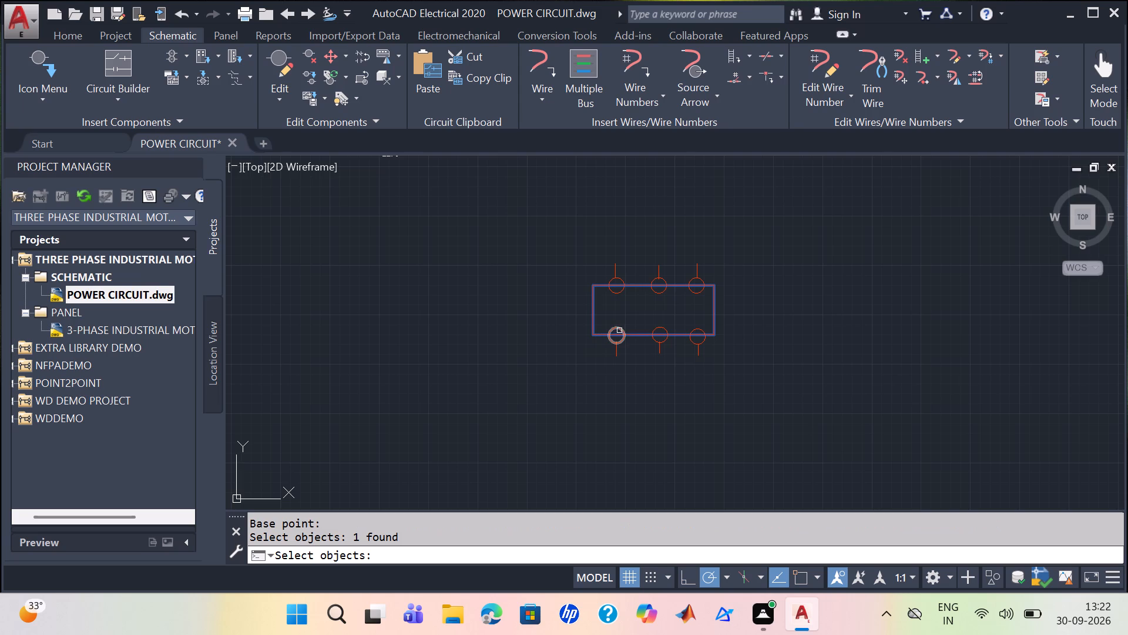
left_click(622, 329)
left_click(667, 330)
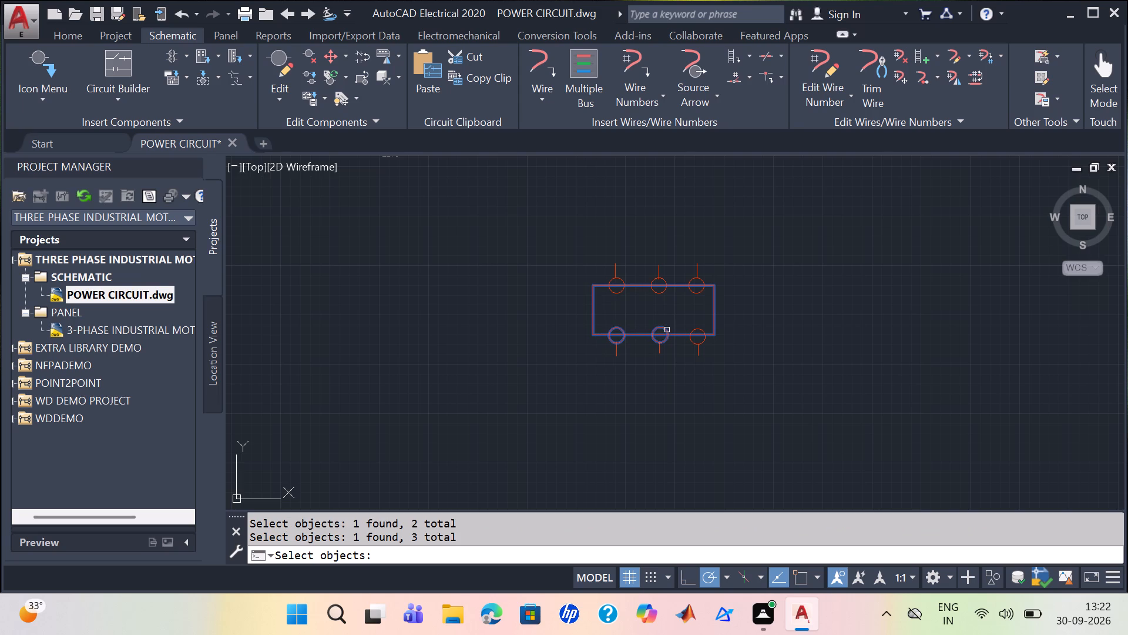
left_click(703, 332)
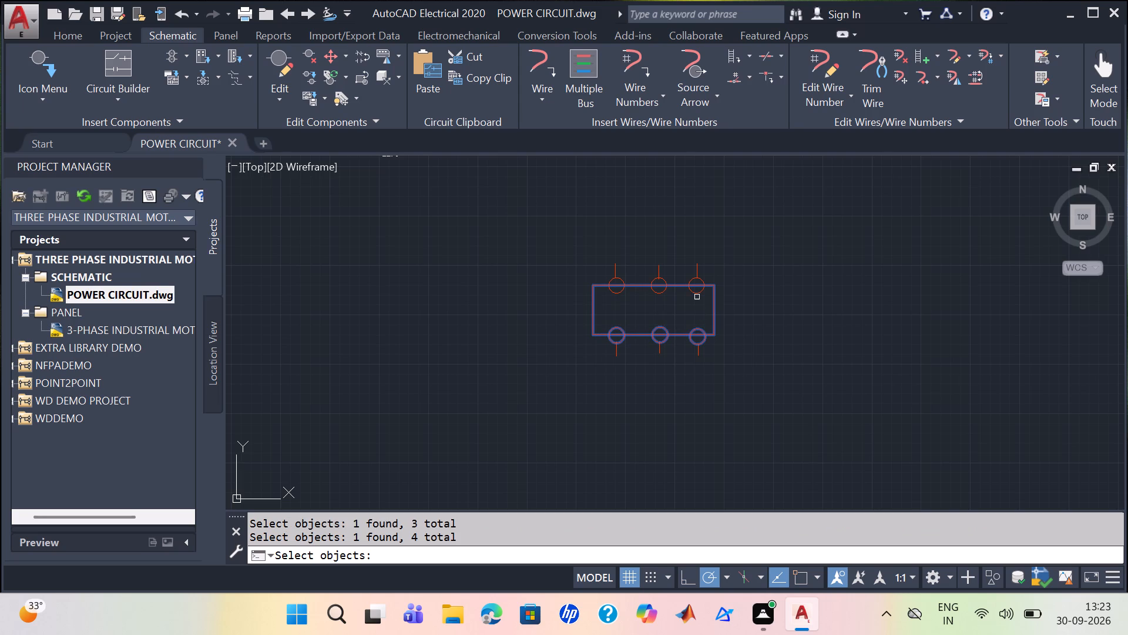
left_click(697, 295)
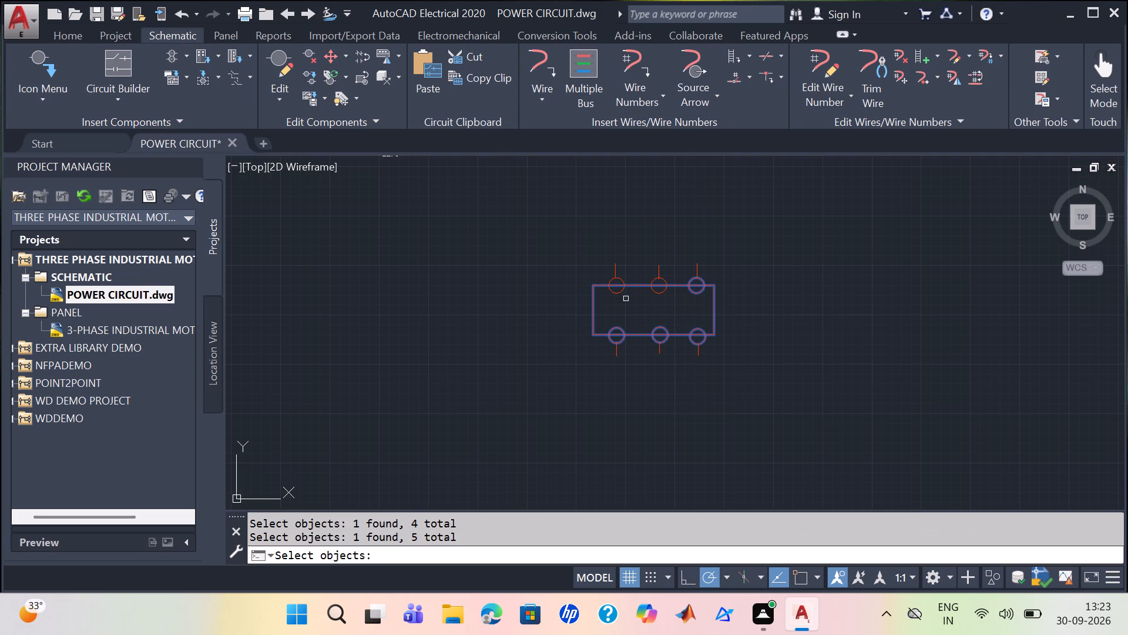
left_click(616, 295)
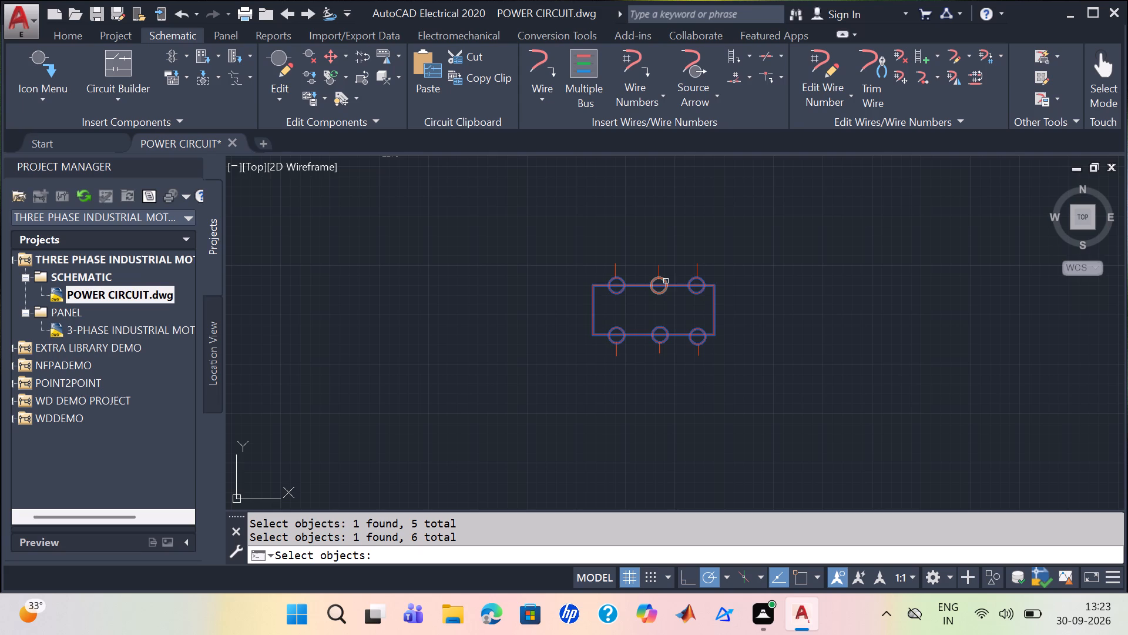
left_click(666, 281)
left_click(657, 271)
left_click(616, 271)
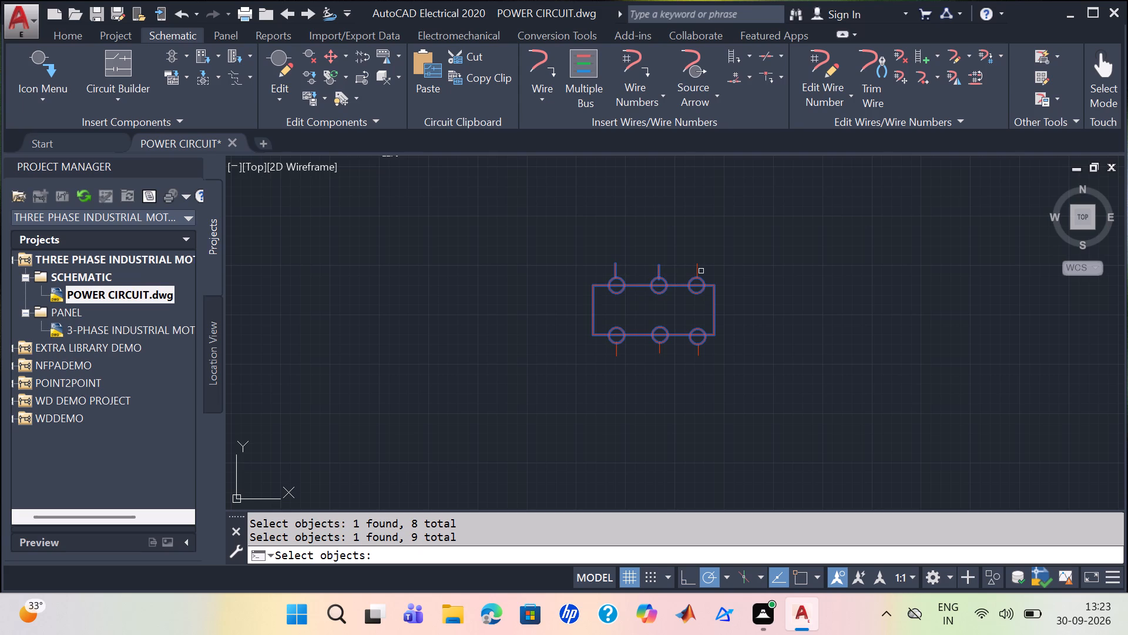
left_click(697, 275)
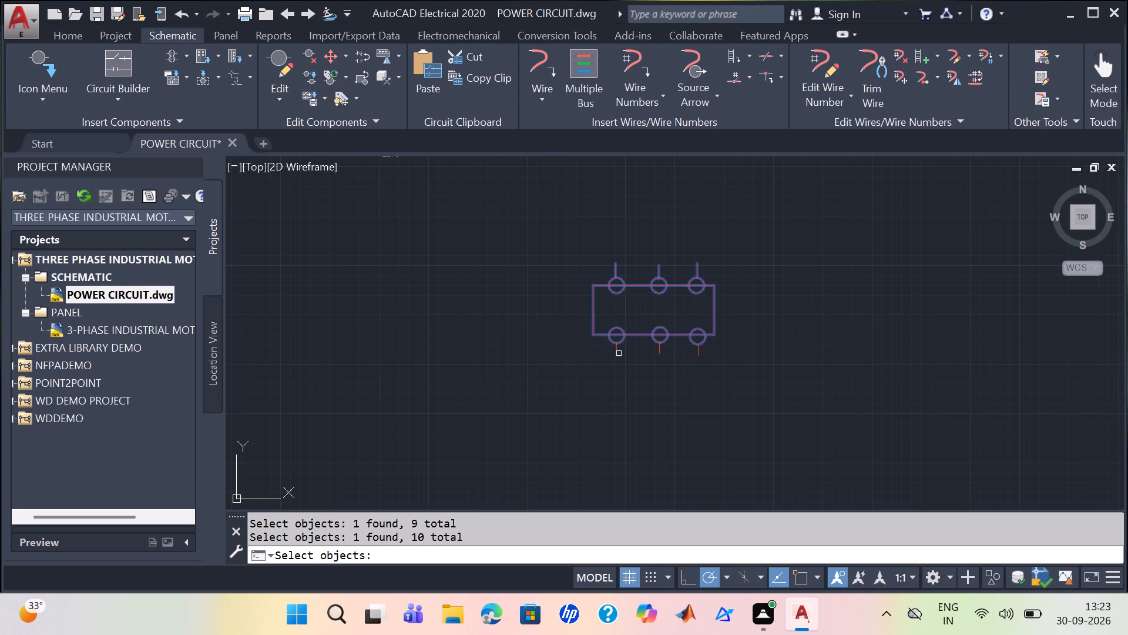
left_click(617, 354)
left_click(660, 351)
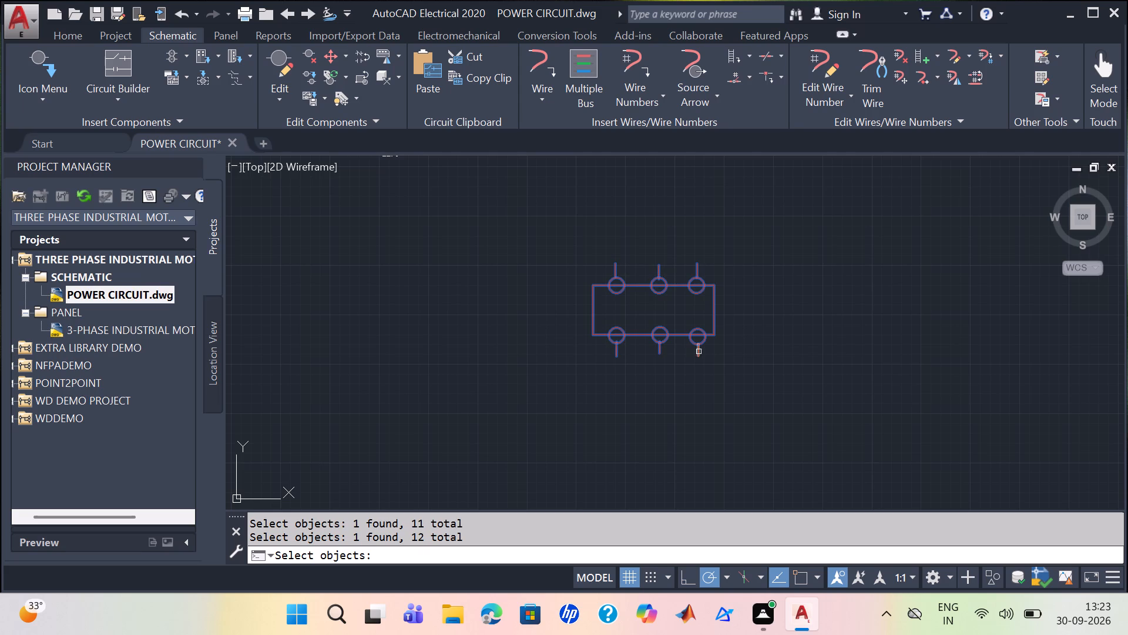
left_click(698, 356)
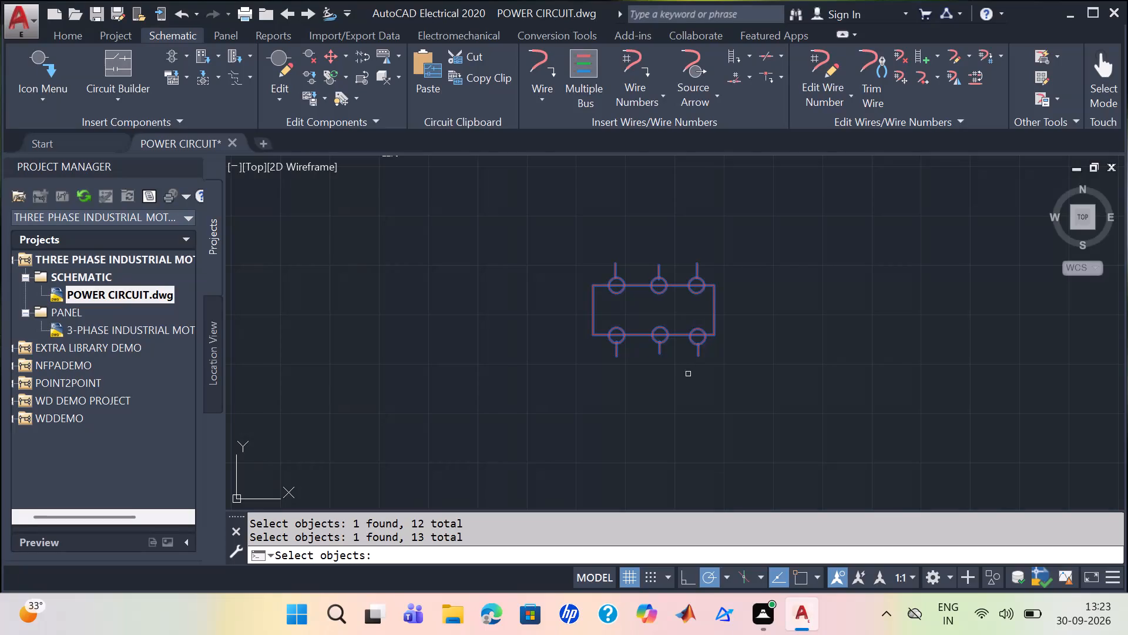
key("Return")
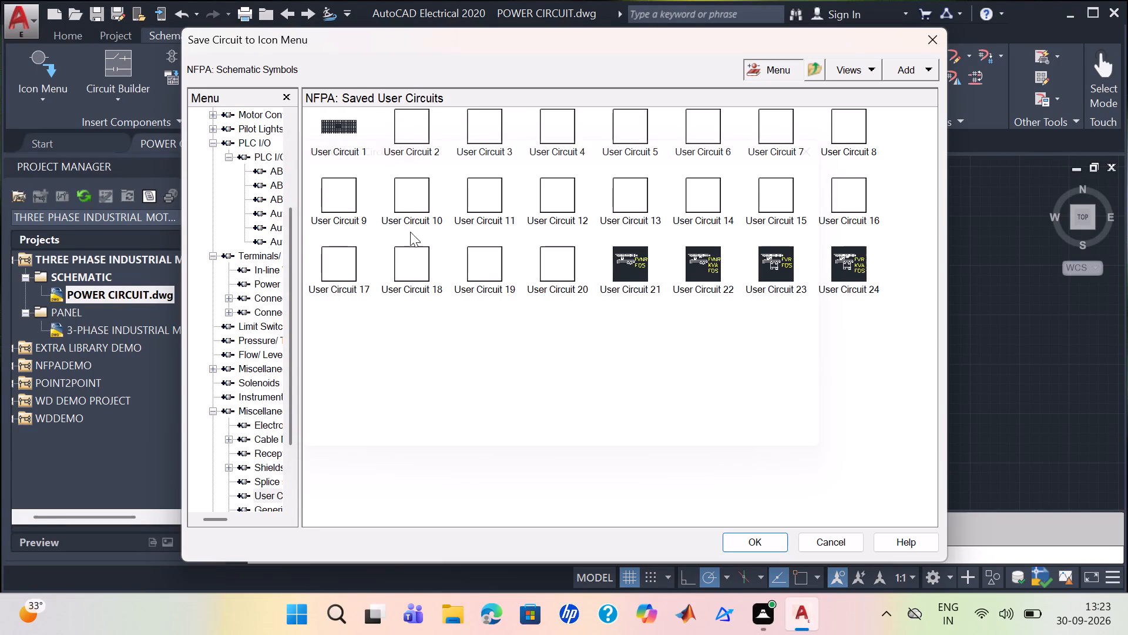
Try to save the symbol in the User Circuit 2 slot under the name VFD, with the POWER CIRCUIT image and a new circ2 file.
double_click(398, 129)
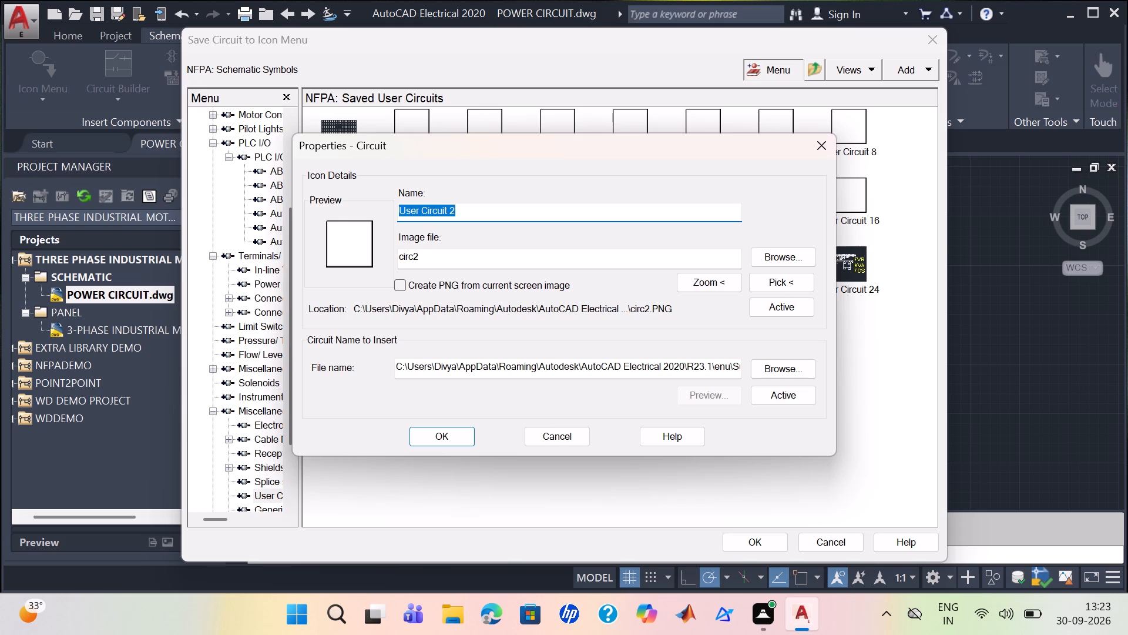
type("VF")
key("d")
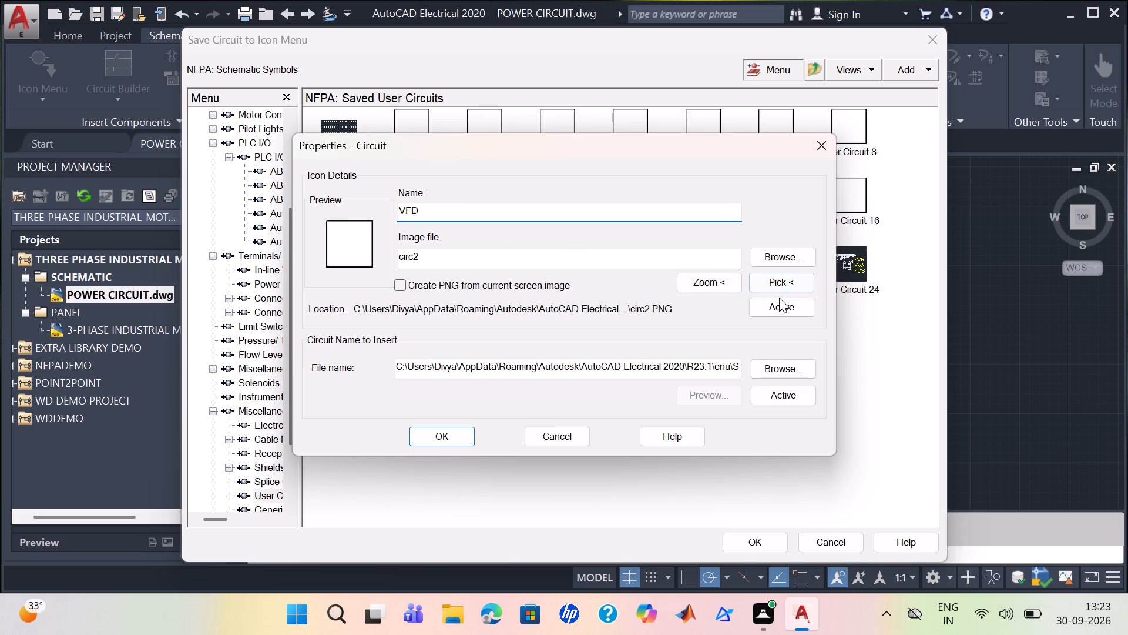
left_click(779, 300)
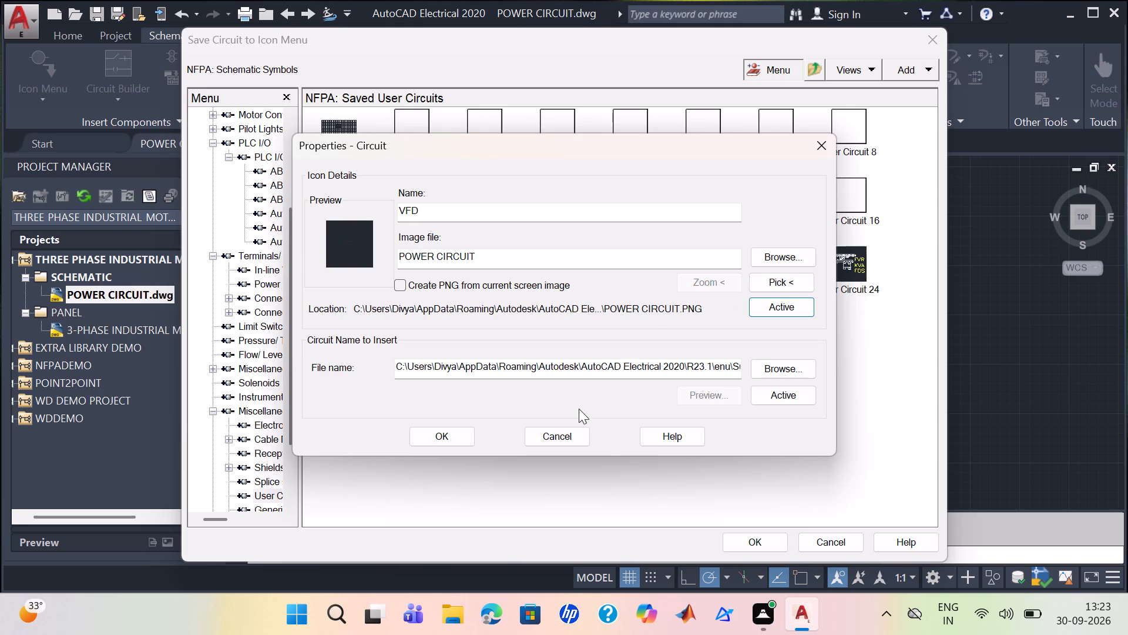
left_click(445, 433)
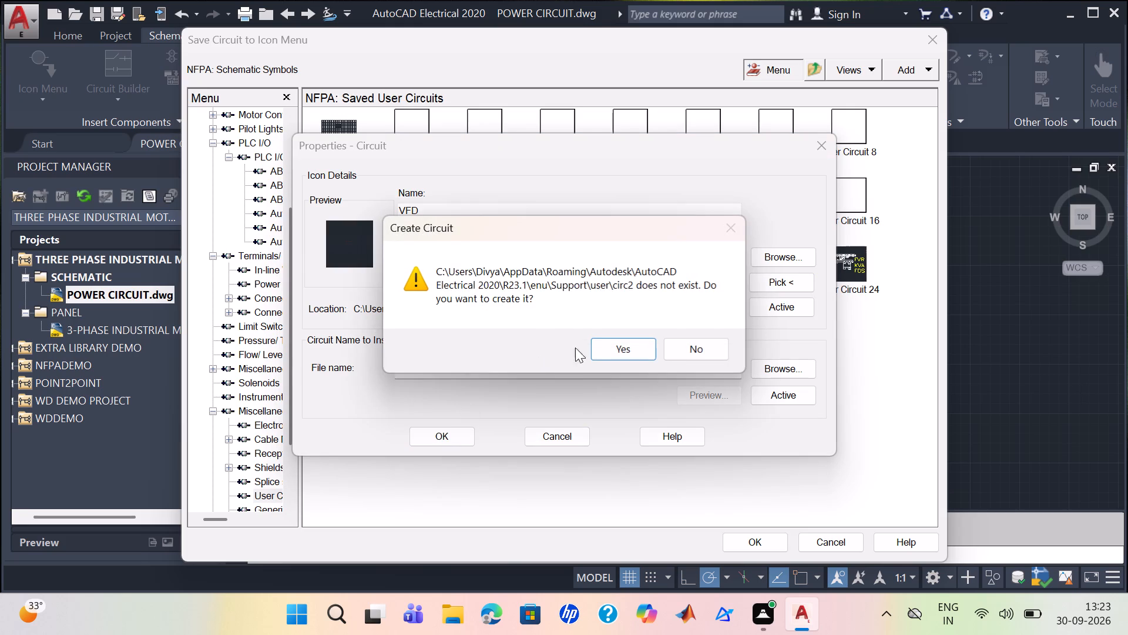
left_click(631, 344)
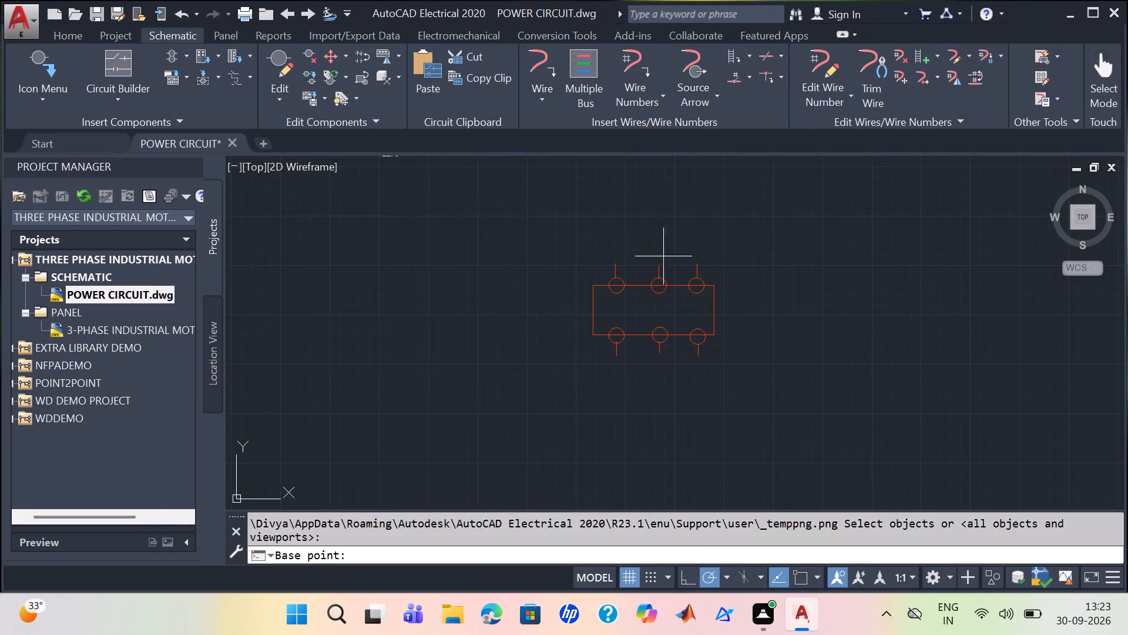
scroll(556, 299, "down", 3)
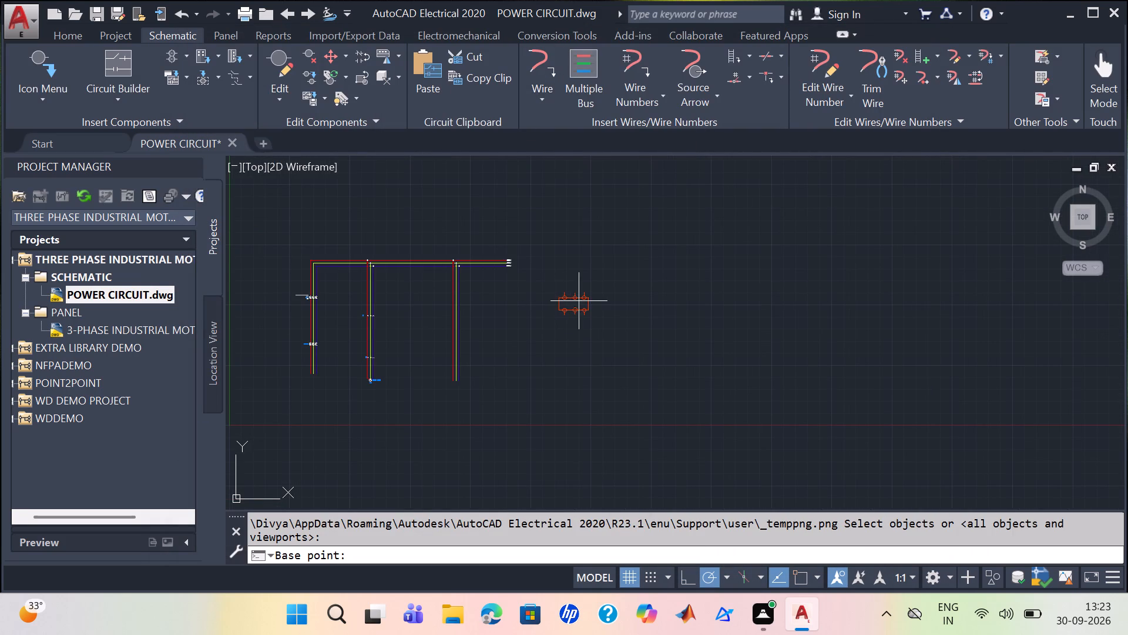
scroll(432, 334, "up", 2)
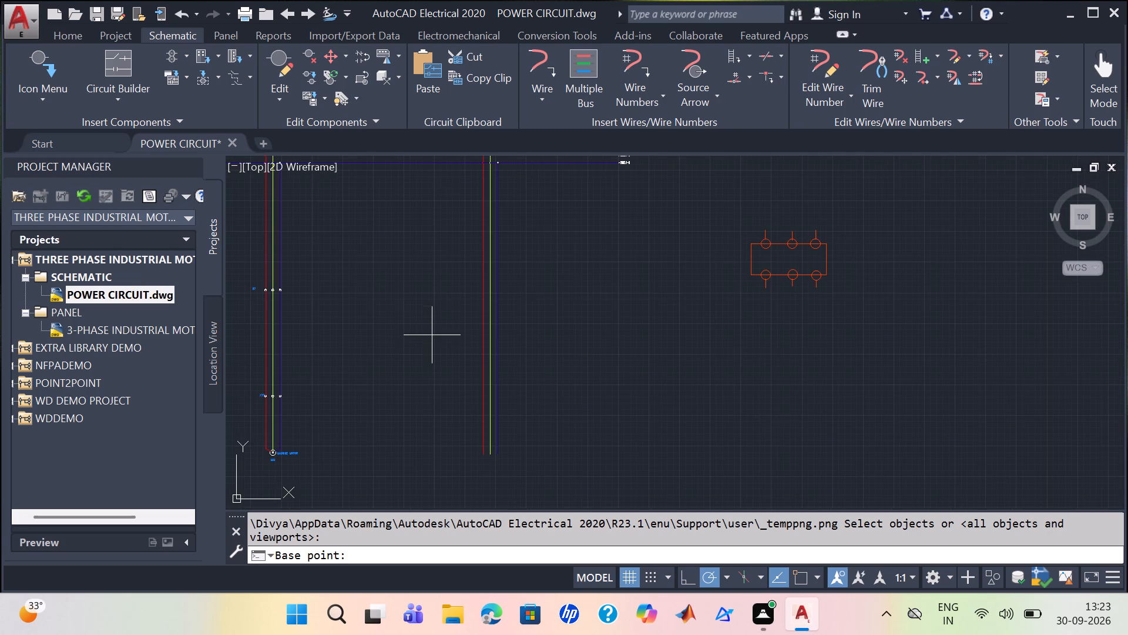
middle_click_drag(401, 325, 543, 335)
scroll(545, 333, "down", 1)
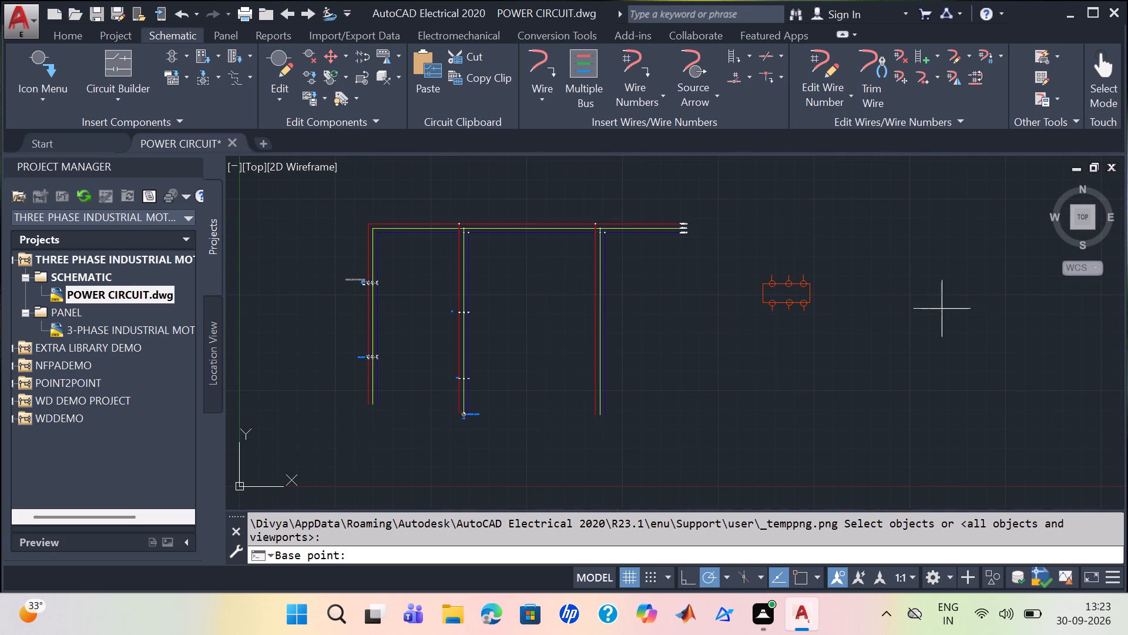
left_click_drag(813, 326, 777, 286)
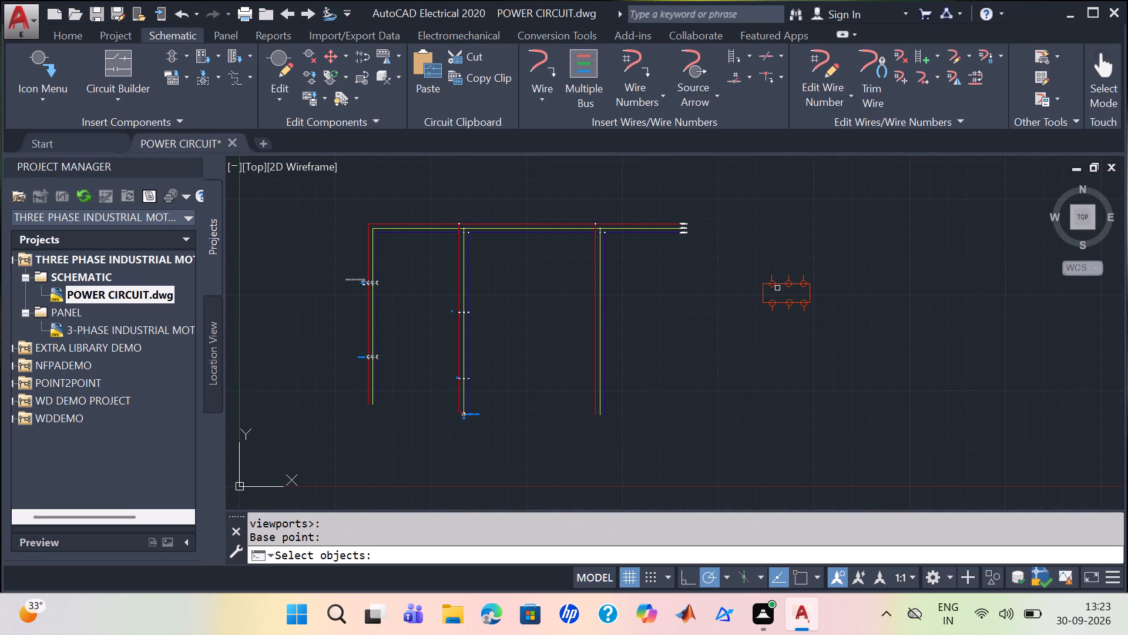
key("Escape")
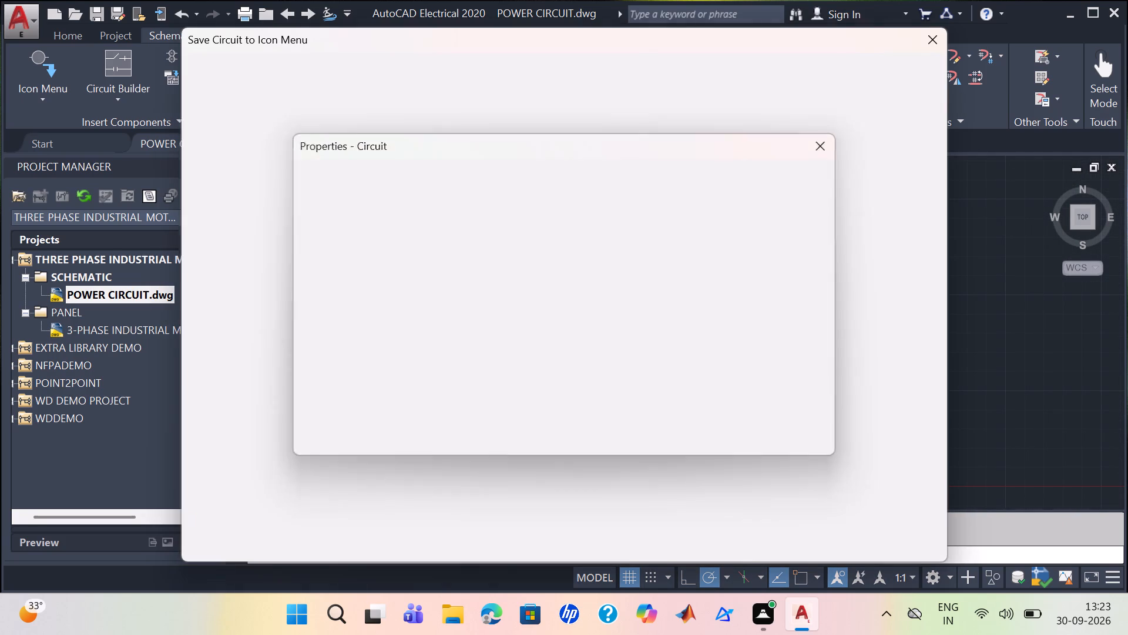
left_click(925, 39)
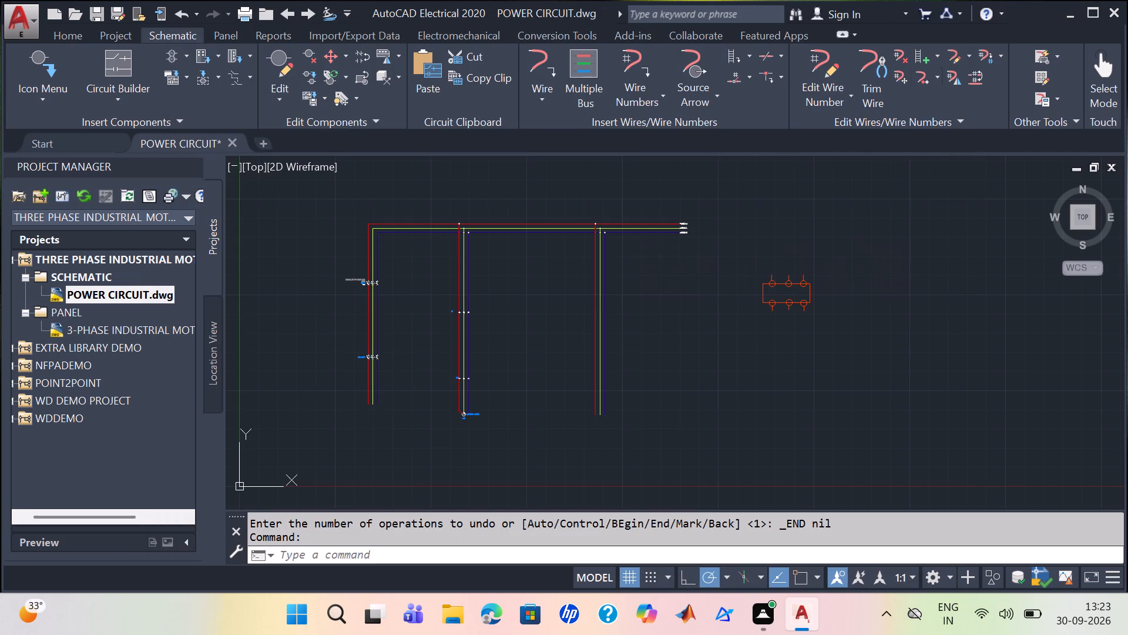
Select the whole VFD symbol and set the PMISC layer's colour to white in the layer list.
left_click(831, 333)
left_click(743, 262)
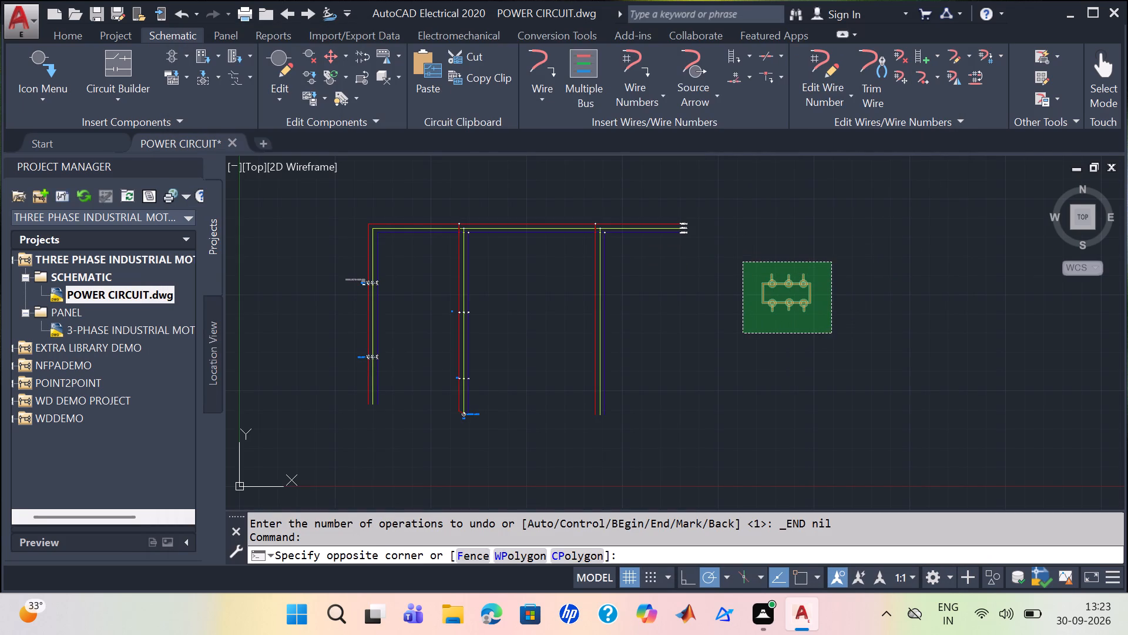
left_click(68, 36)
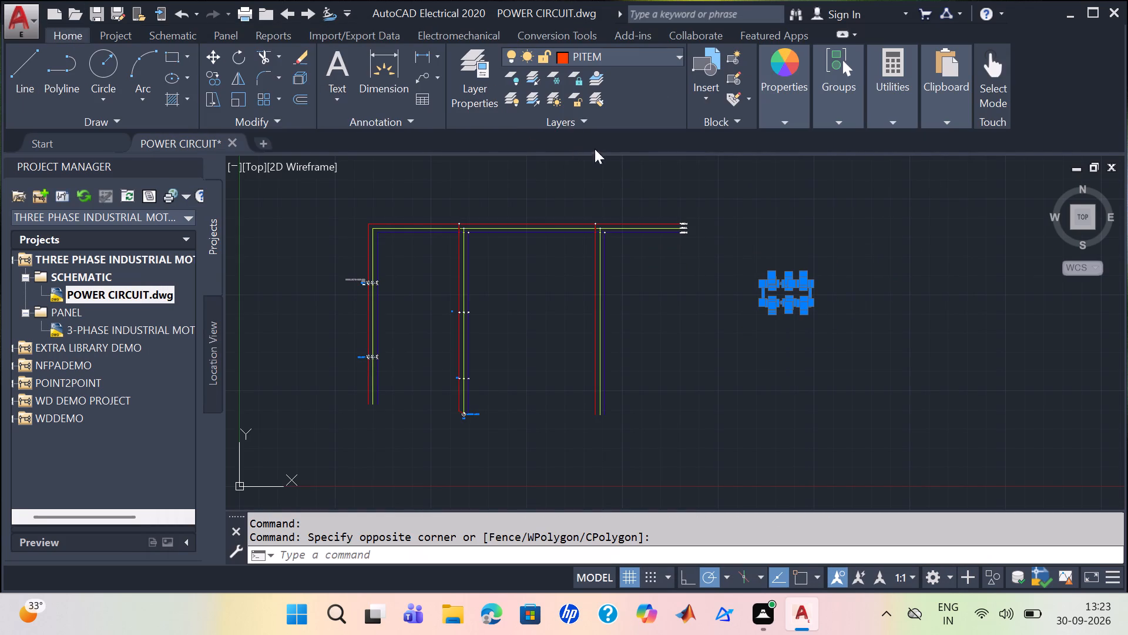
left_click(676, 53)
left_click(568, 52)
left_click(680, 52)
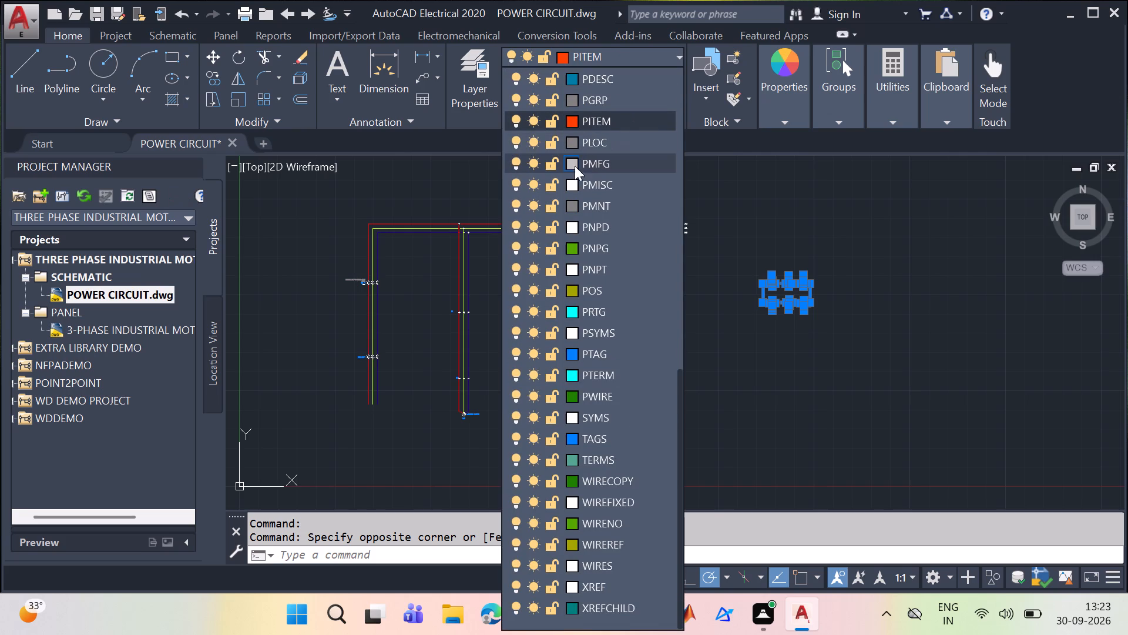
left_click(574, 186)
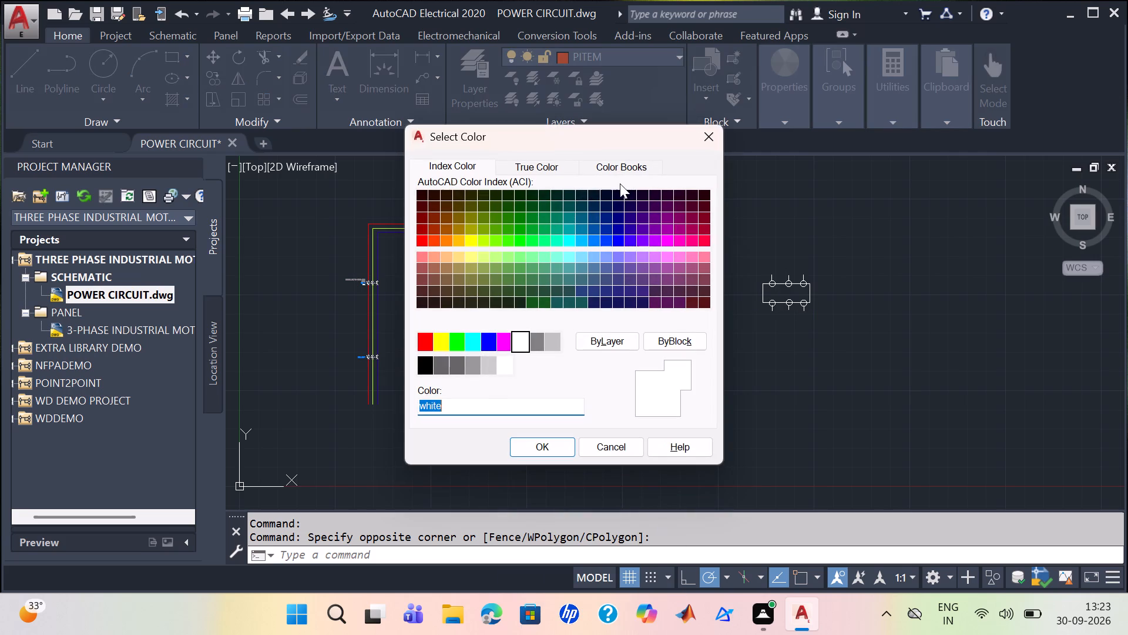
left_click(522, 347)
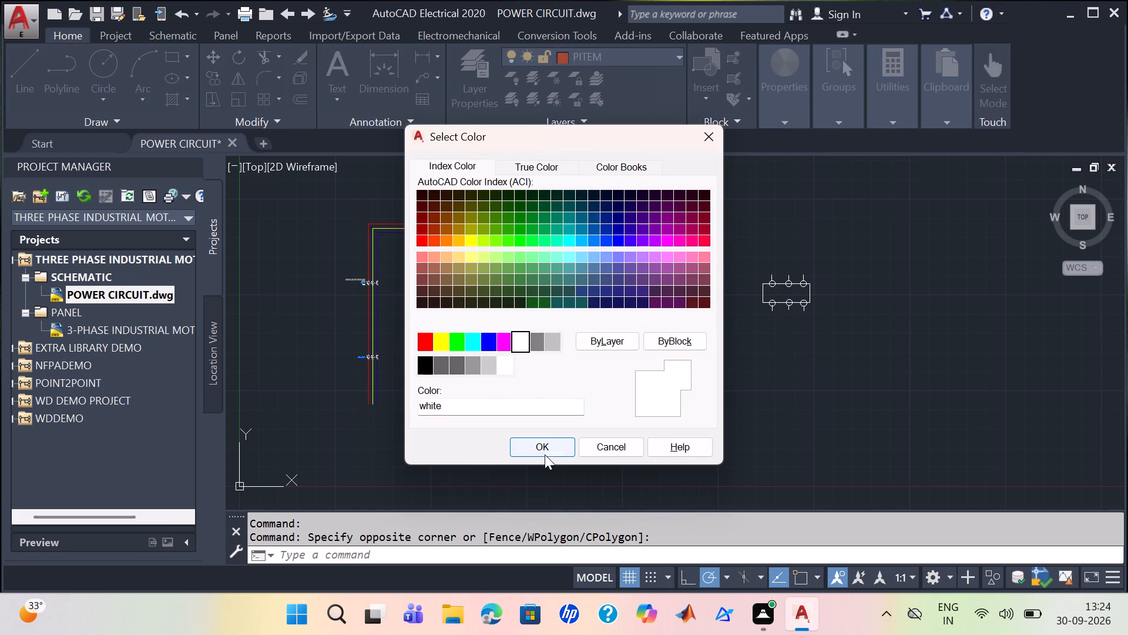
left_click(548, 446)
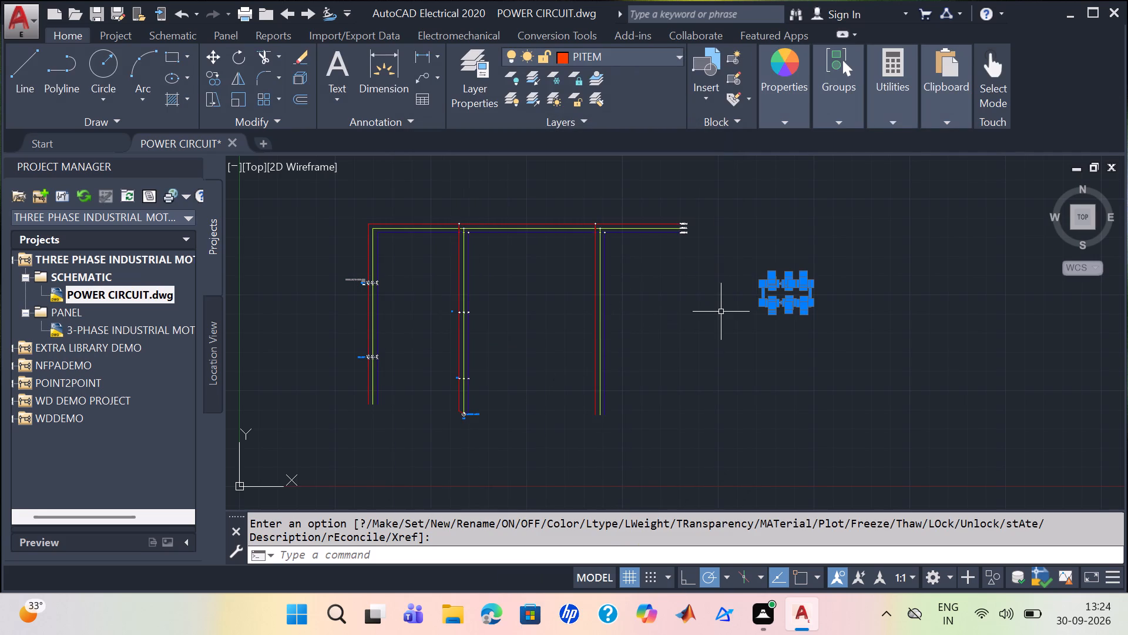
key("Escape")
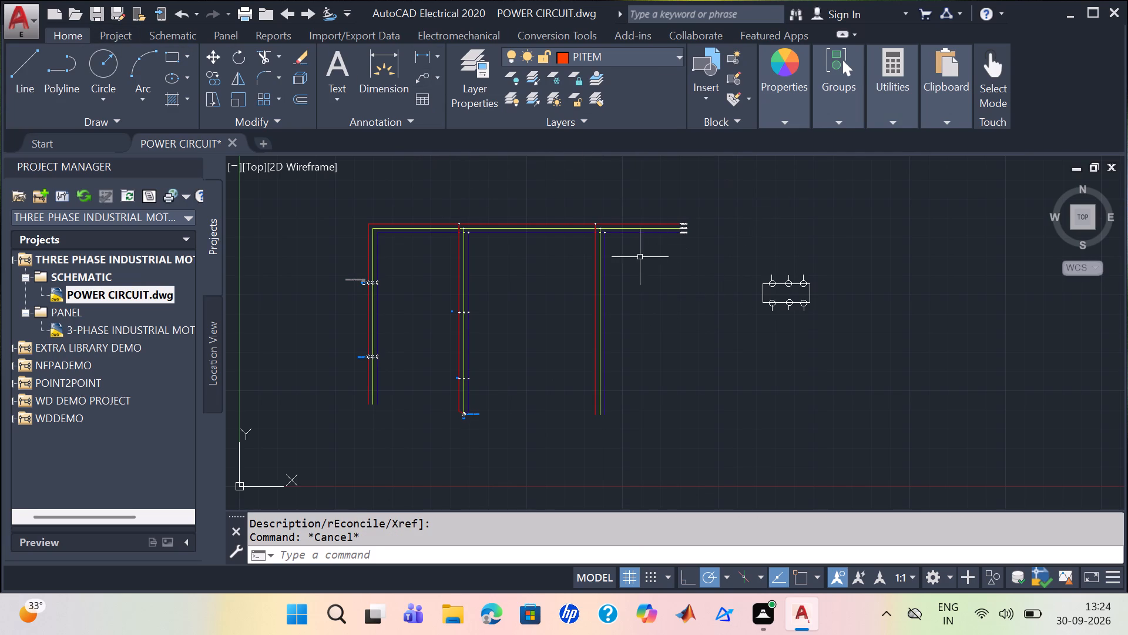
Scale the whole VFD symbol down to about a quarter of its size from the rectangle's lower-left corner.
scroll(640, 257, "up", 1)
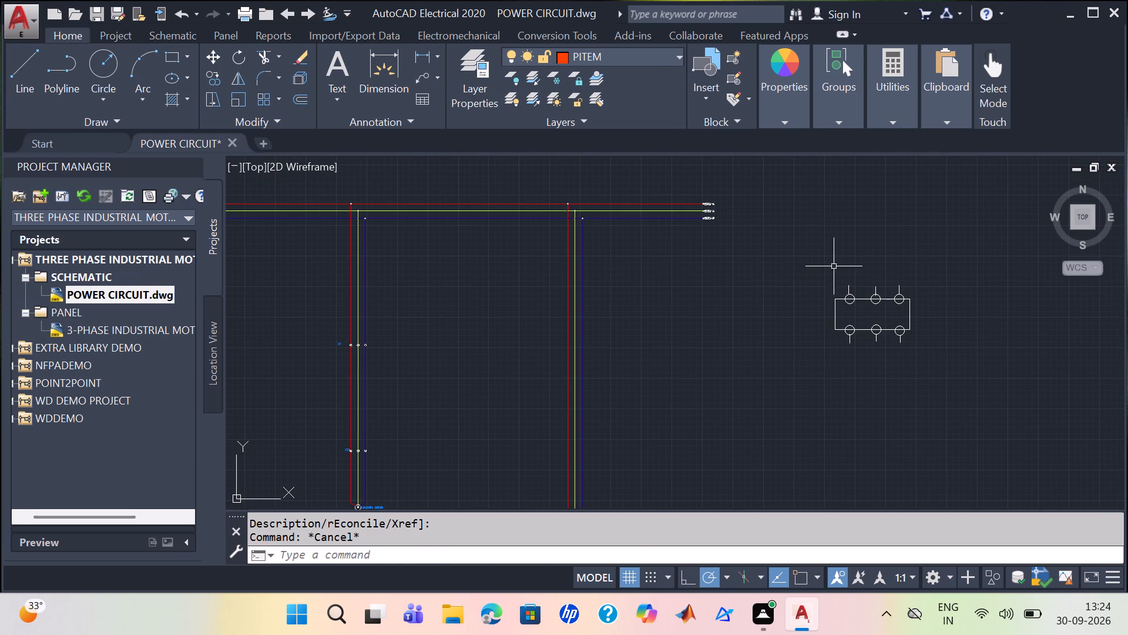
left_click(837, 264)
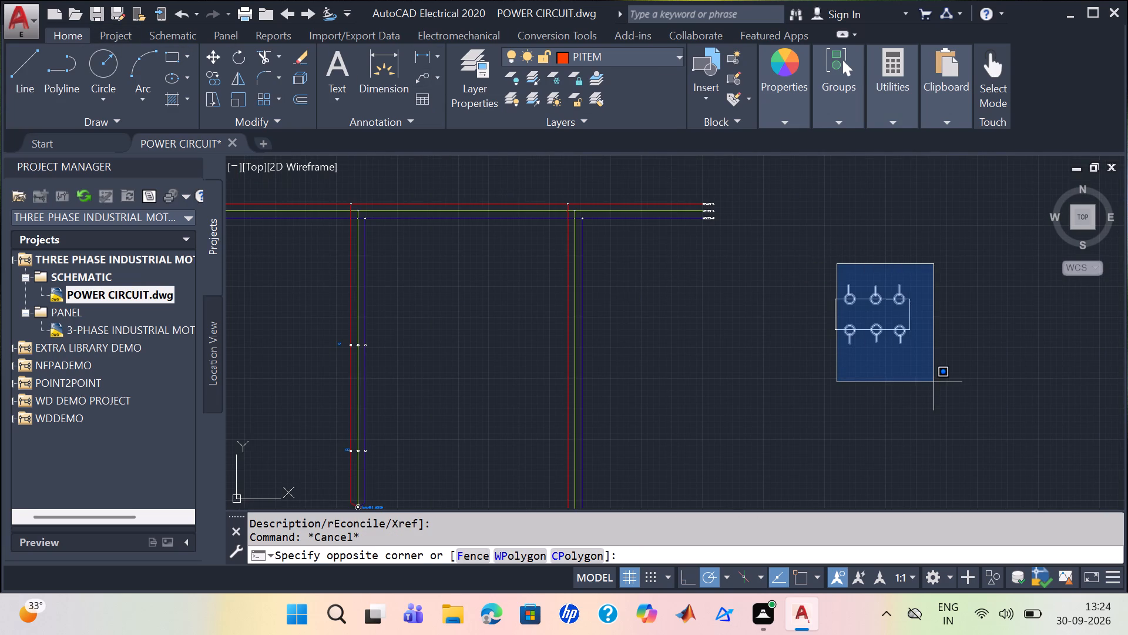
key("Escape")
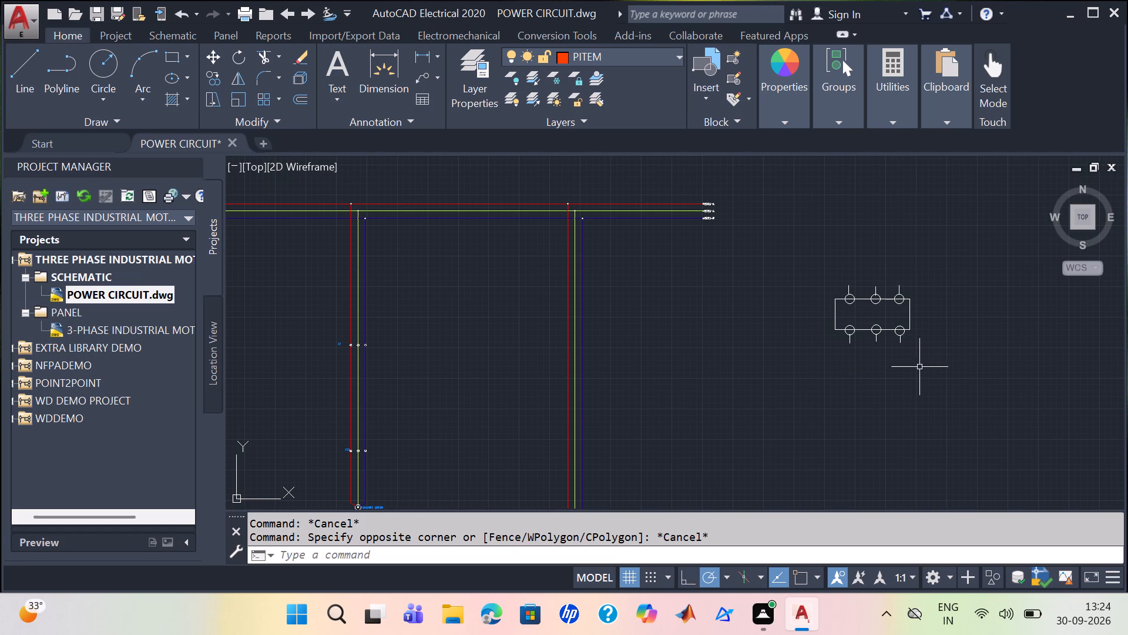
left_click(928, 365)
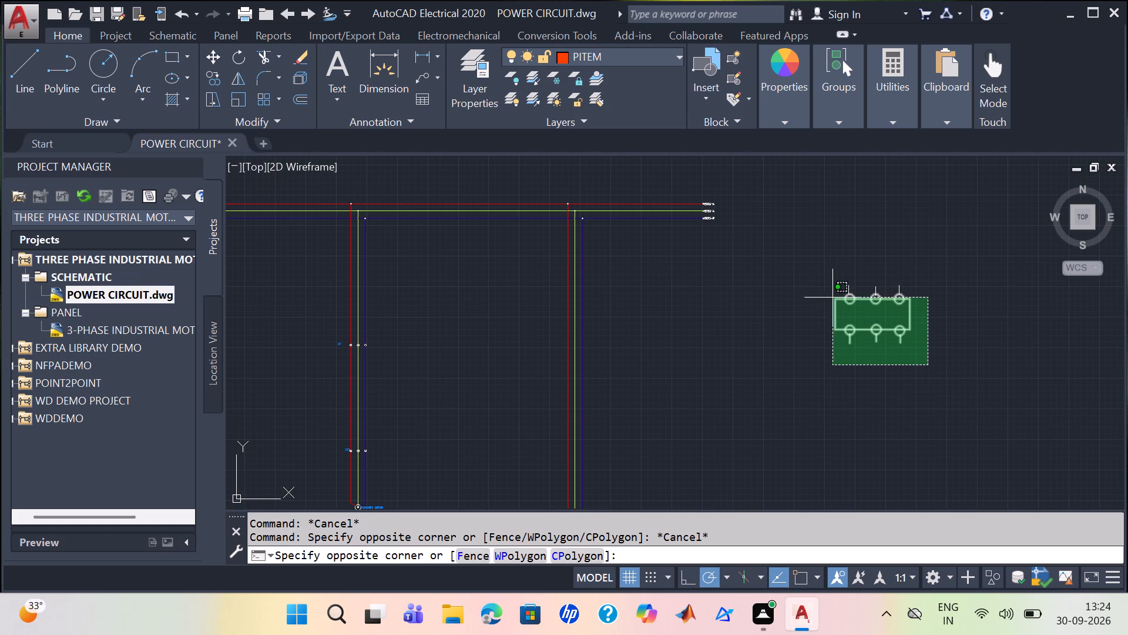
left_click(814, 271)
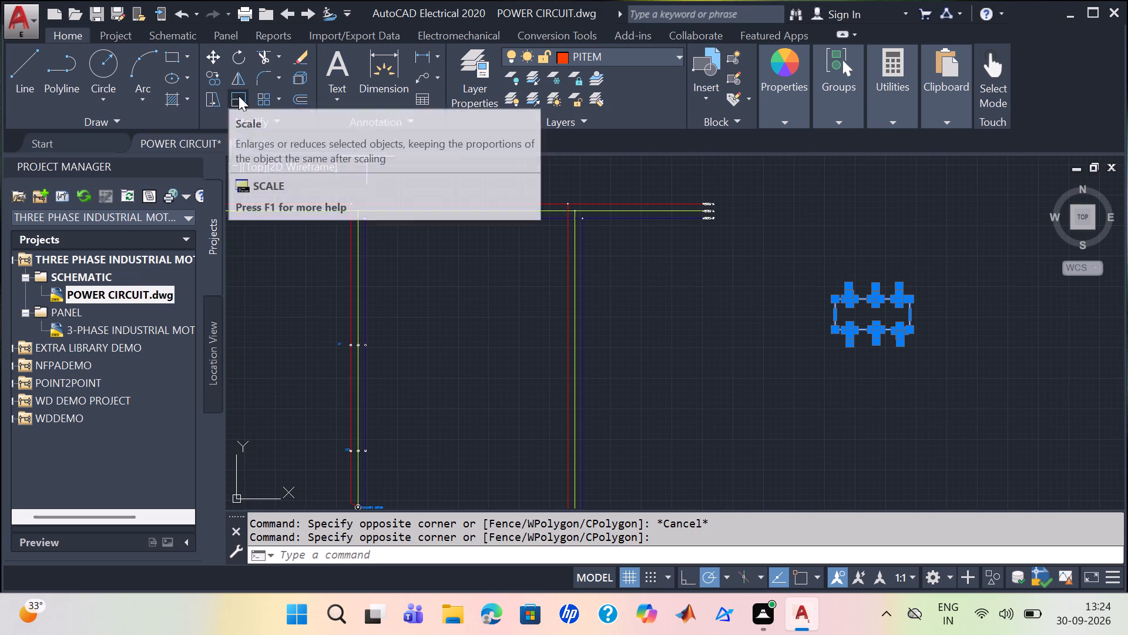
left_click(239, 95)
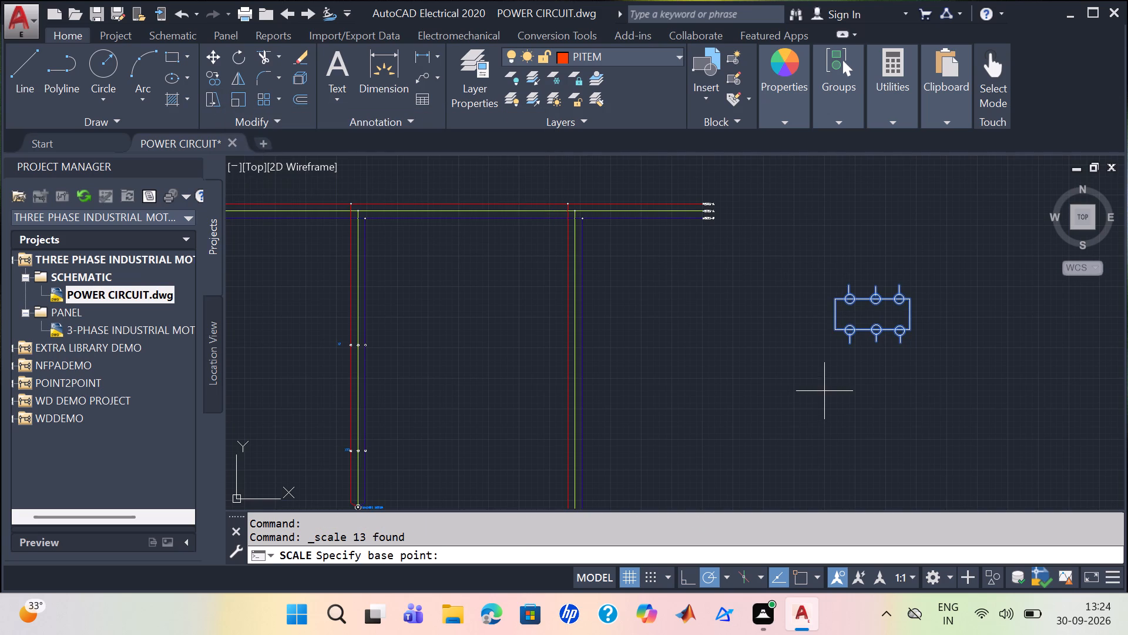
left_click(835, 330)
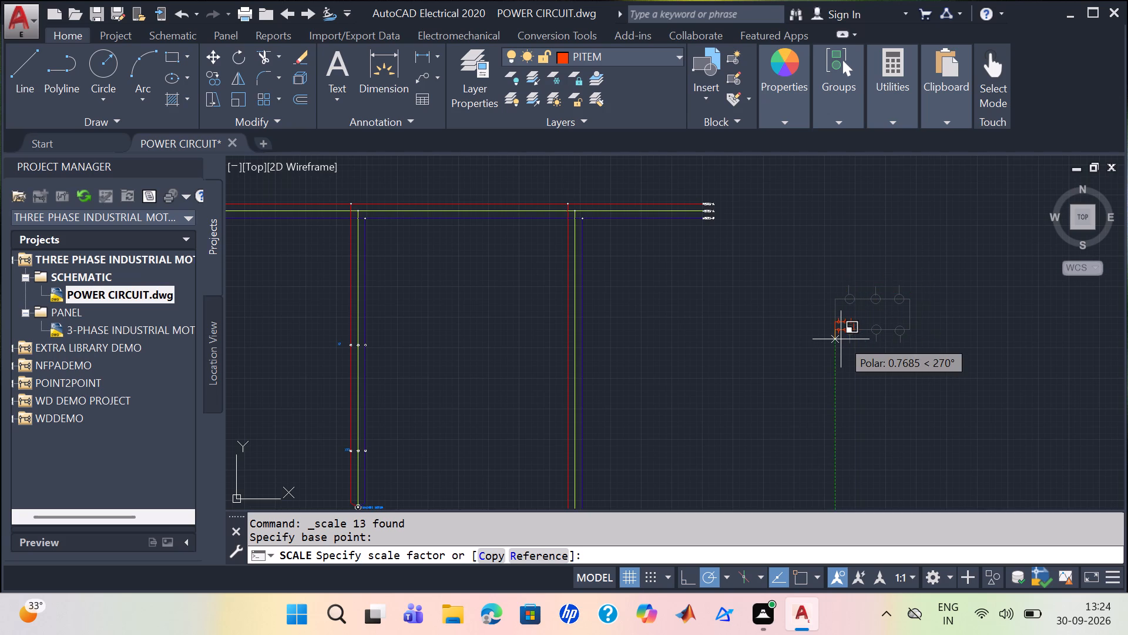
left_click(841, 339)
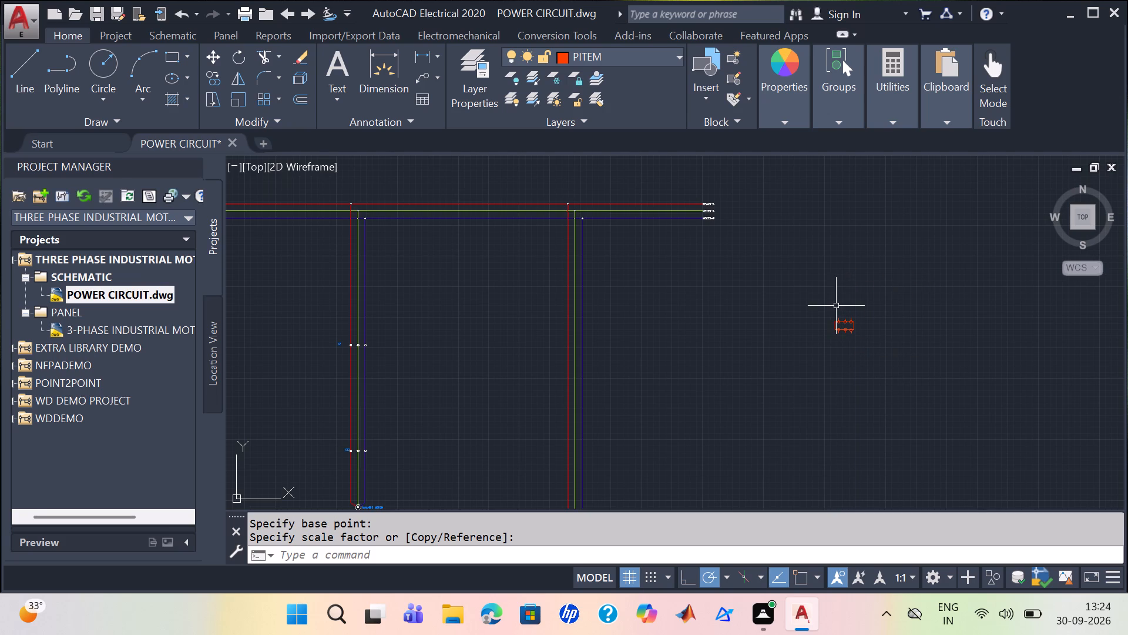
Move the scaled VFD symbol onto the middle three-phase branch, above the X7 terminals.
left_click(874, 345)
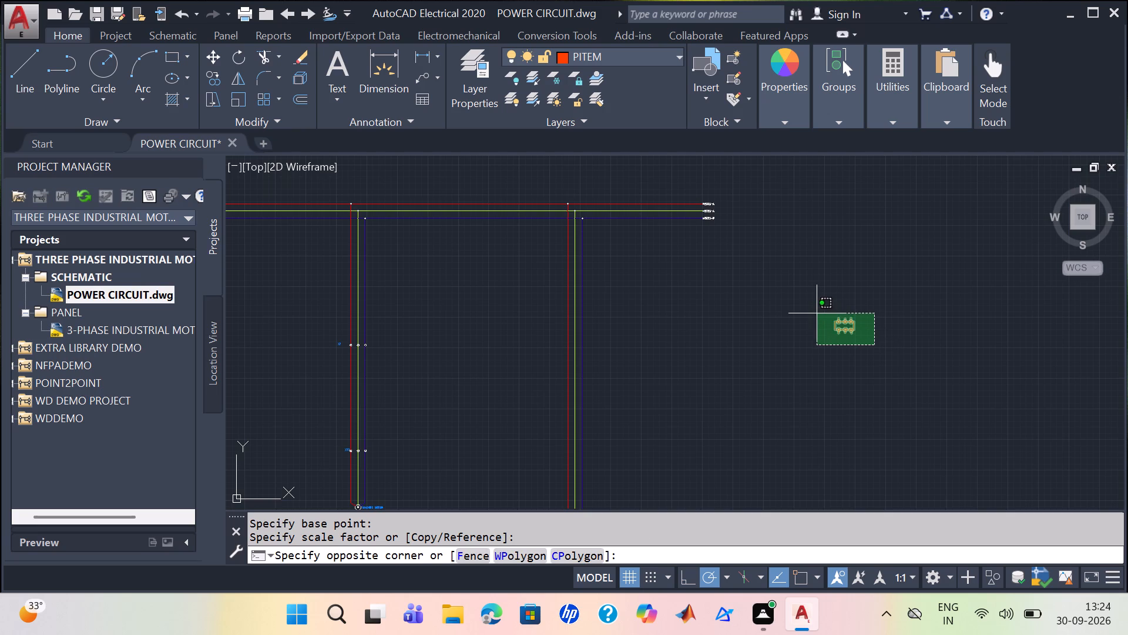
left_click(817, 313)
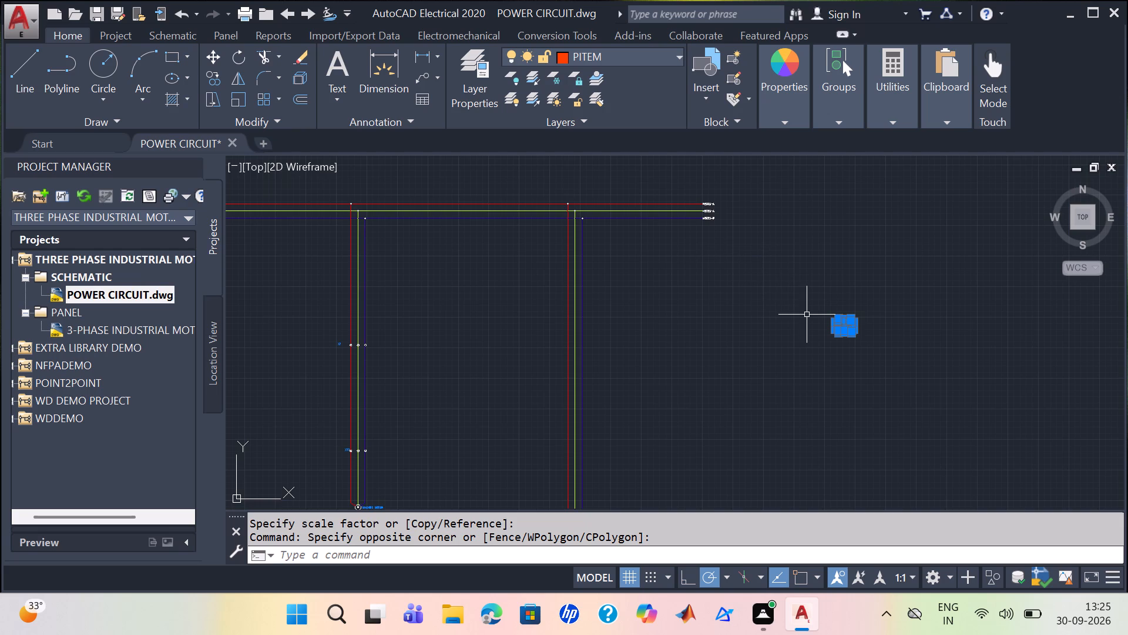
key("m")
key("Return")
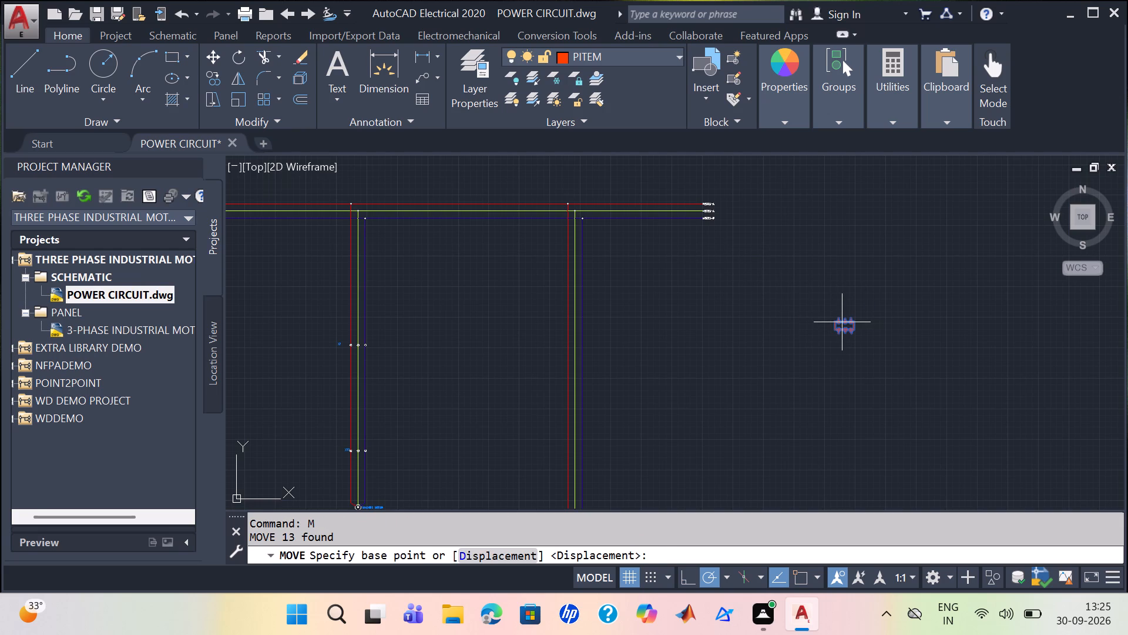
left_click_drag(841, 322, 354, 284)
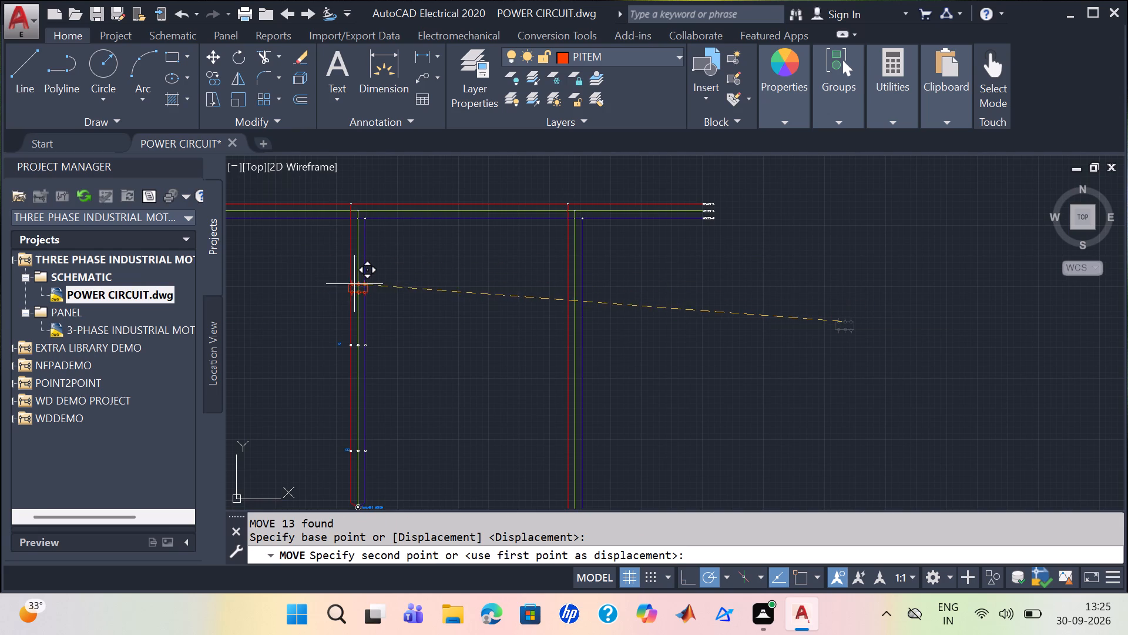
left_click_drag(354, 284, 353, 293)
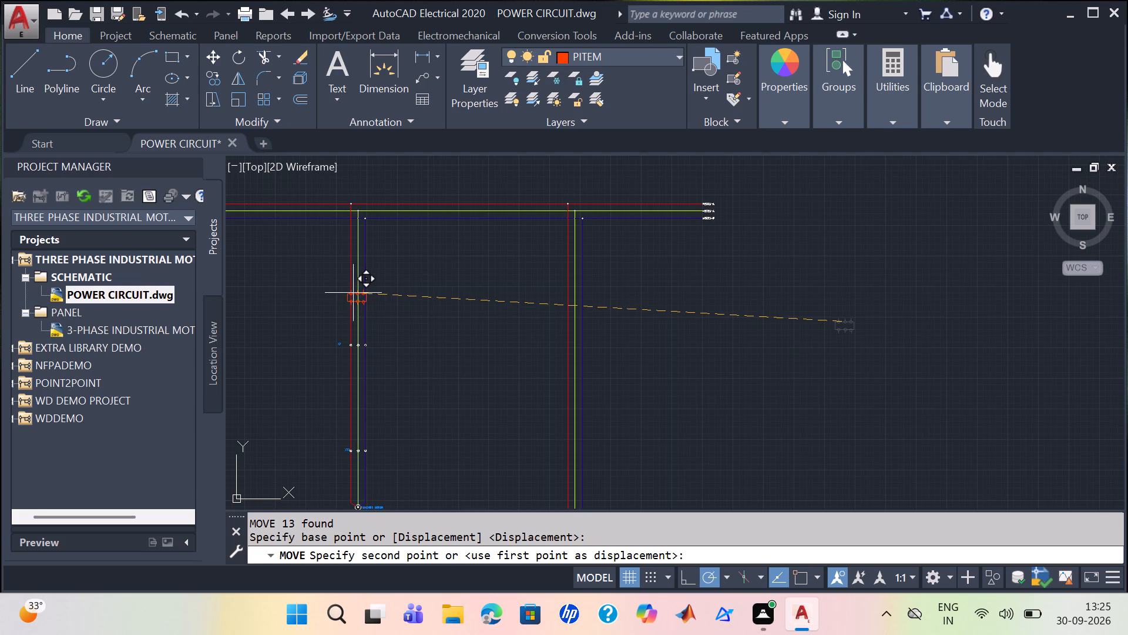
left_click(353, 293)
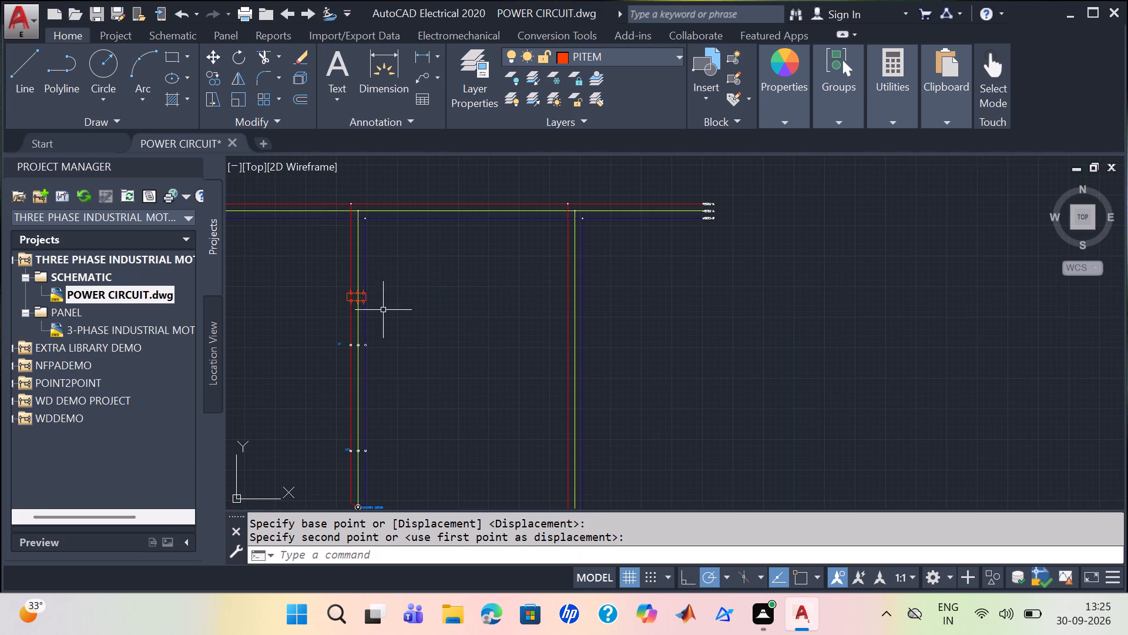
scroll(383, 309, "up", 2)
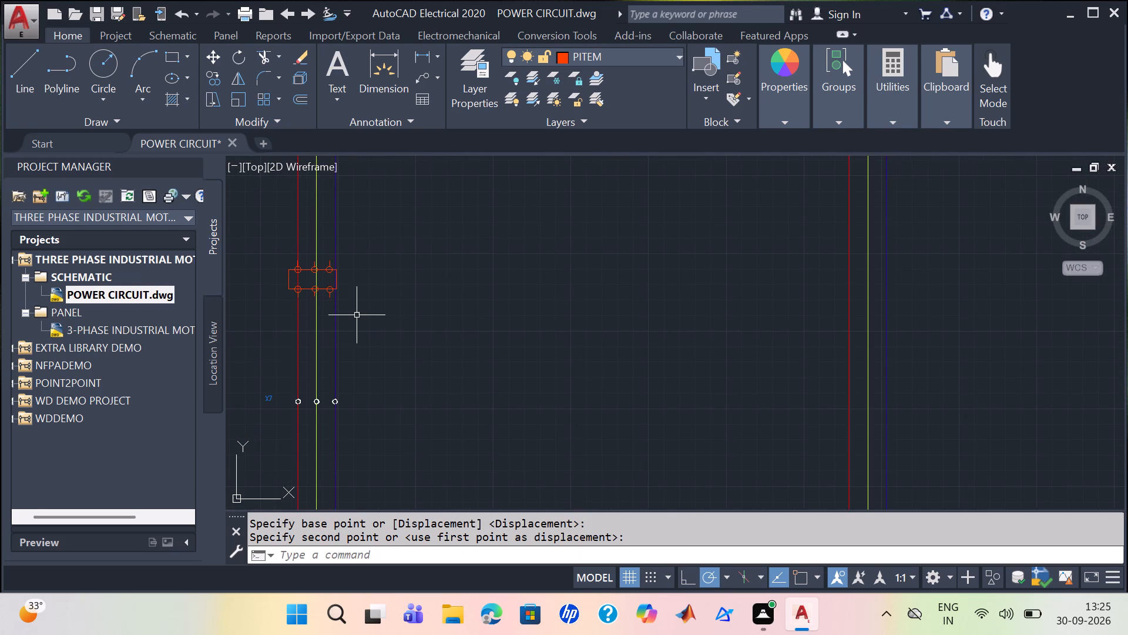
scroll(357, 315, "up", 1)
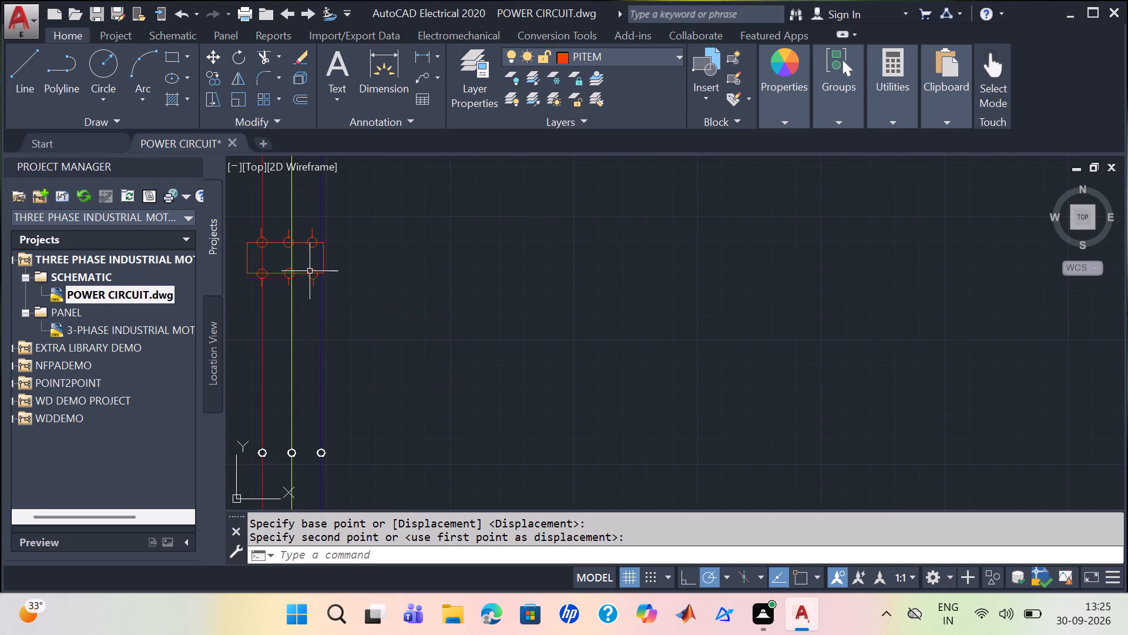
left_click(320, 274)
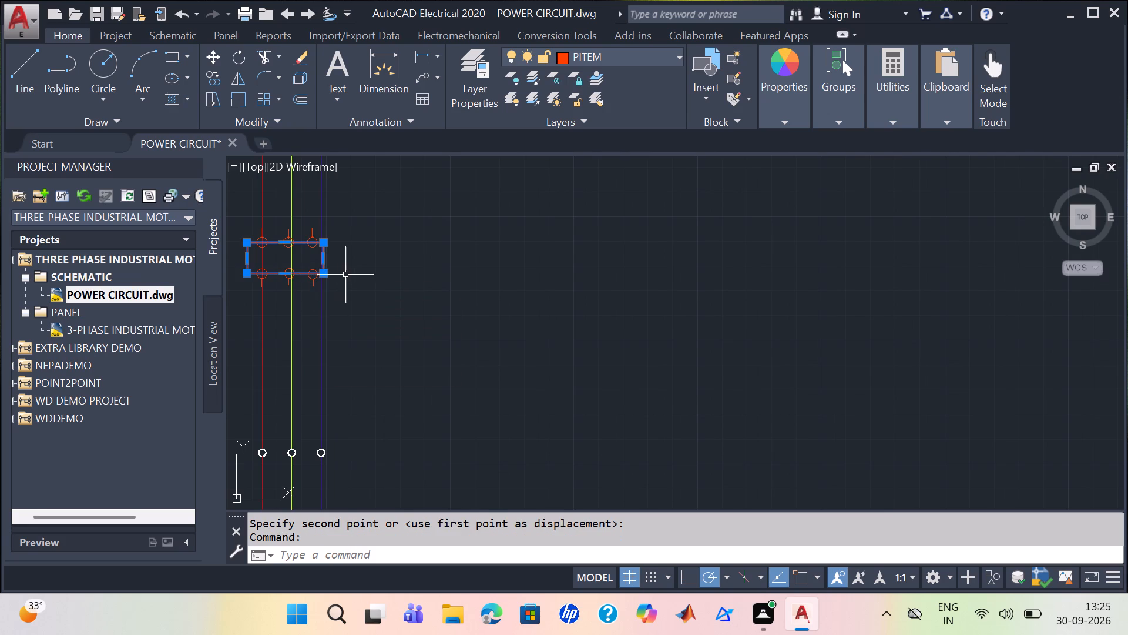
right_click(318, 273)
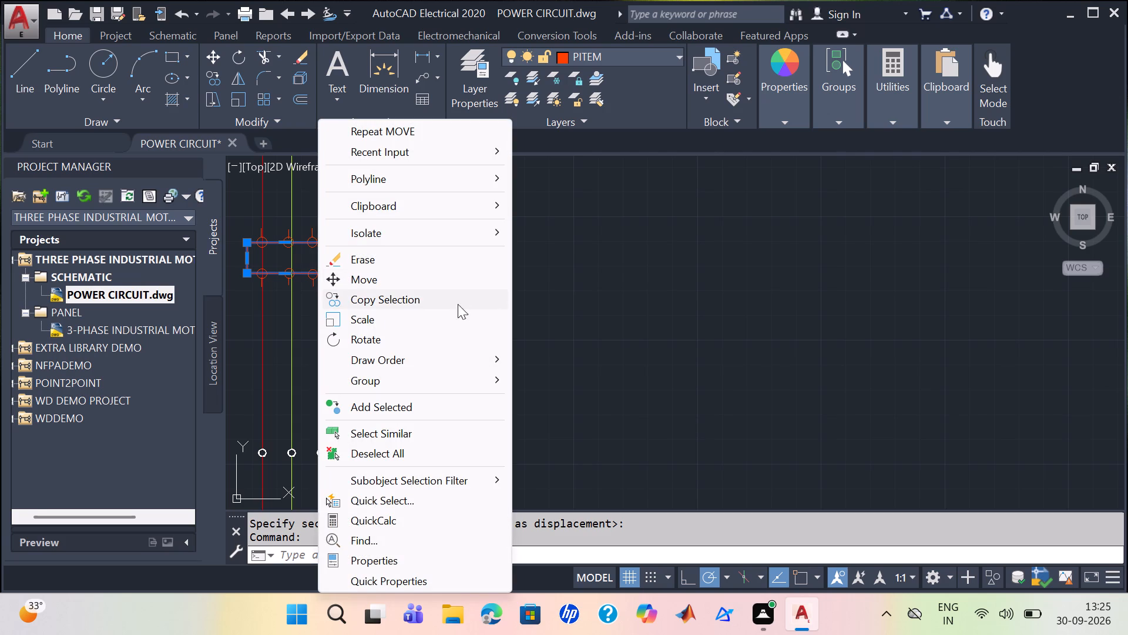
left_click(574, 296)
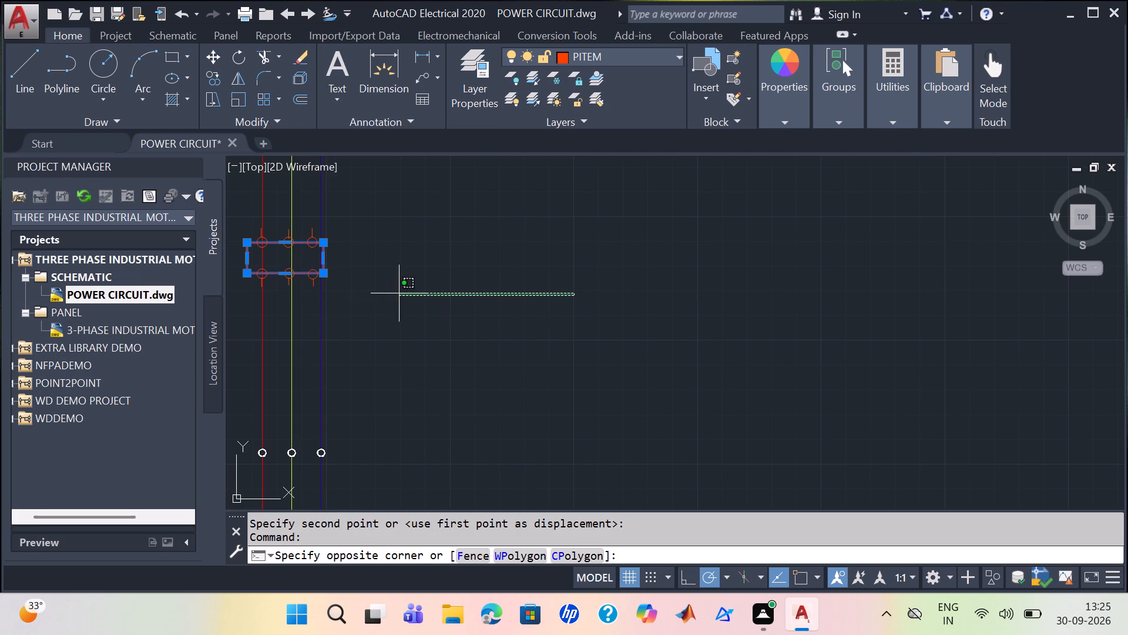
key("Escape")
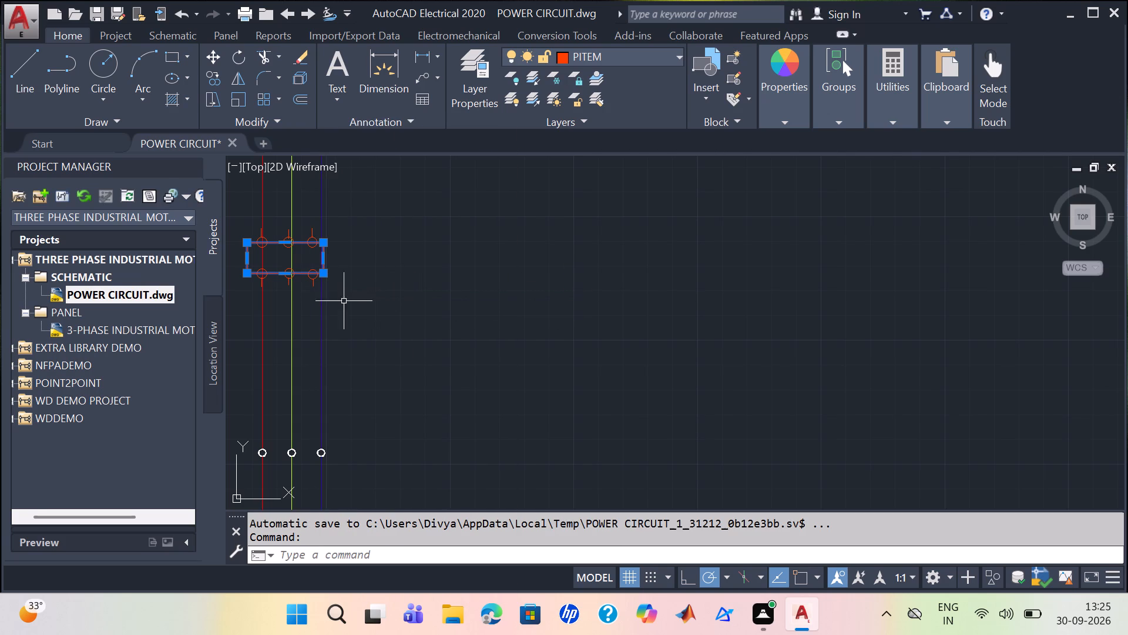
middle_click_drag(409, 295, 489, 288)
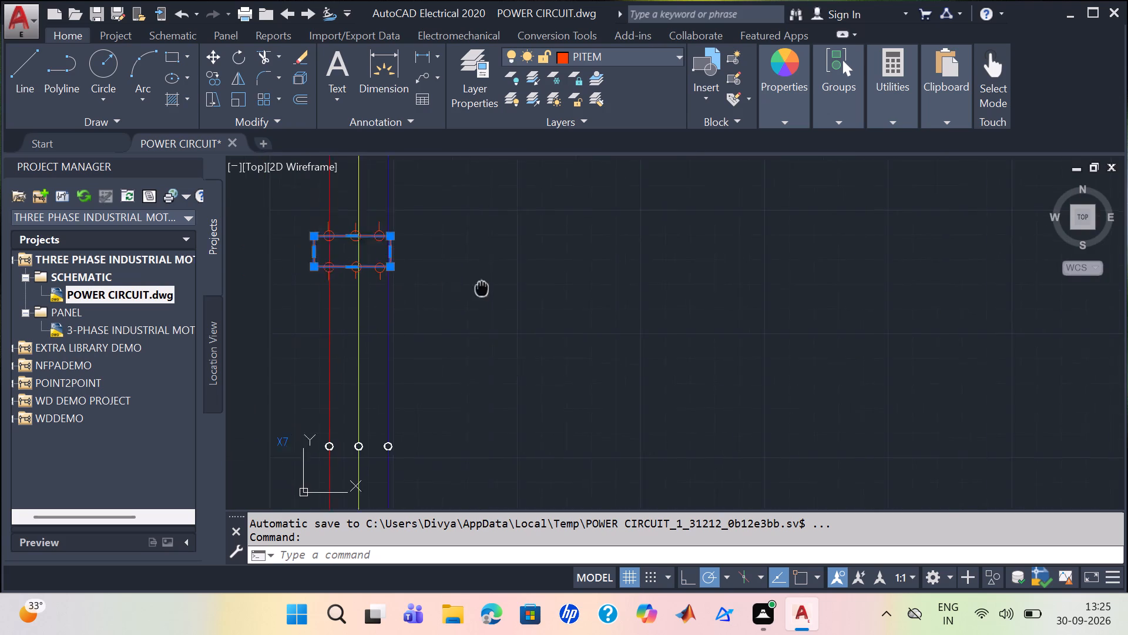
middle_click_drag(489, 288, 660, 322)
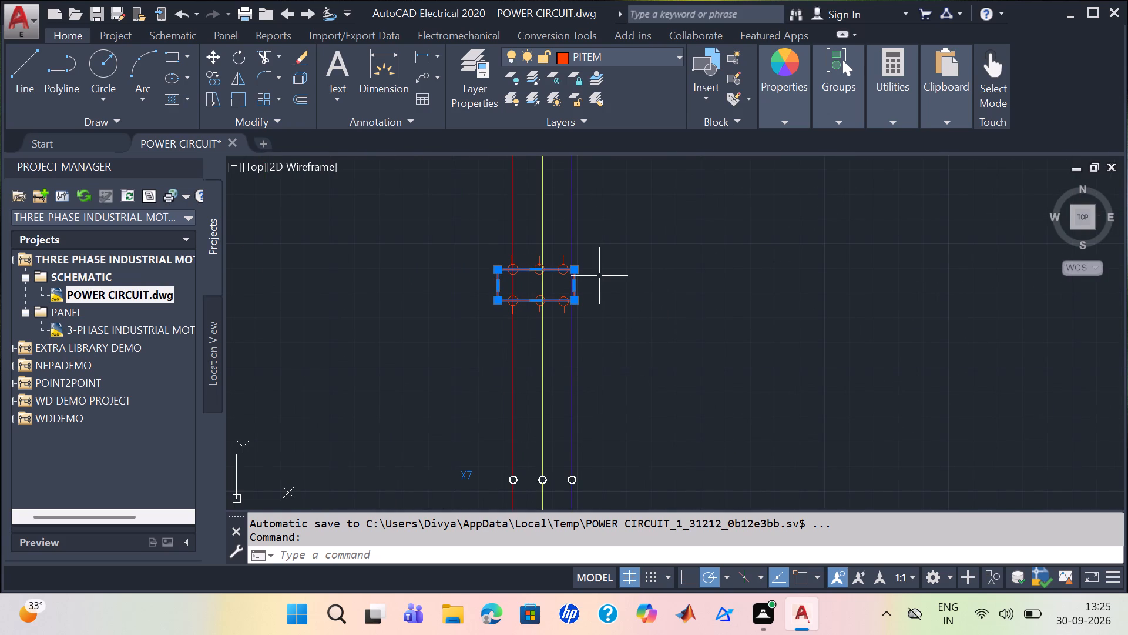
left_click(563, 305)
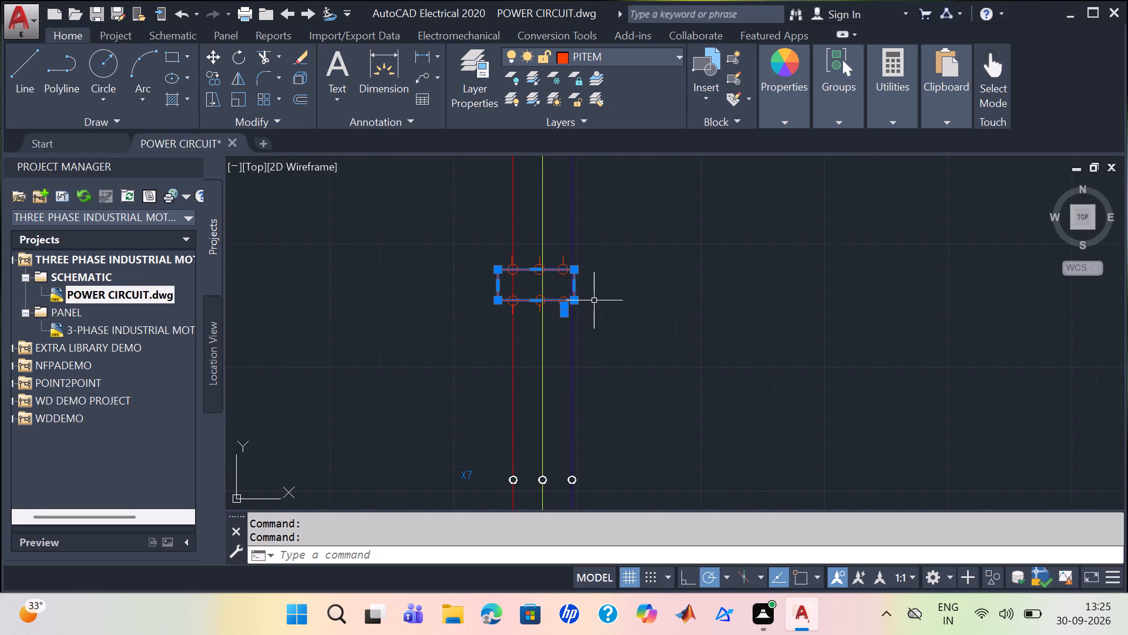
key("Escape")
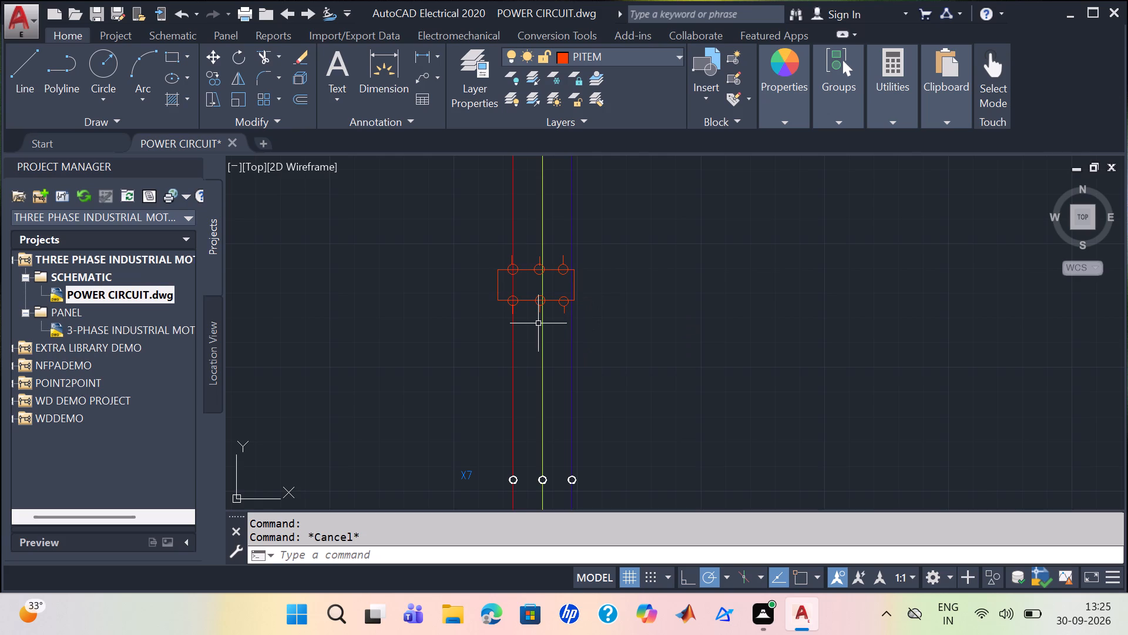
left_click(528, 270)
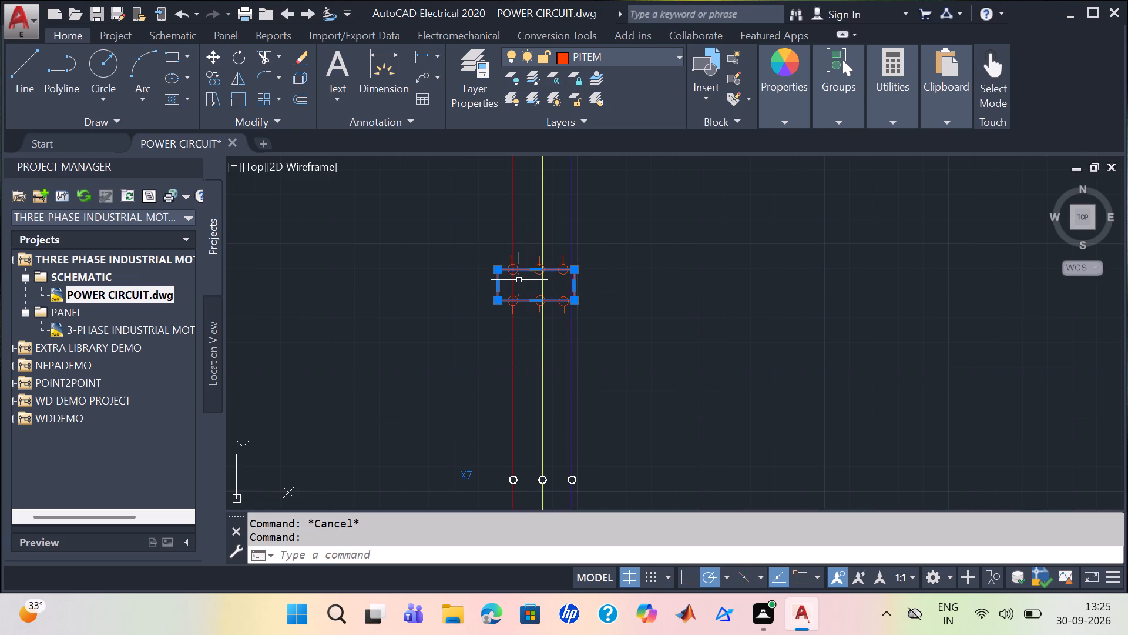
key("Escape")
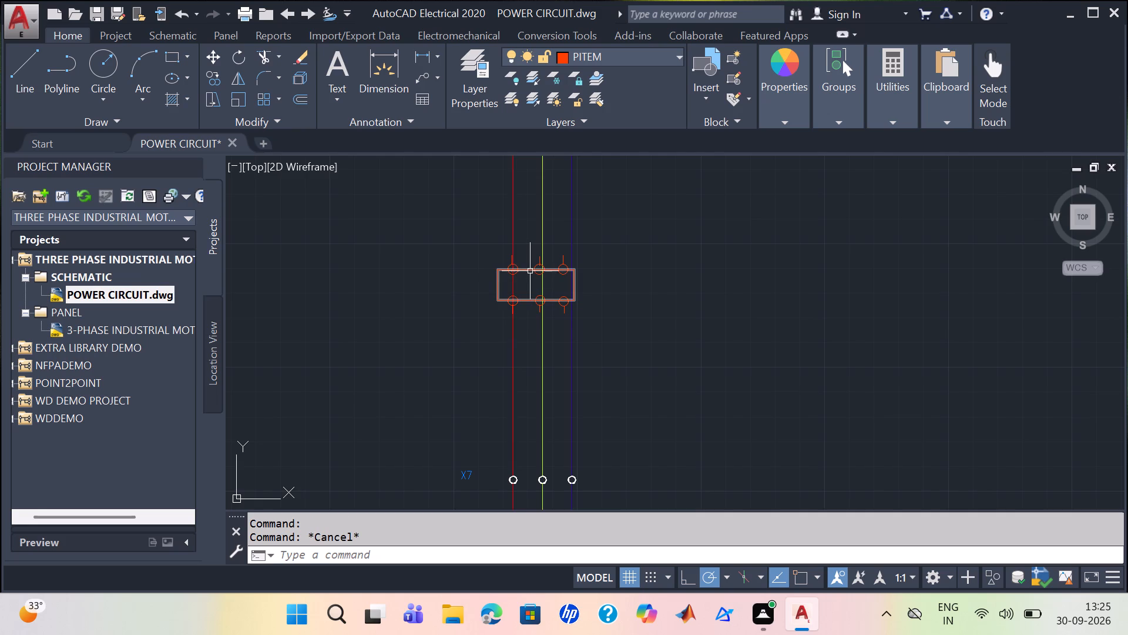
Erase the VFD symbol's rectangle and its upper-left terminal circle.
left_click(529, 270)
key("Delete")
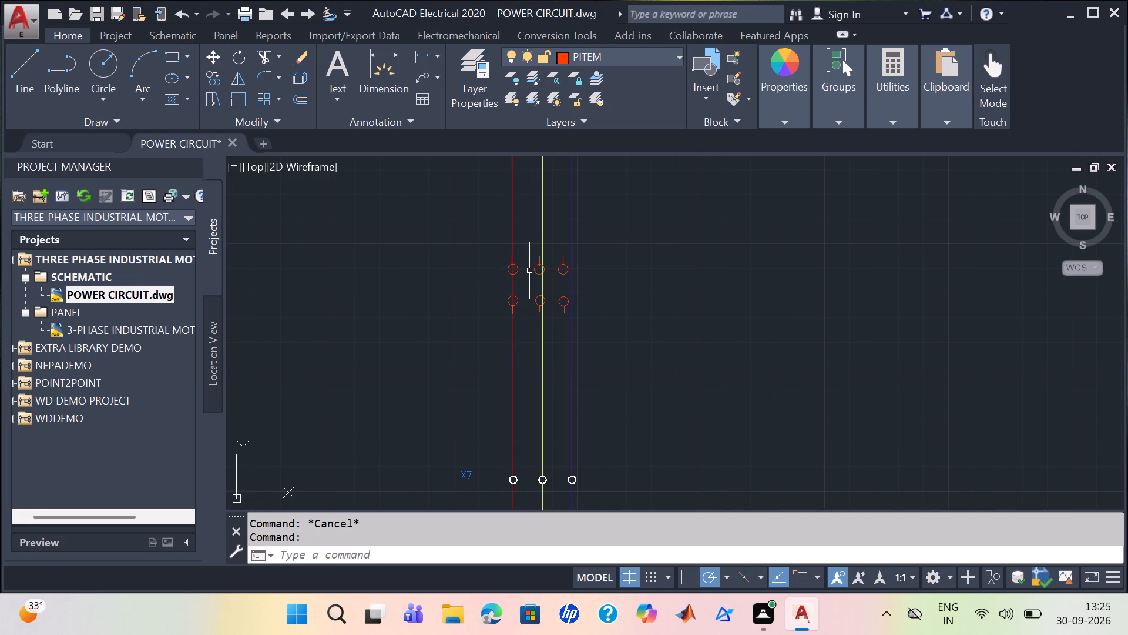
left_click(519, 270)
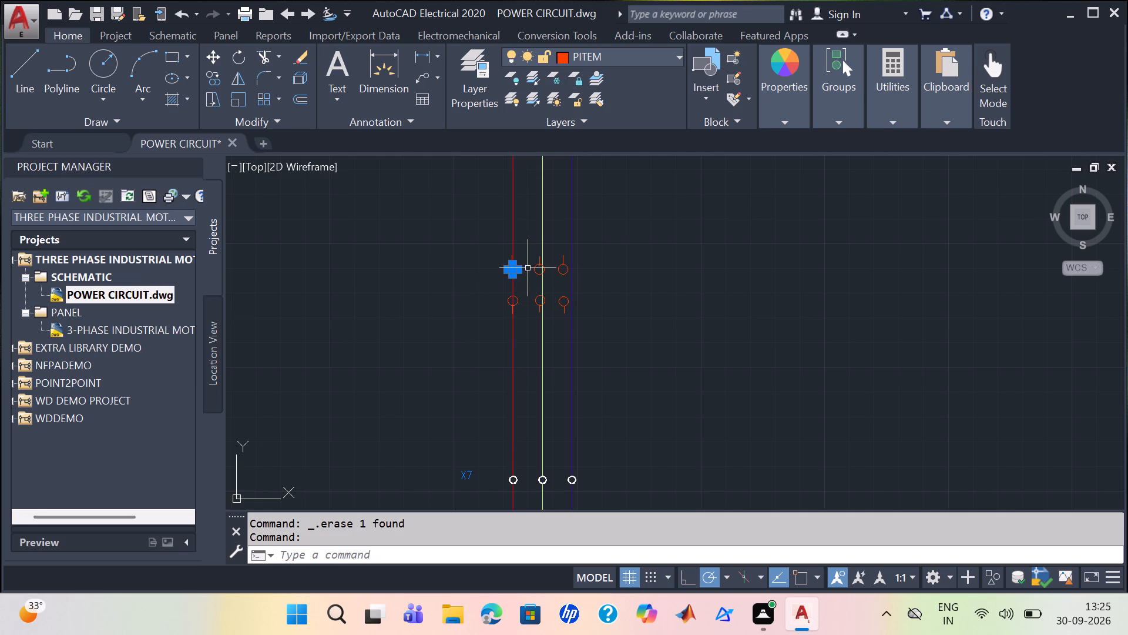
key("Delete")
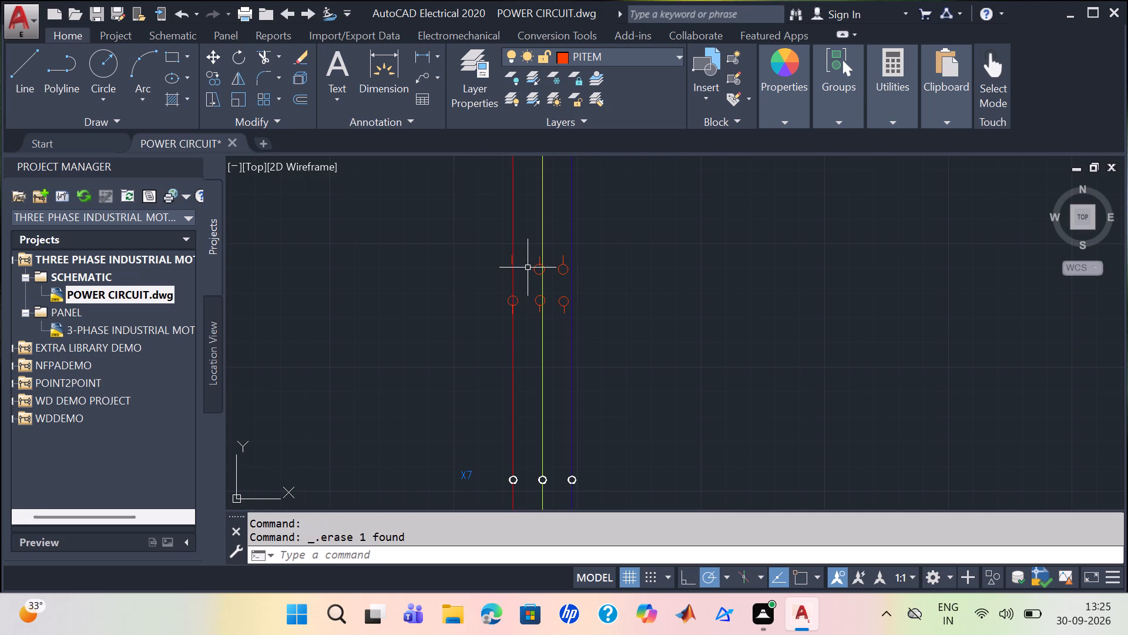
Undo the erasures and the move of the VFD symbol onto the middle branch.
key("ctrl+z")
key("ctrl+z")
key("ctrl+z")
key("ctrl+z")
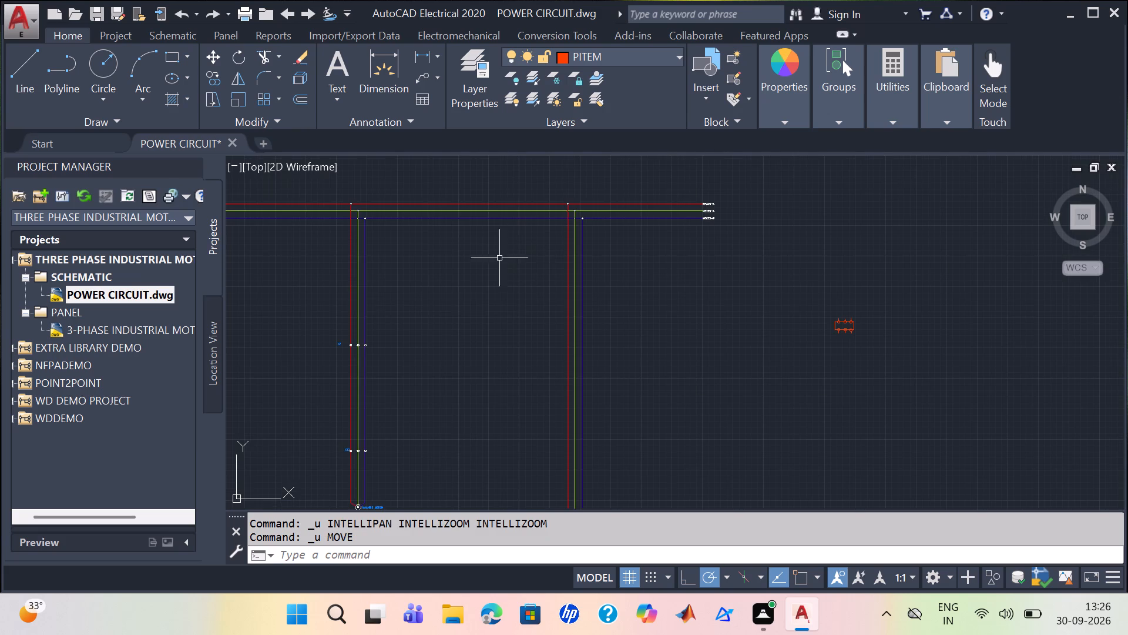
Load the saved User Circuit 1 from the Miscellaneous schematic symbols for insertion at a custom scale of 1.000.
scroll(501, 379, "up", 1)
middle_click_drag(427, 303, 618, 343)
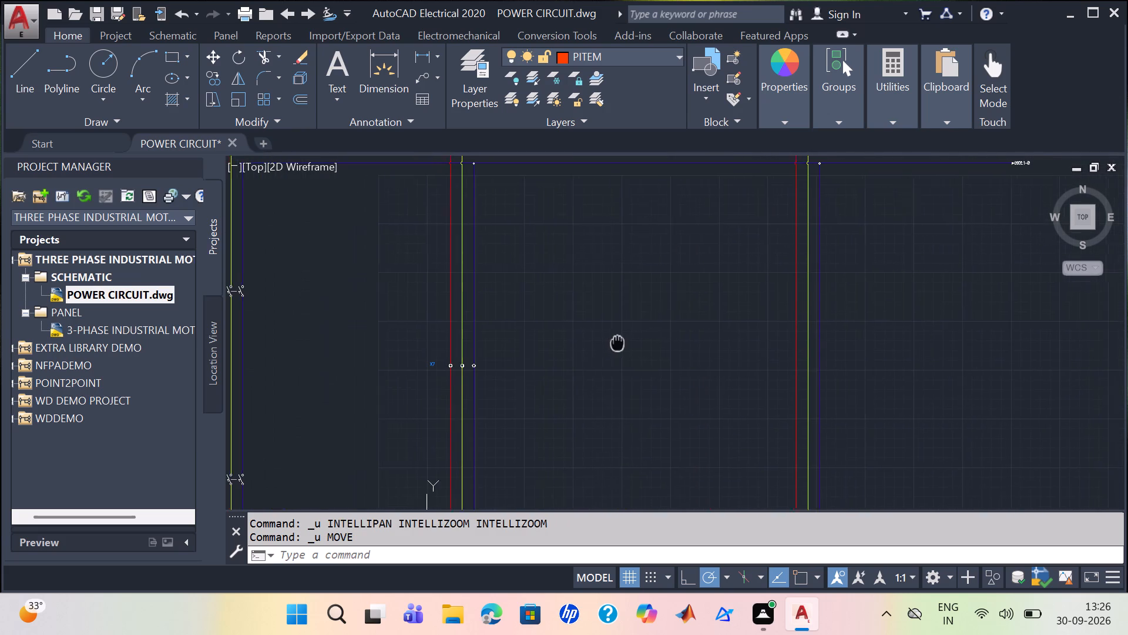
middle_click_drag(618, 343, 630, 338)
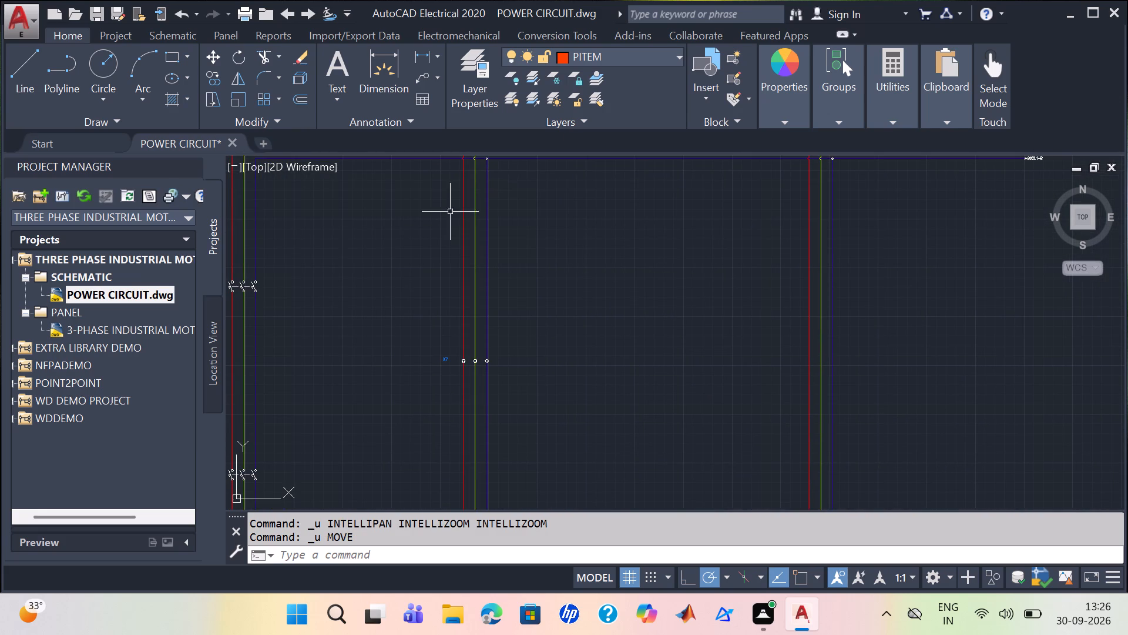
left_click(169, 35)
double_click(49, 63)
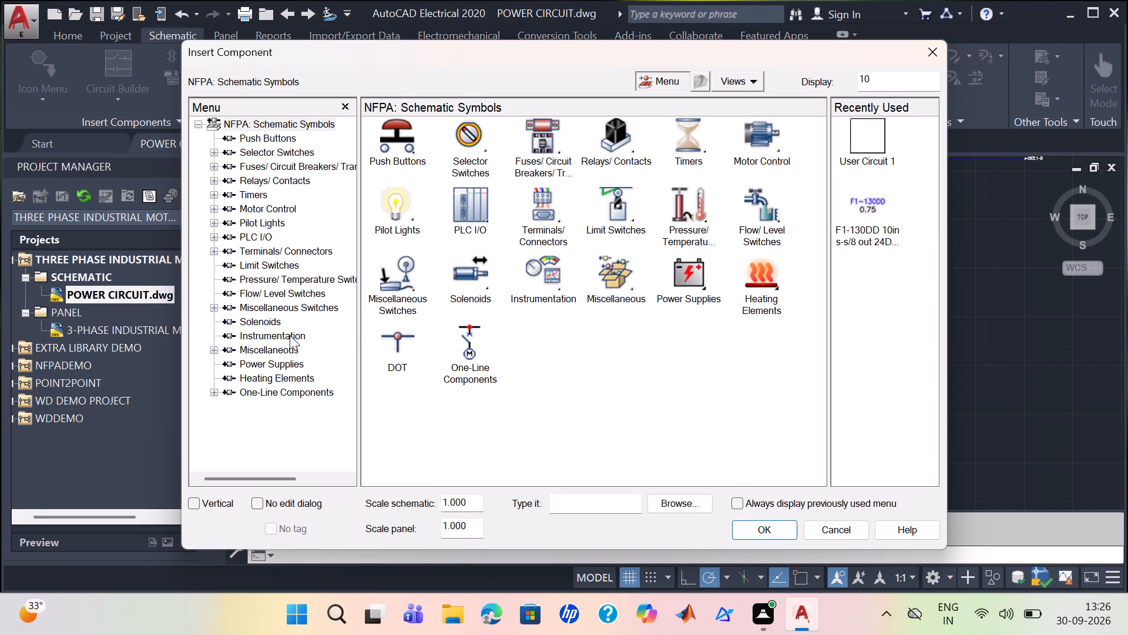
left_click(321, 312)
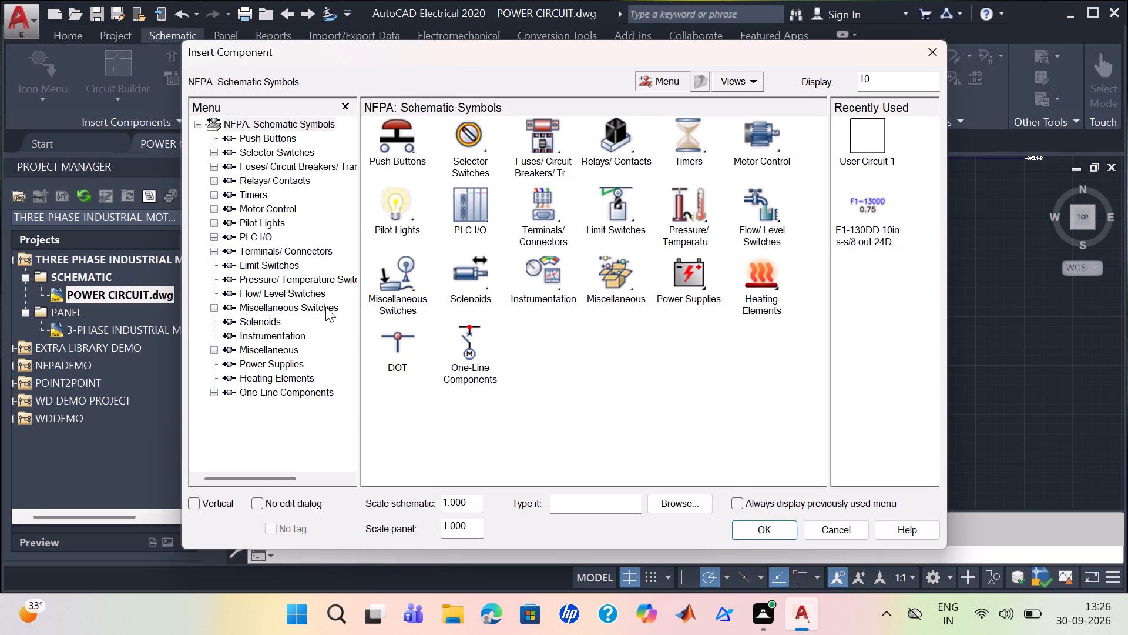
left_click(325, 306)
left_click(325, 306)
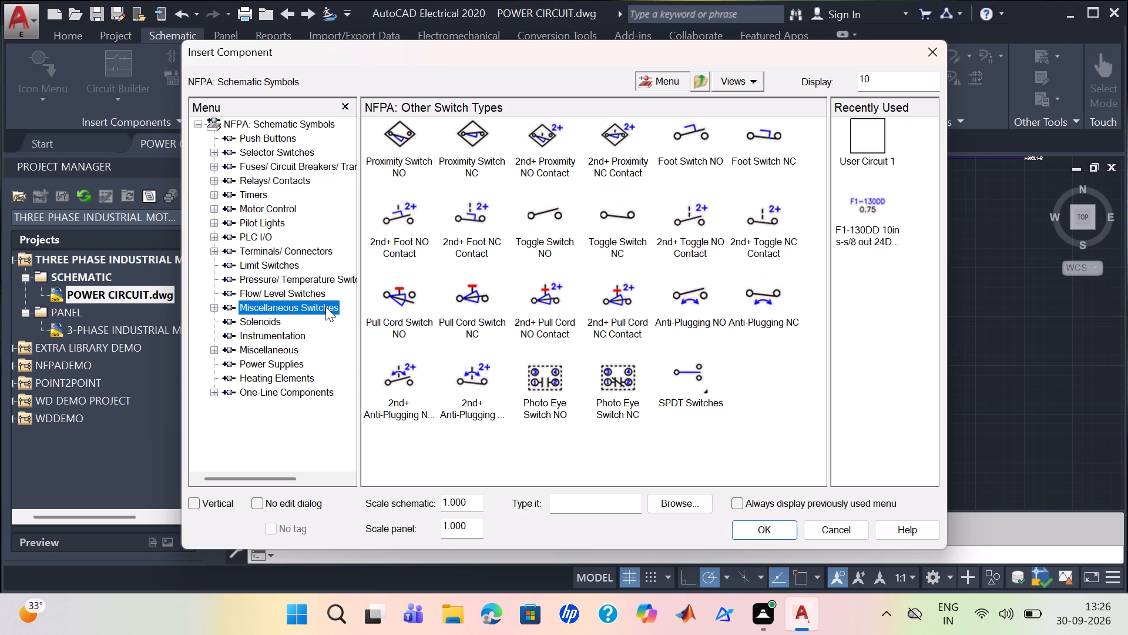
left_click(279, 347)
left_click(279, 347)
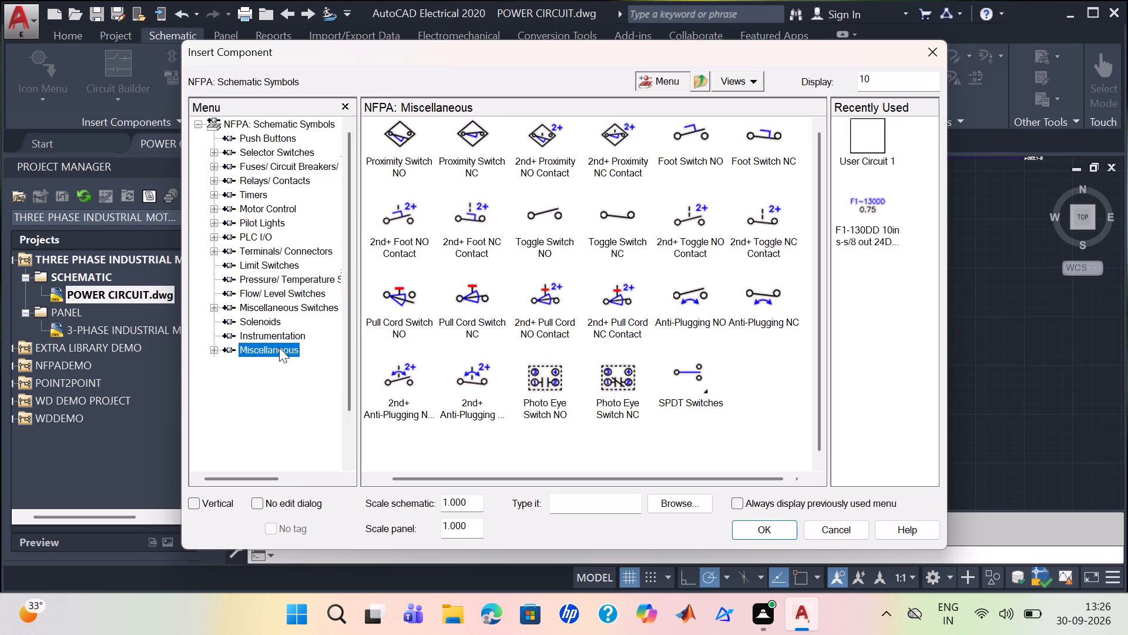
double_click(690, 279)
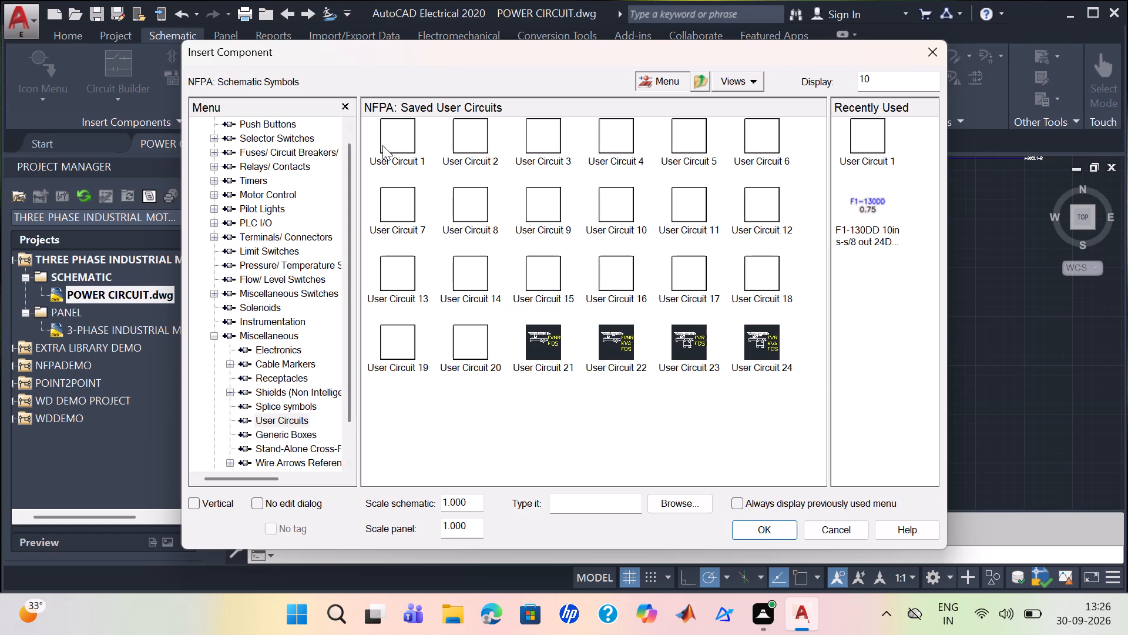
double_click(392, 130)
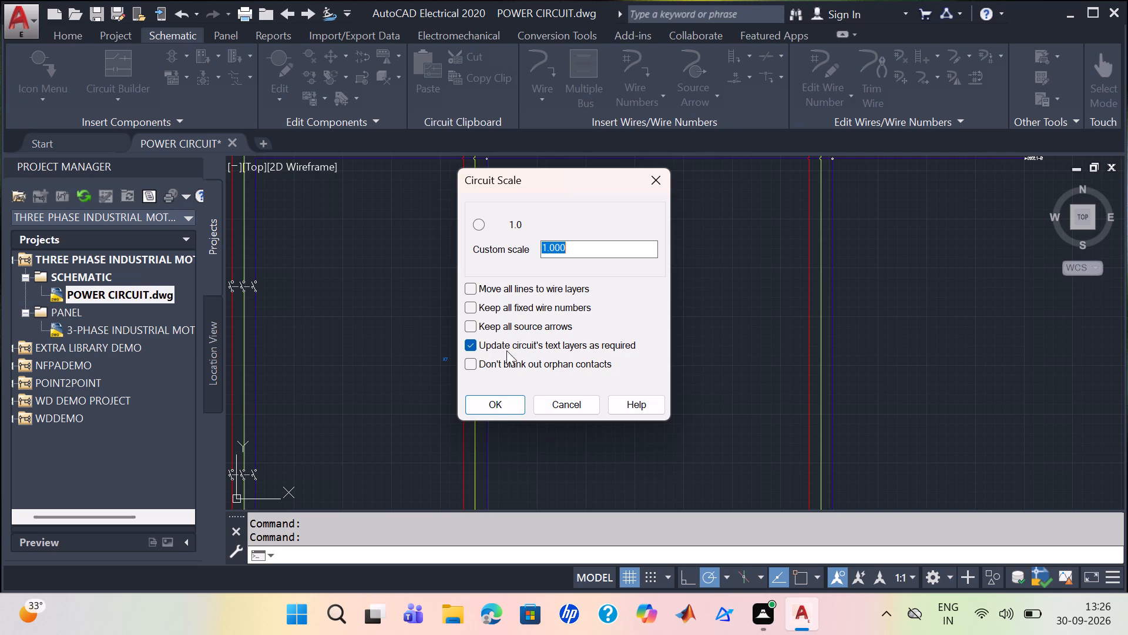
left_click(493, 403)
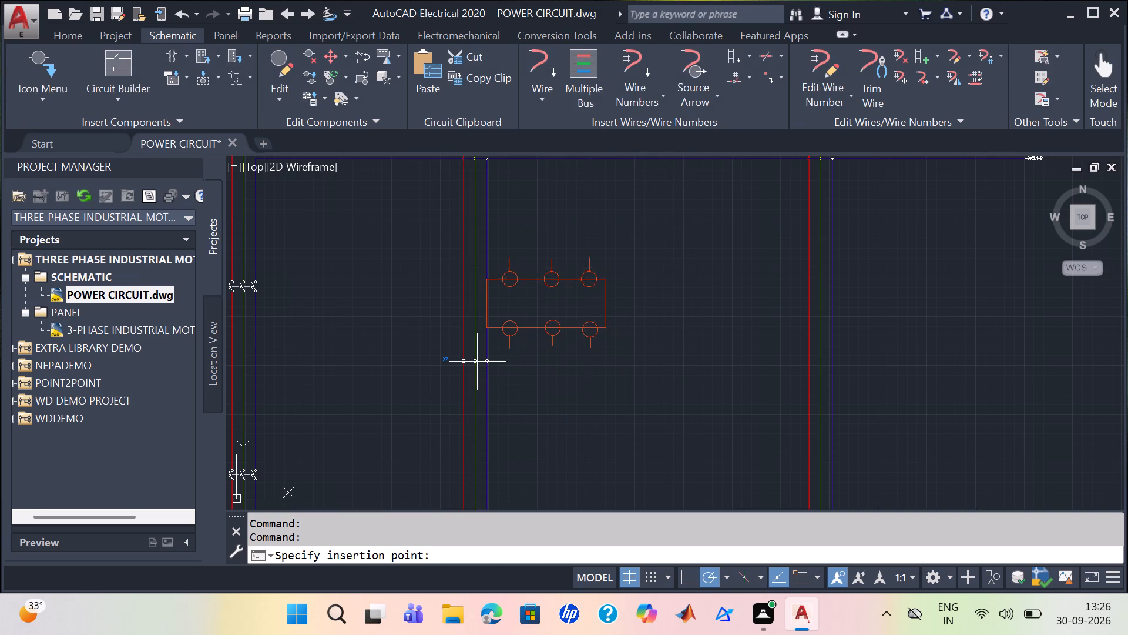
Place the six-terminal user circuit beside the middle three-phase branch, just above and to the right of the X7 terminals.
scroll(467, 356, "down", 2)
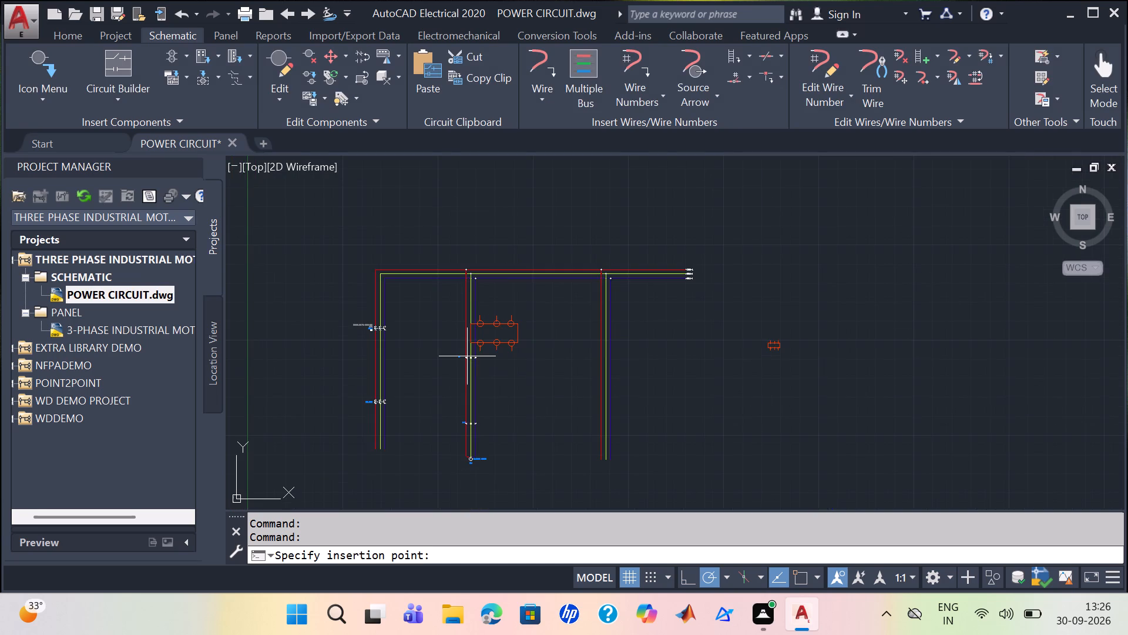
scroll(467, 355, "up", 6)
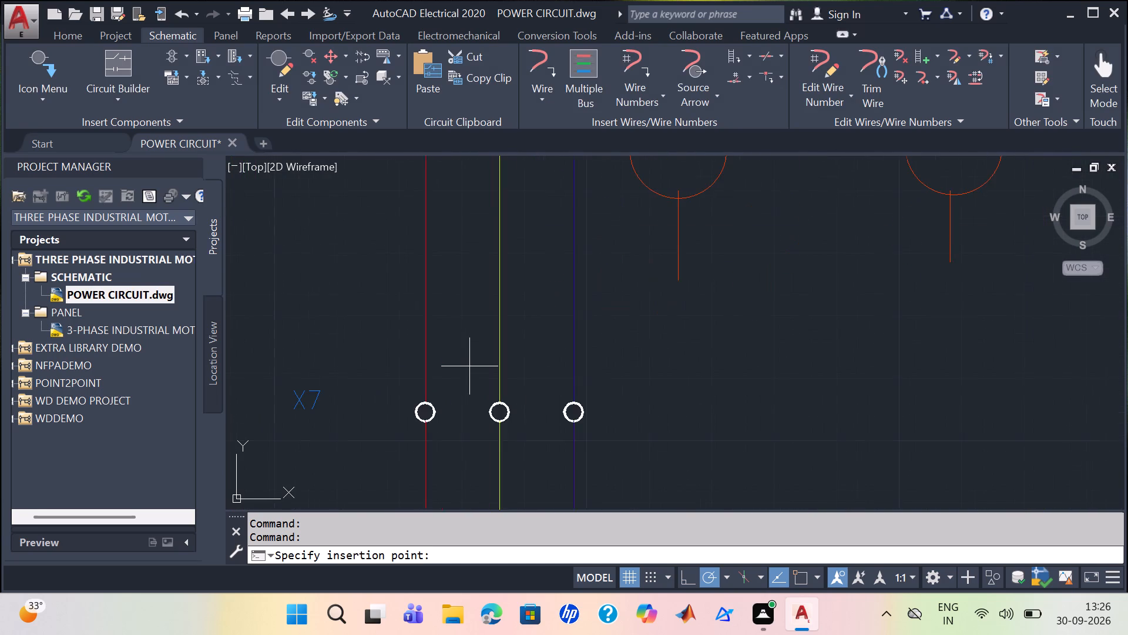
scroll(469, 366, "up", 1)
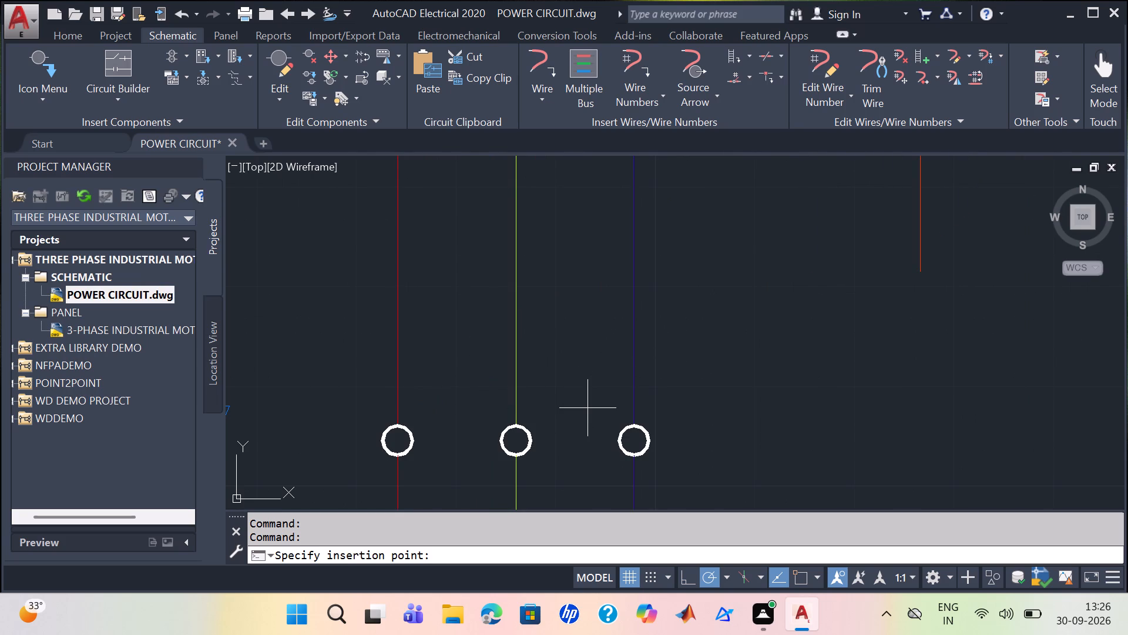
middle_click_drag(587, 408, 607, 634)
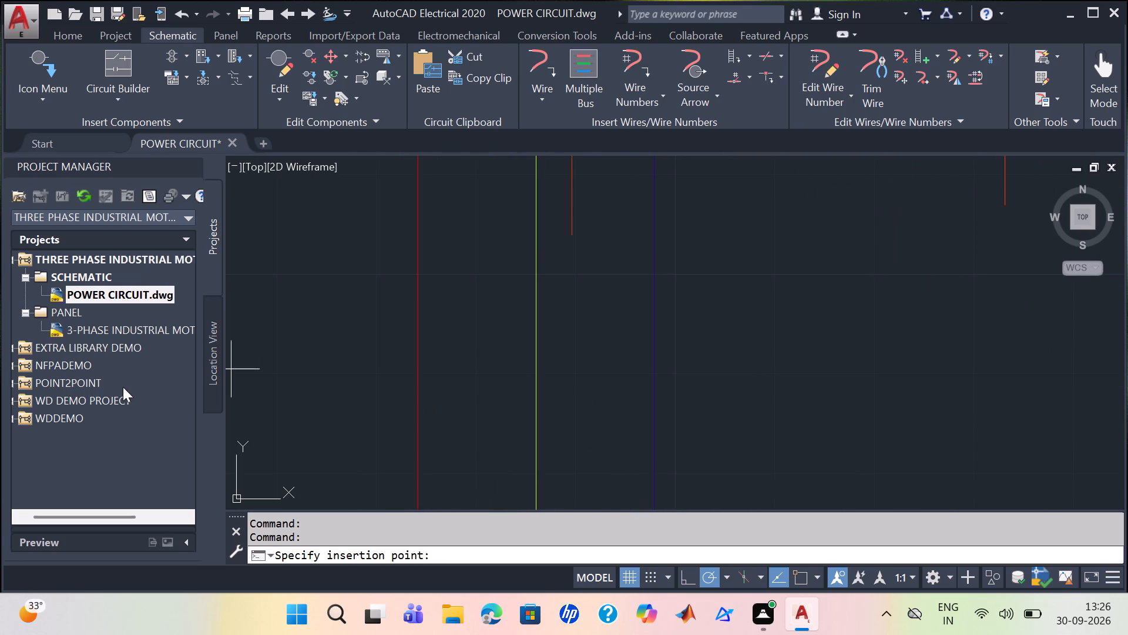
scroll(463, 316, "down", 2)
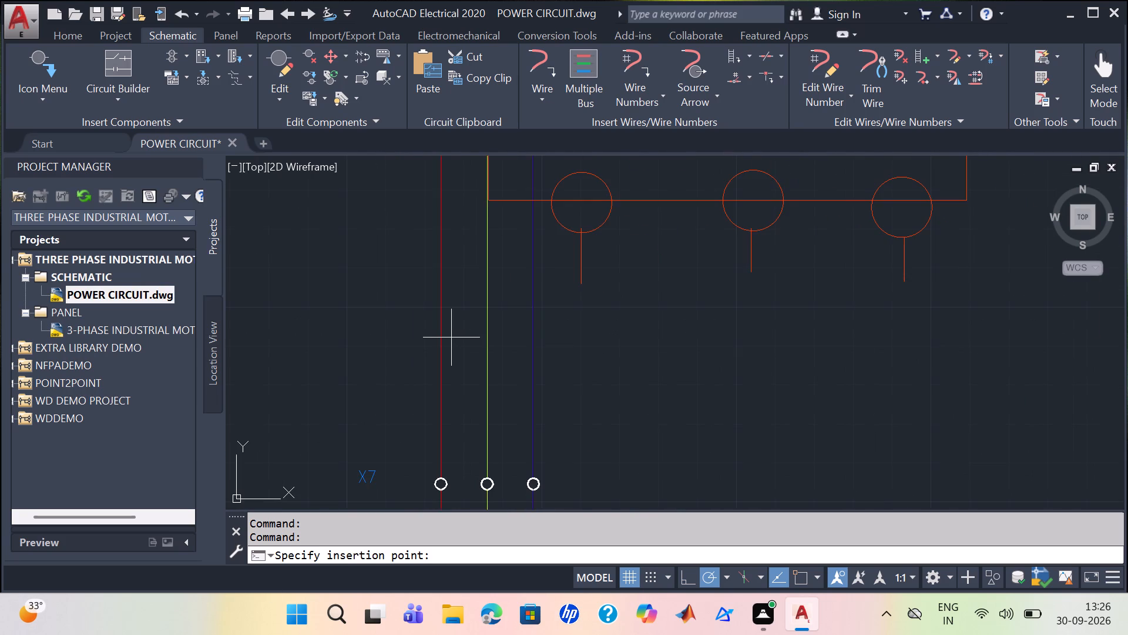
scroll(449, 344, "down", 2)
scroll(448, 346, "up", 1)
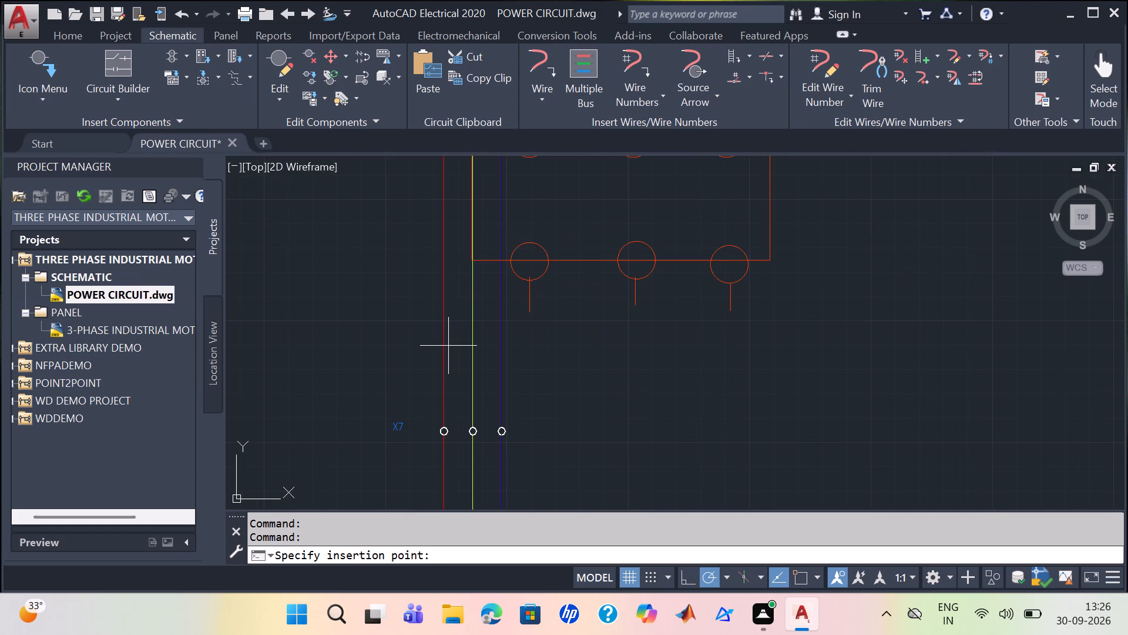
left_click(525, 420)
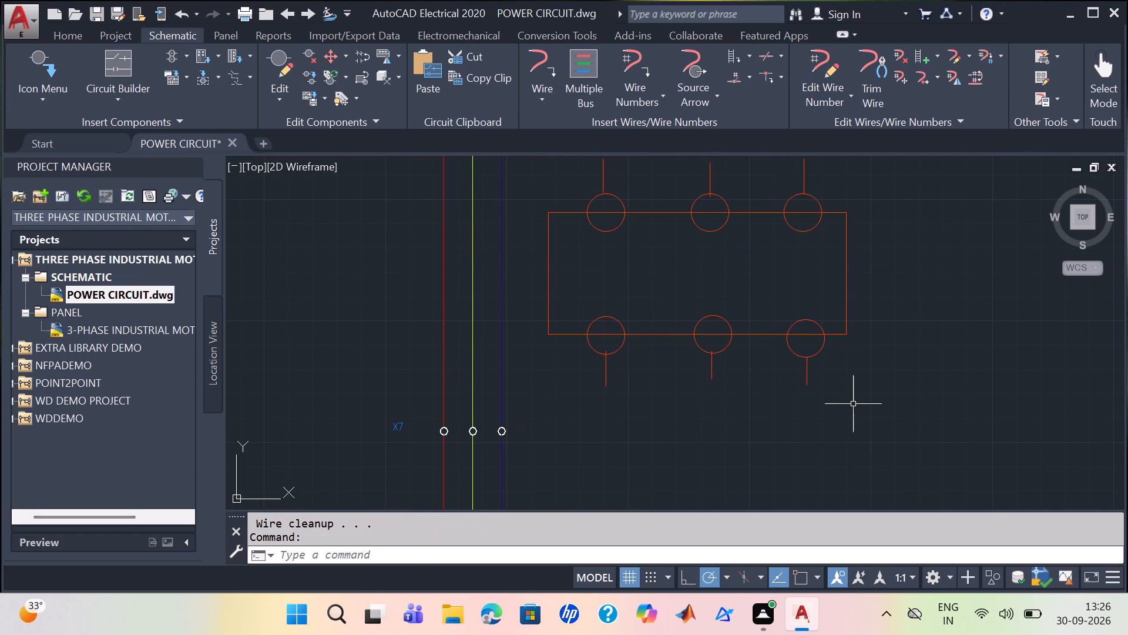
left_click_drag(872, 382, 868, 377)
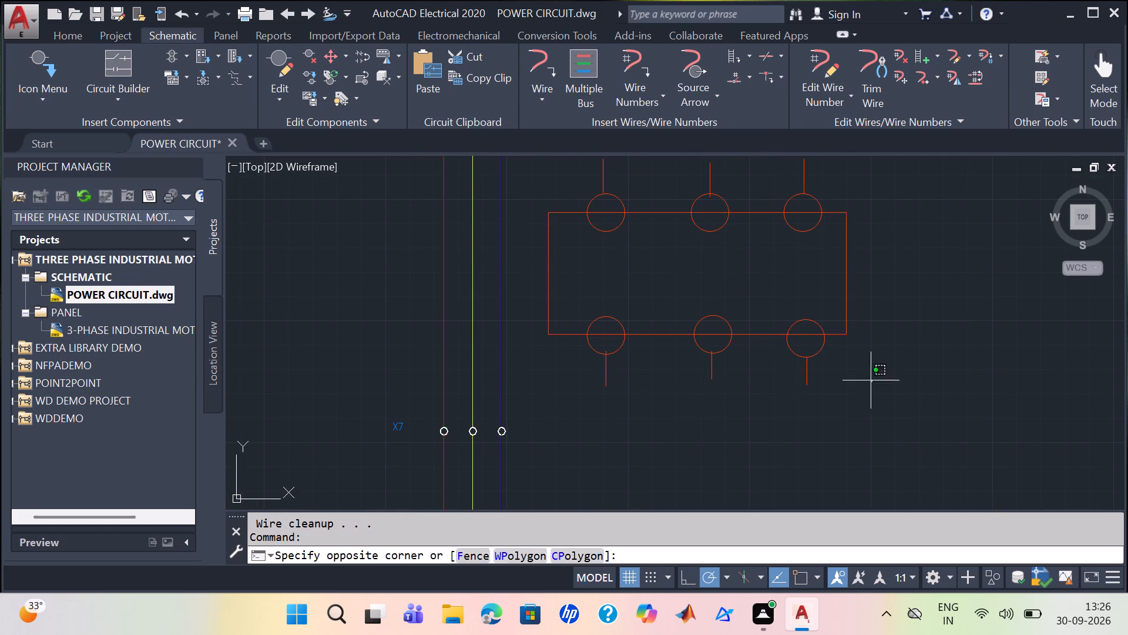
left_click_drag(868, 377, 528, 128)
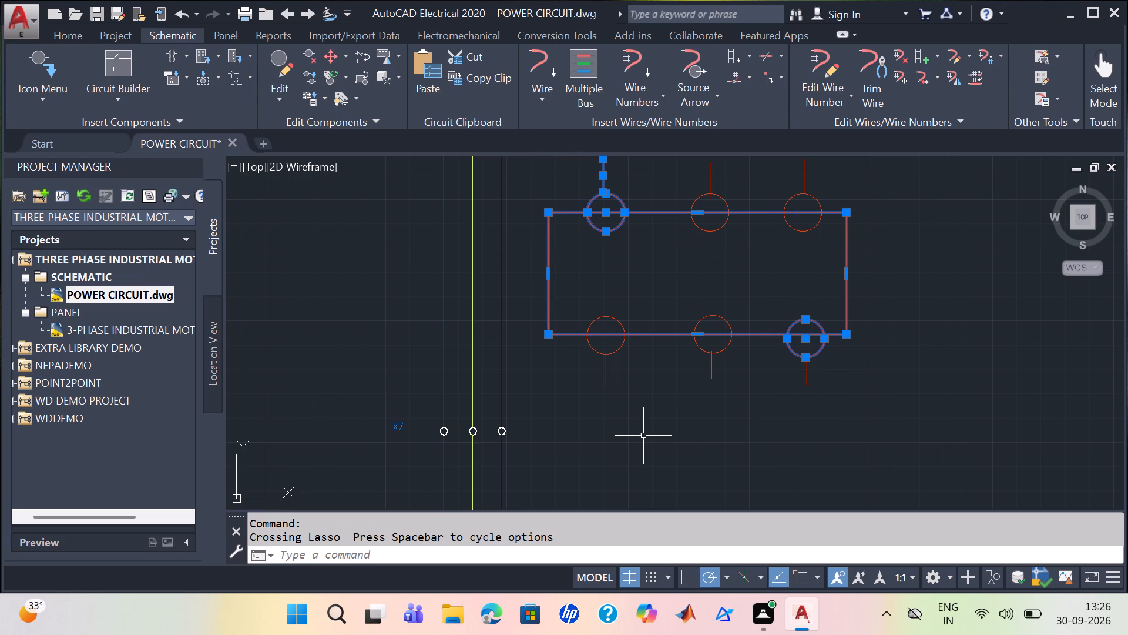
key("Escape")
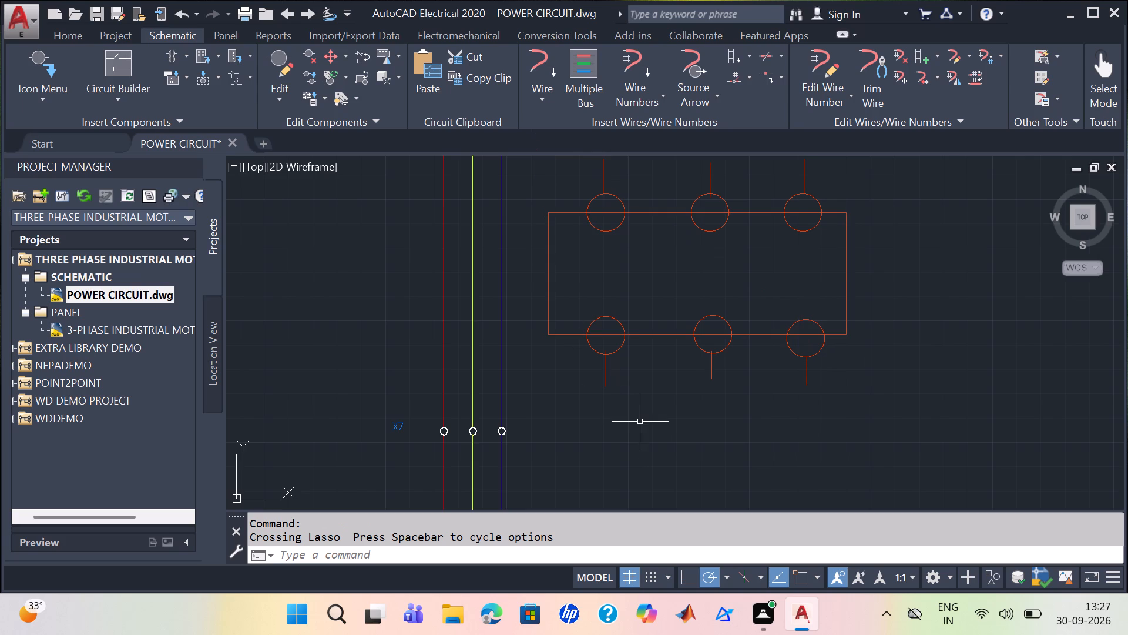
Scale the whole inserted VFD symbol down to about 30% of its size from the rectangle's lower-left corner.
left_click(870, 420)
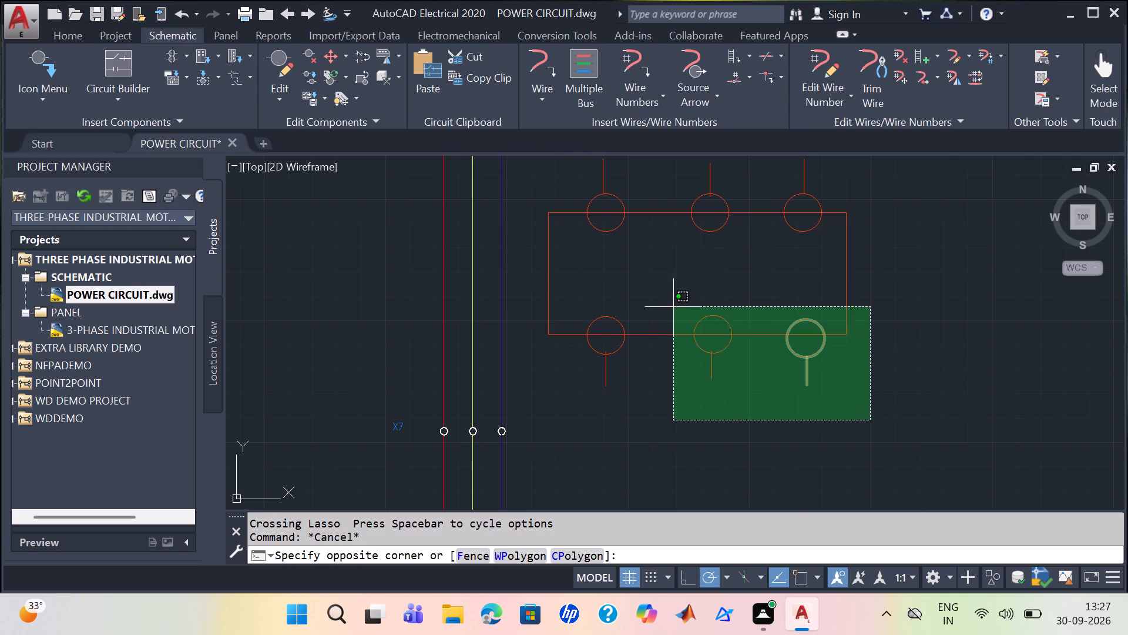
left_click(523, 158)
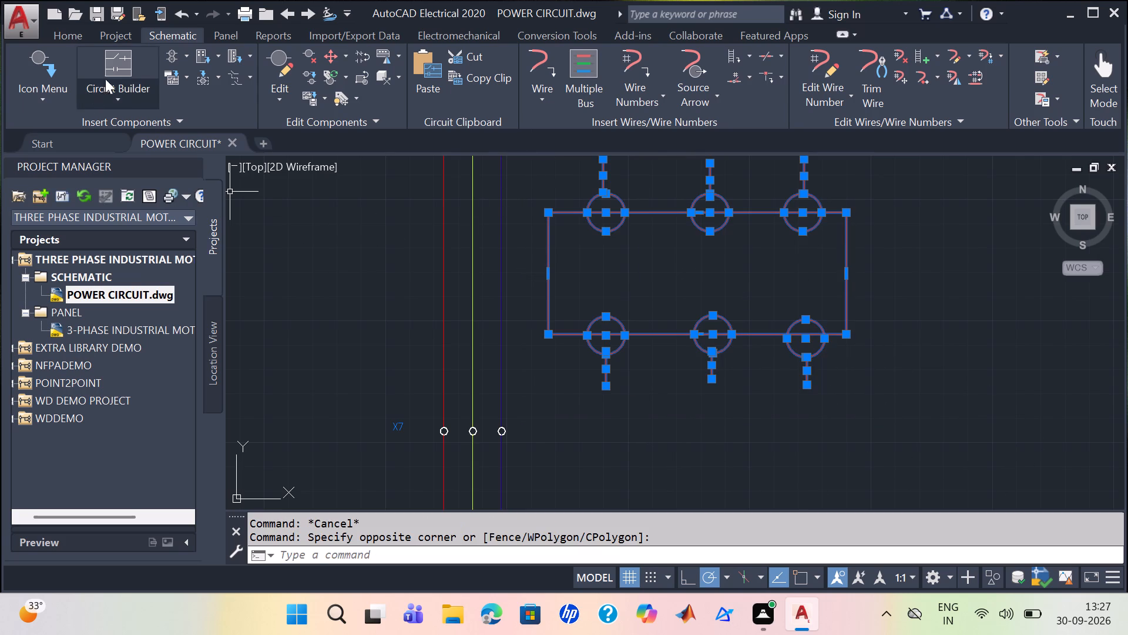
left_click(74, 34)
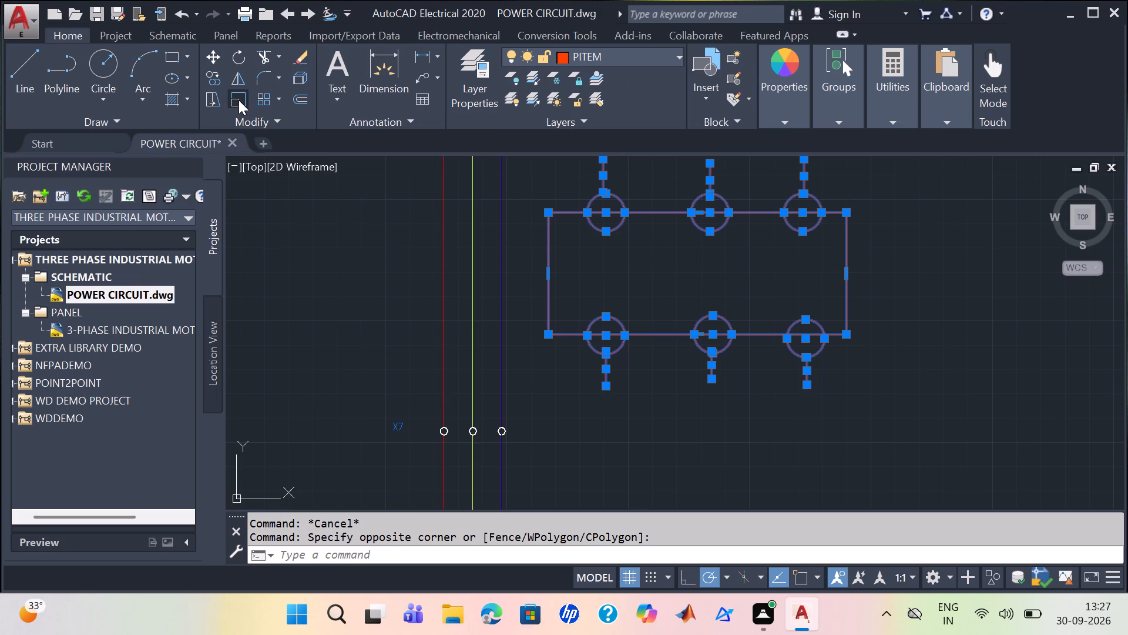
left_click(239, 100)
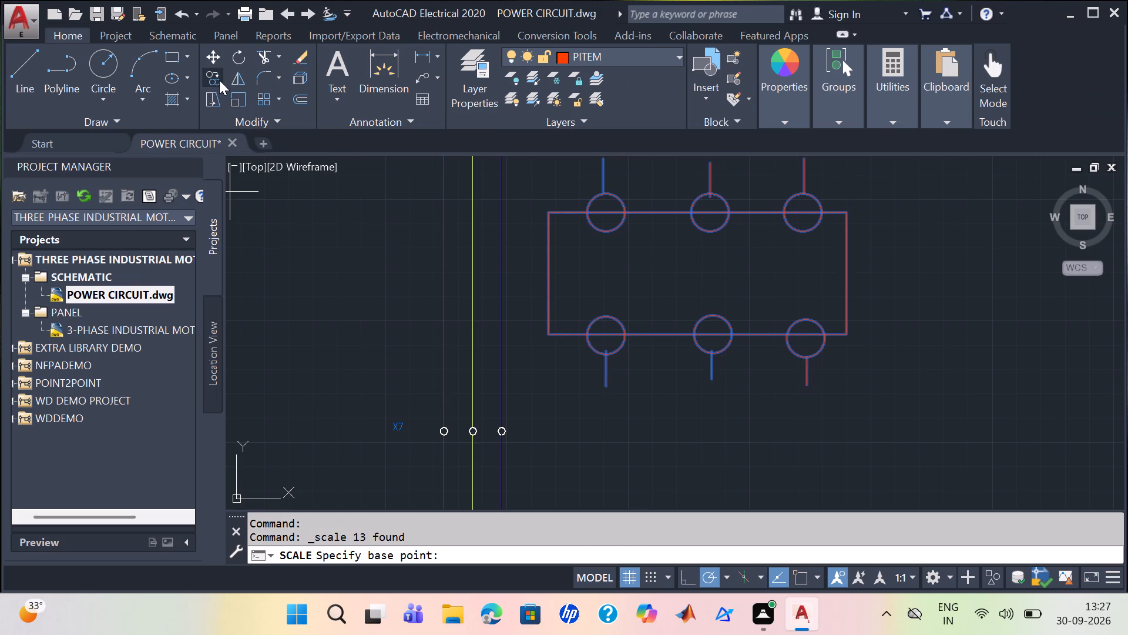
left_click(546, 336)
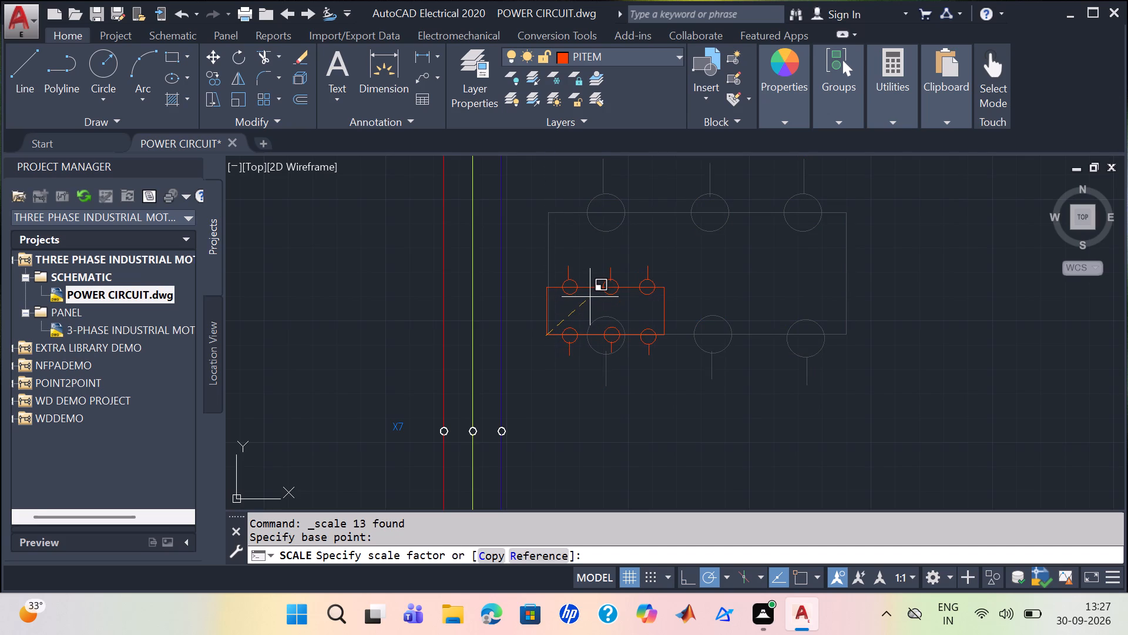
left_click(583, 311)
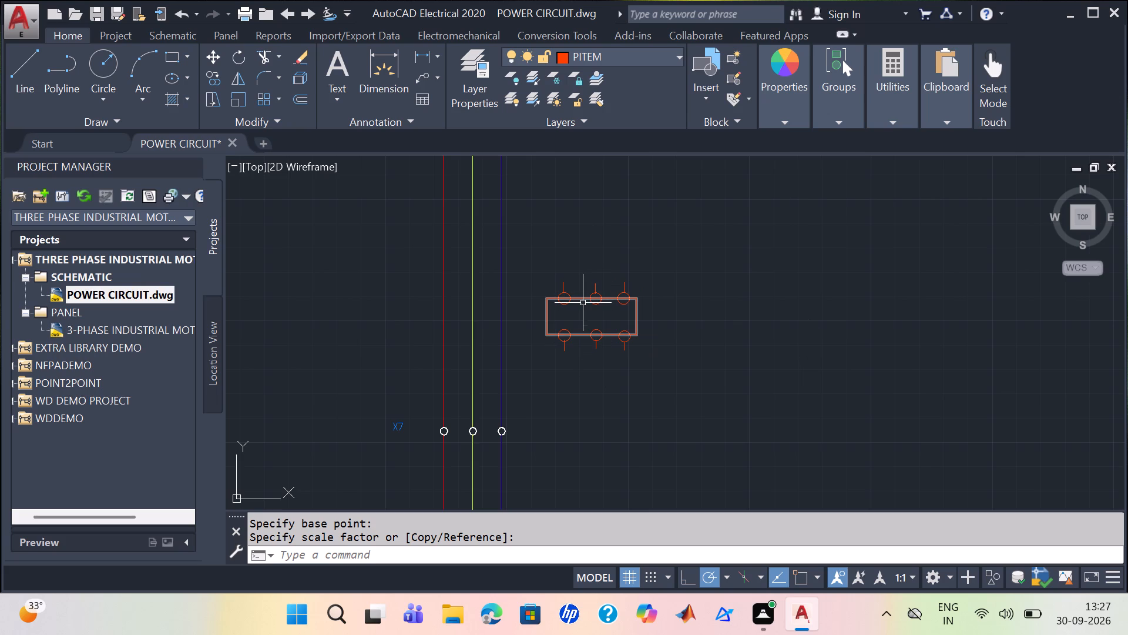
Move the scaled VFD symbol about 2.5 units left onto the middle branch's three wires, above the X7 terminals.
left_click(640, 367)
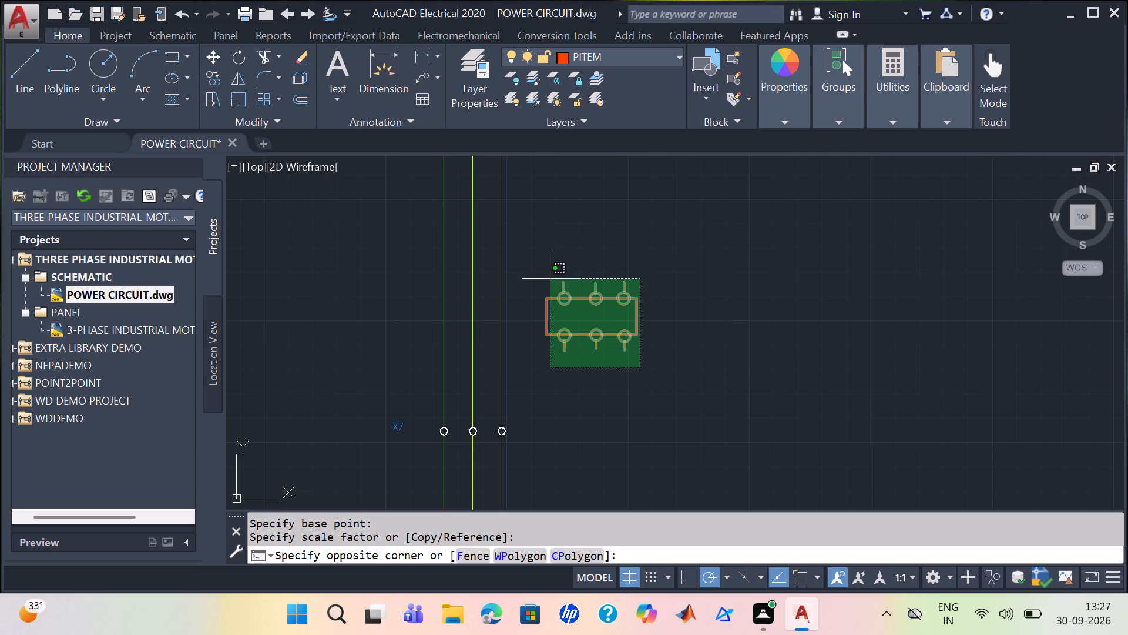
left_click(541, 285)
key("m")
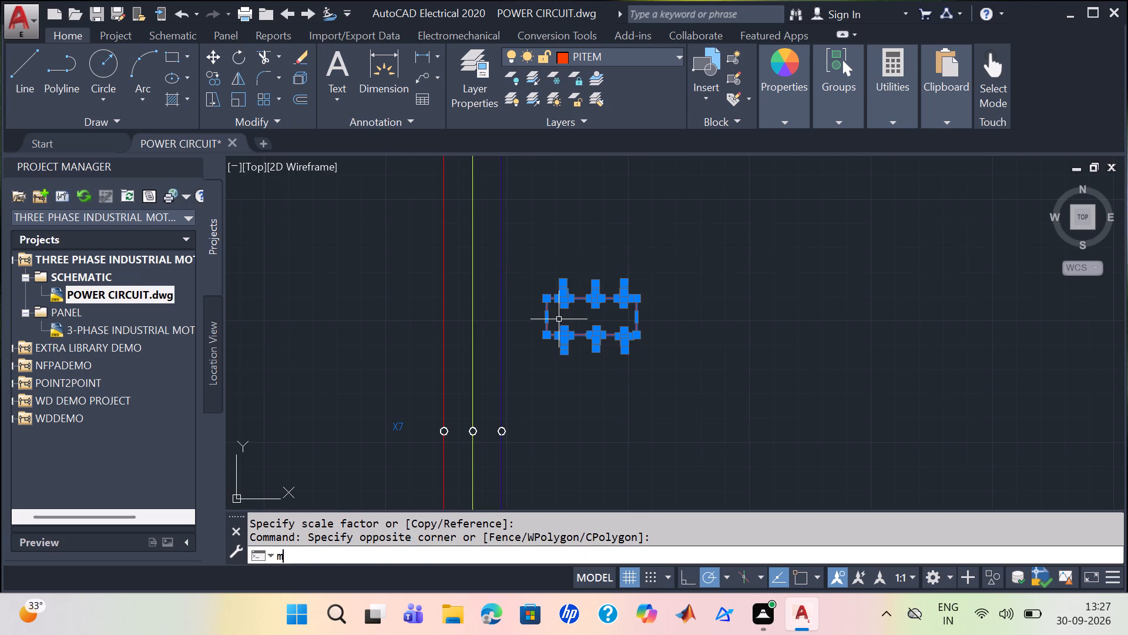
key("Return")
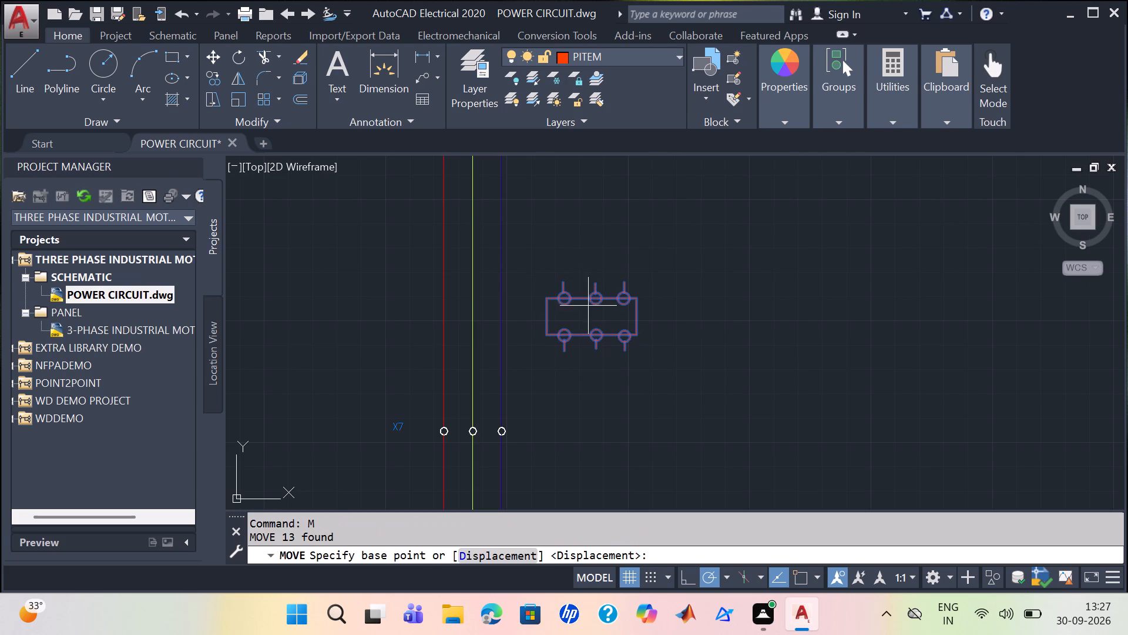
left_click(606, 301)
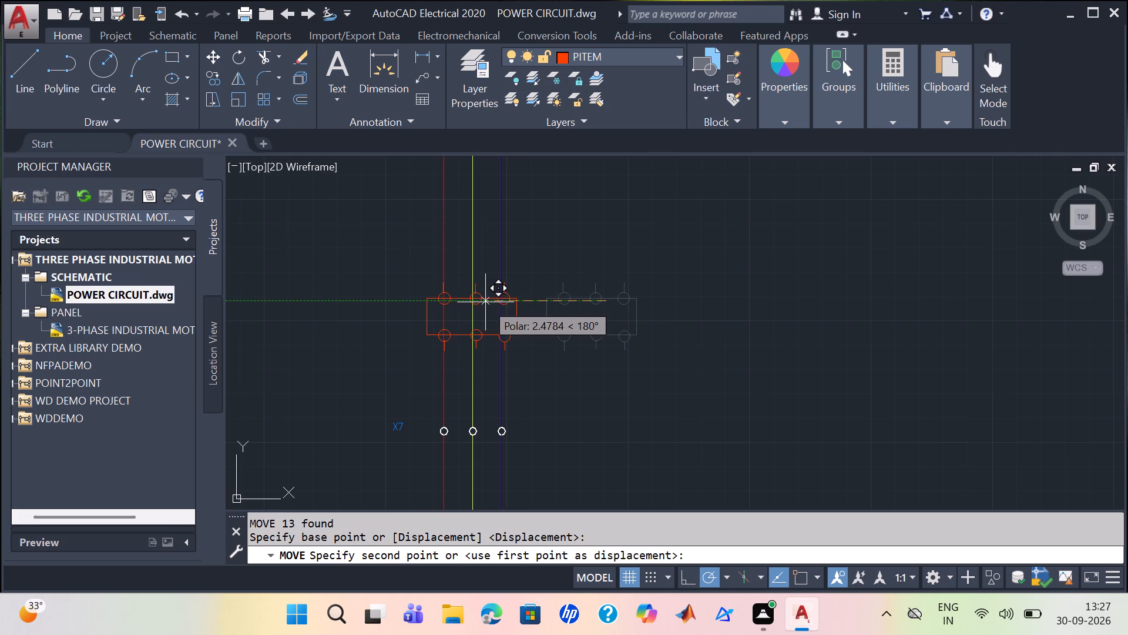
left_click(485, 304)
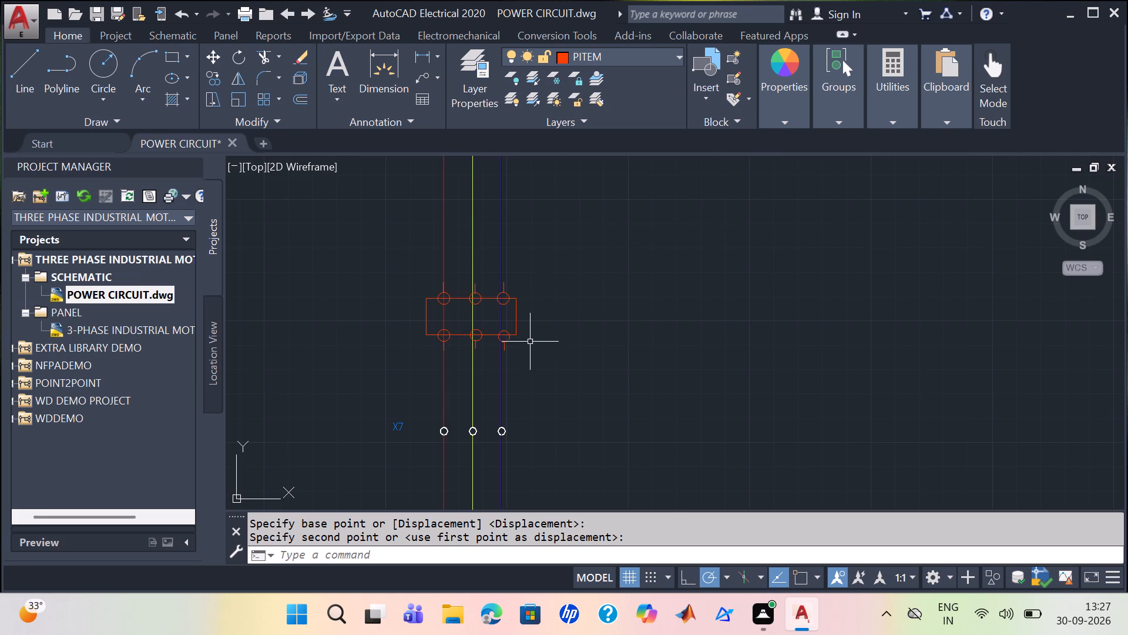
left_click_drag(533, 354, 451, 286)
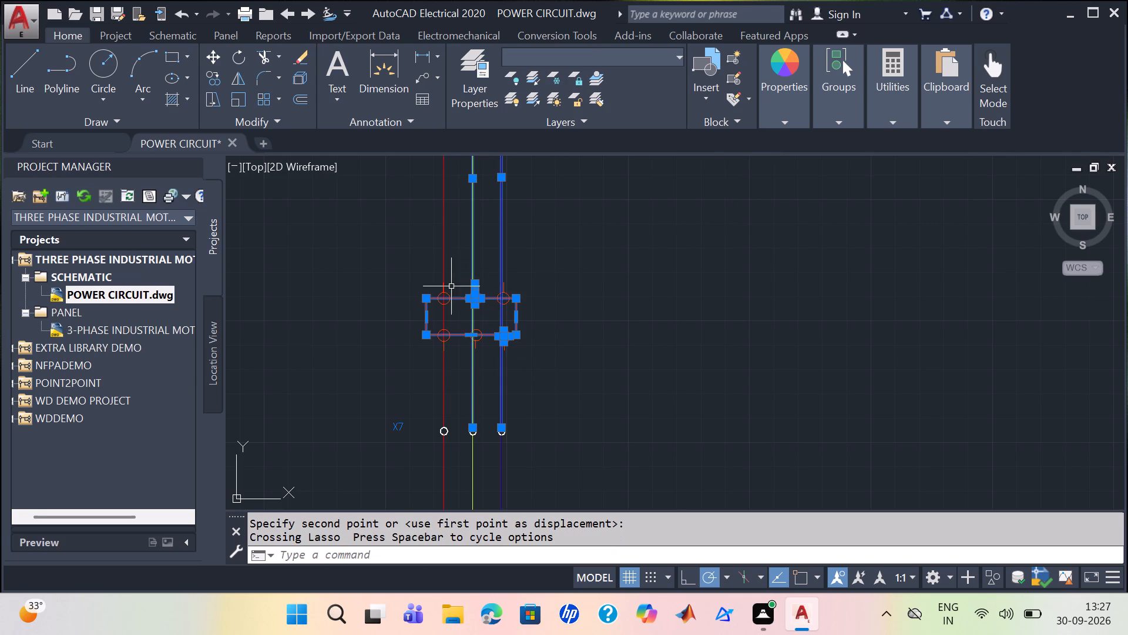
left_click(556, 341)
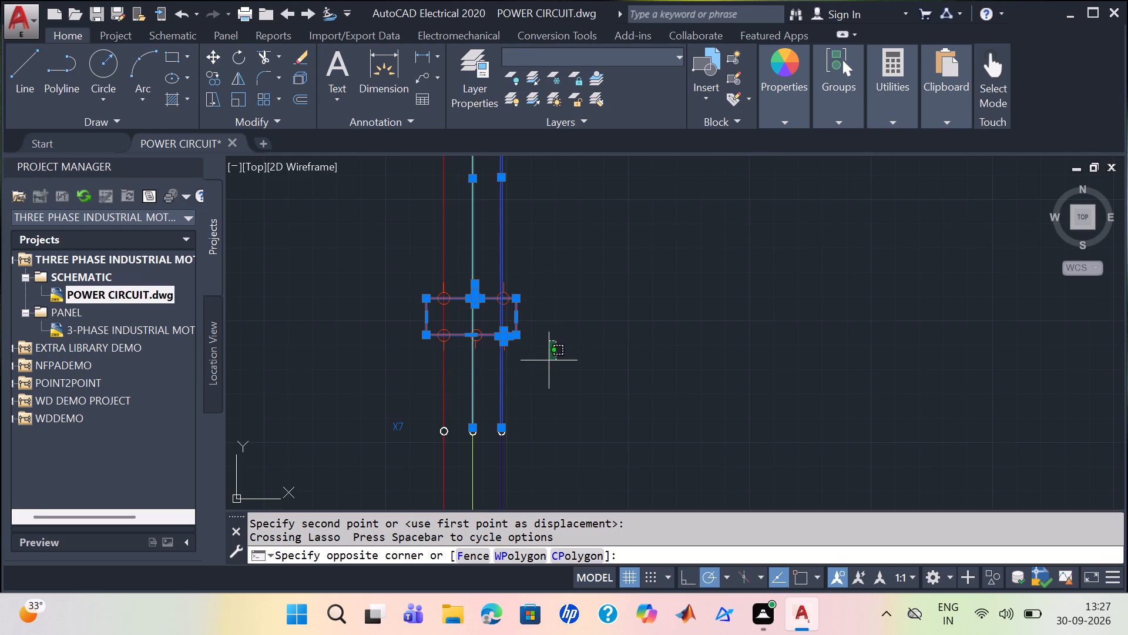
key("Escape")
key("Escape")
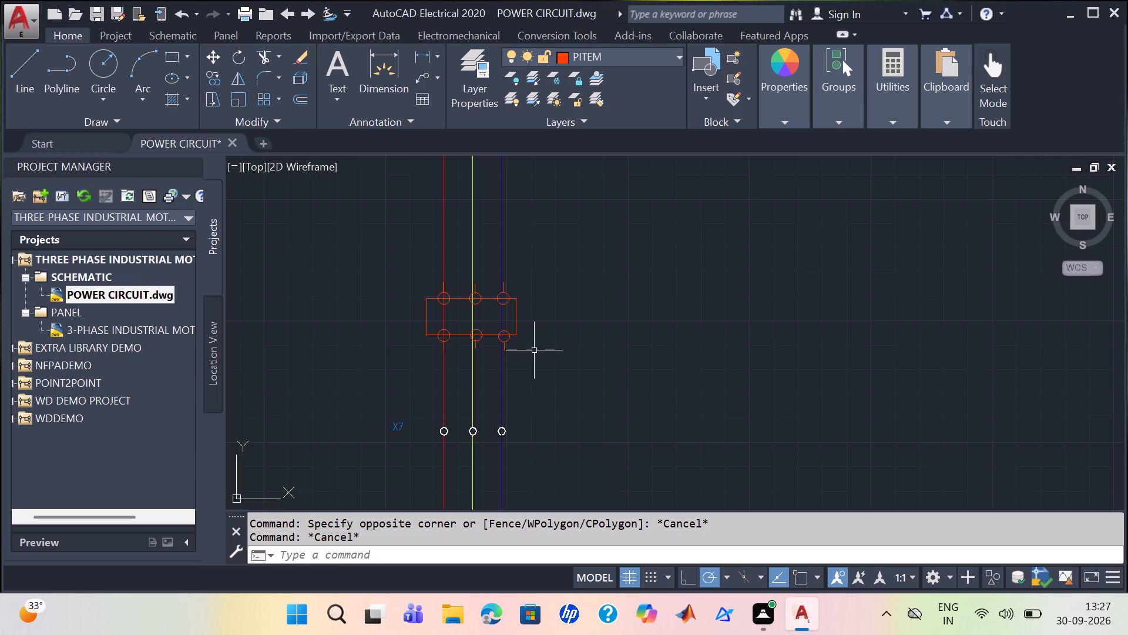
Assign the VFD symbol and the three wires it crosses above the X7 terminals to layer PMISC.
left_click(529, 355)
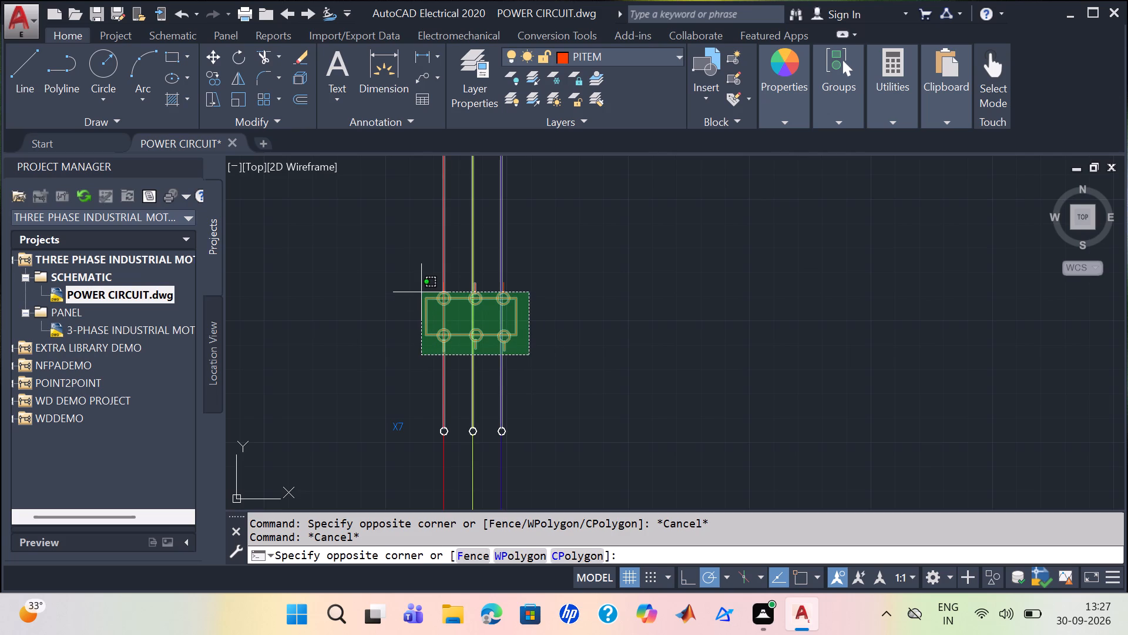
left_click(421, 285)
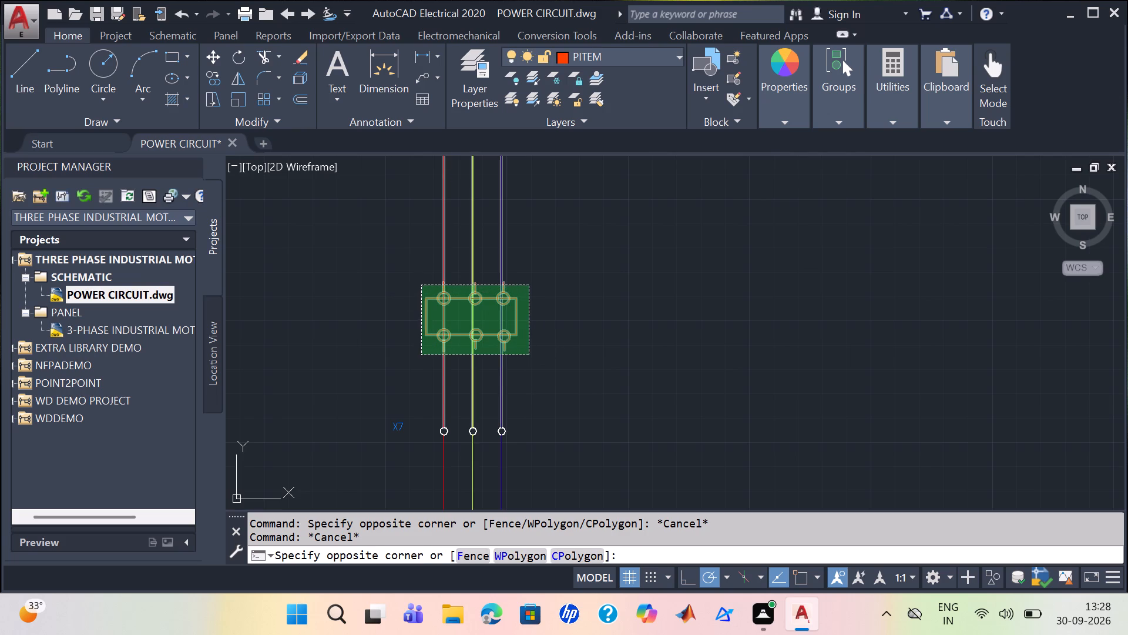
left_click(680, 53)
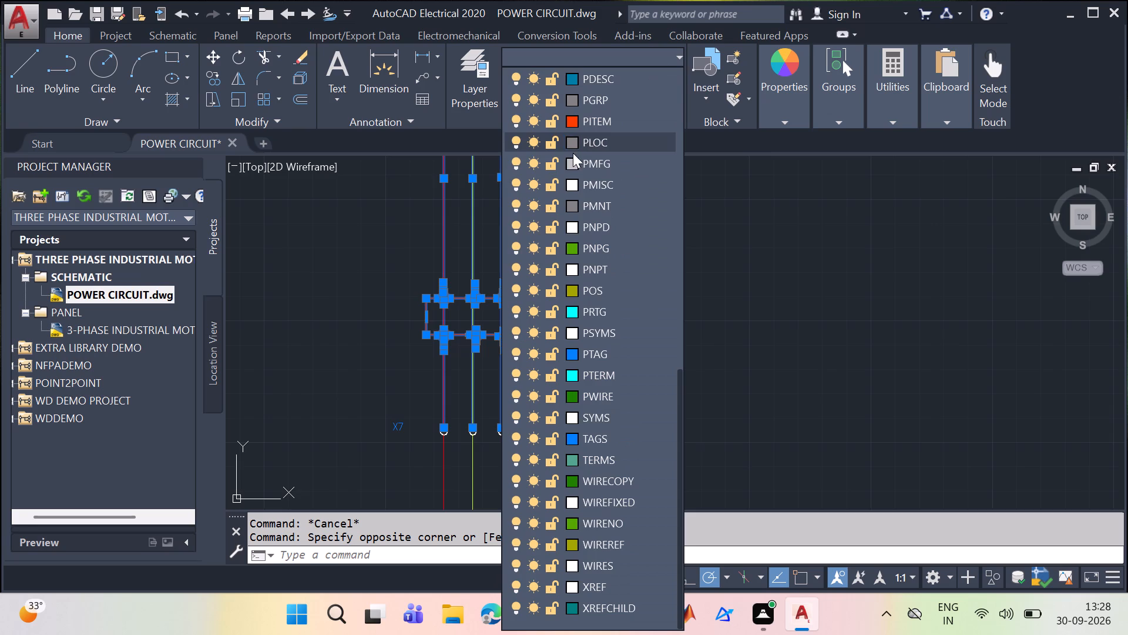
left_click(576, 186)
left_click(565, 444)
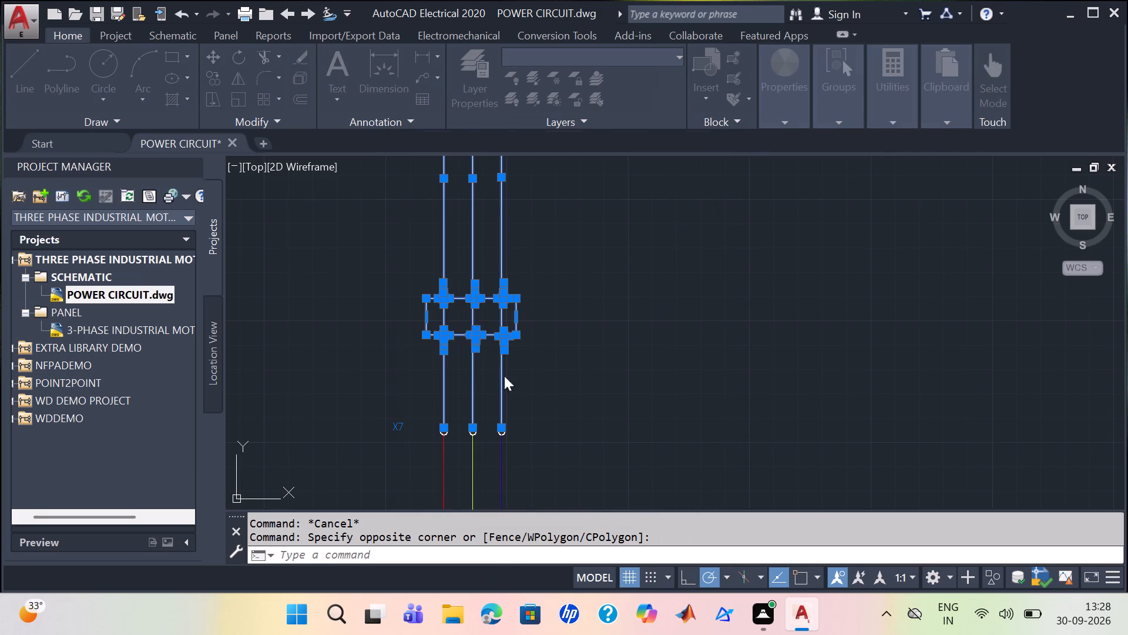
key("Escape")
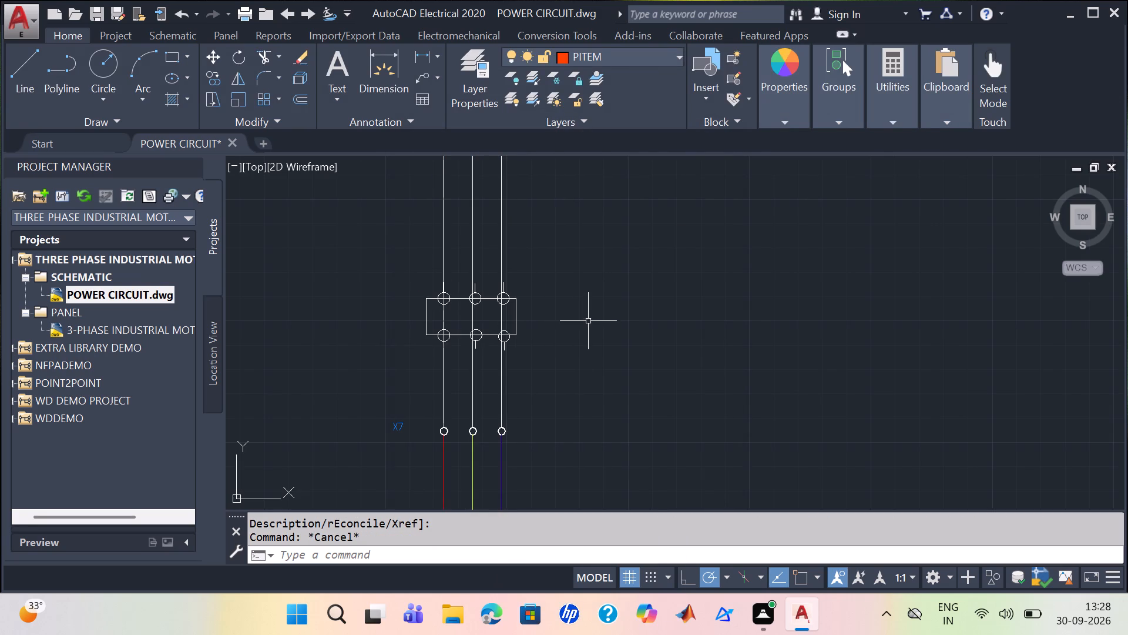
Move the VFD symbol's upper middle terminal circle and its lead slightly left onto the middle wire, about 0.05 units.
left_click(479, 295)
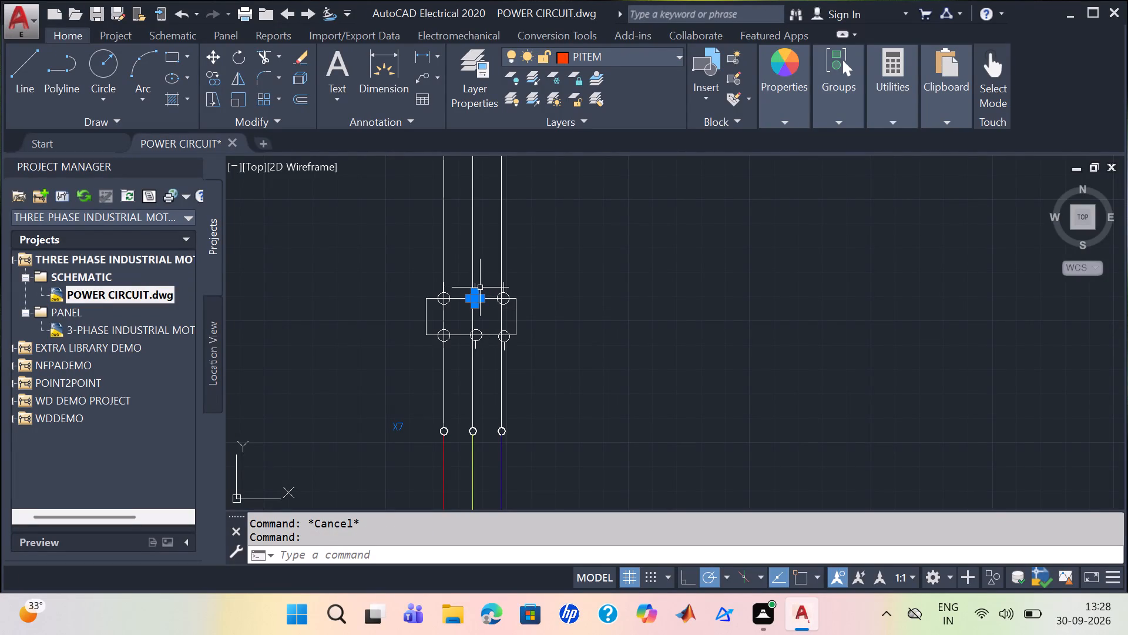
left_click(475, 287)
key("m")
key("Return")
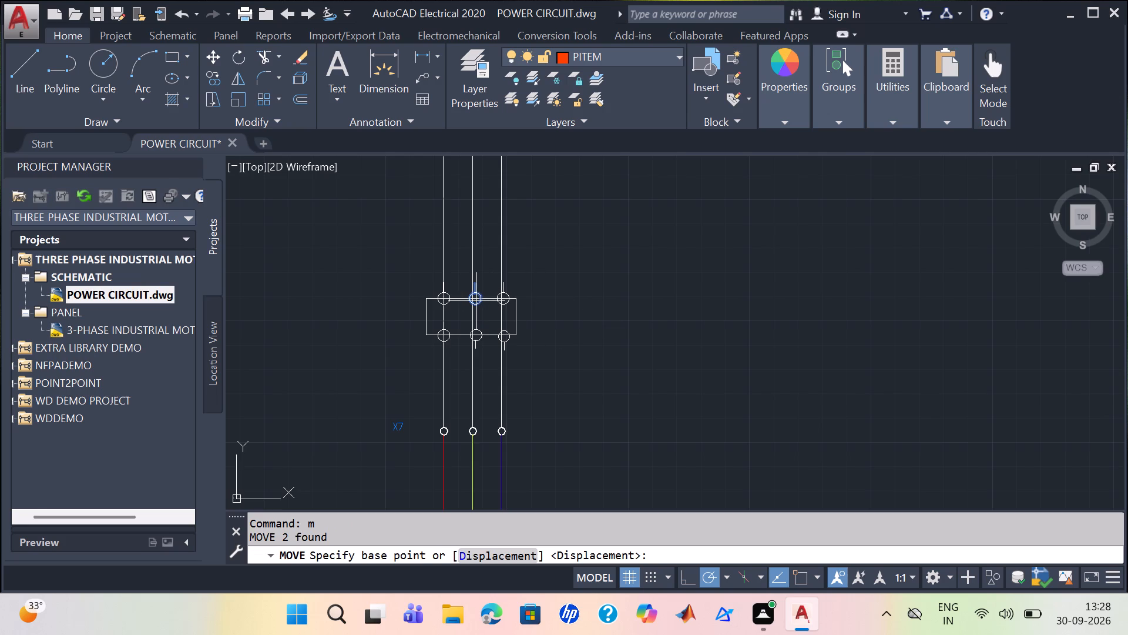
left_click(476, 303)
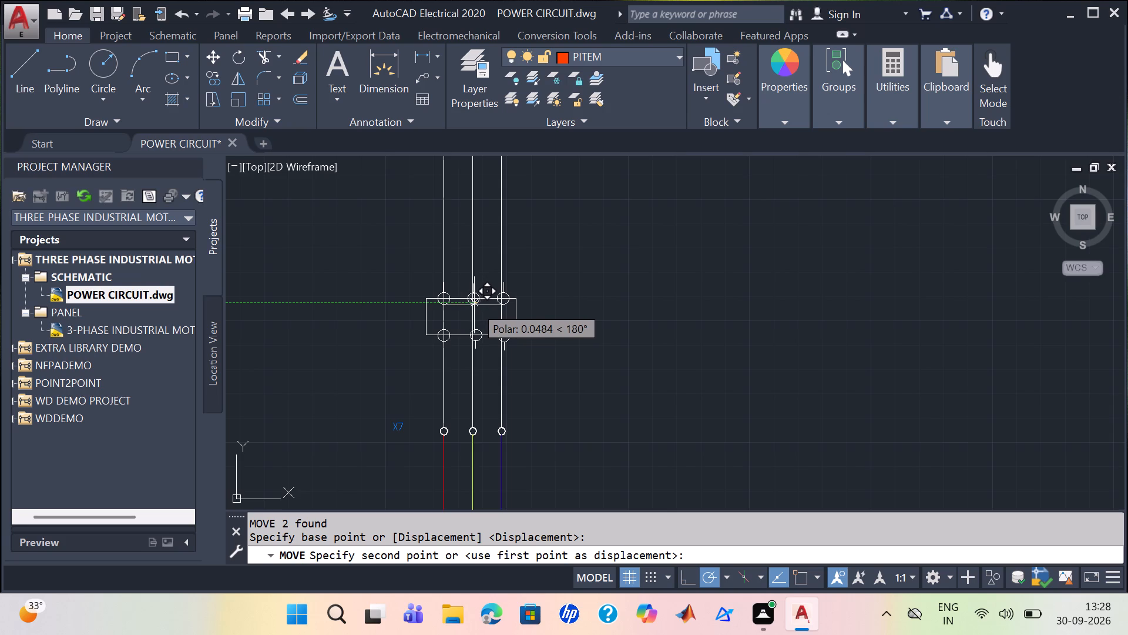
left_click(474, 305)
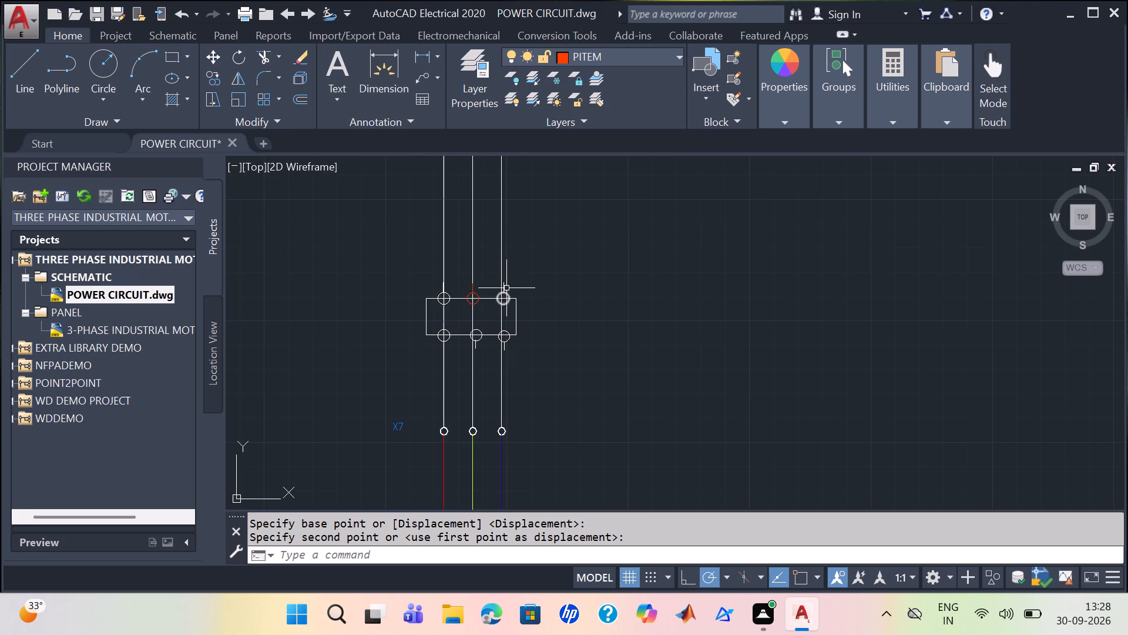
Undo the recent edits back past the insertion, scaling and moving of the VFD user circuit on the middle branch.
key("ctrl+z")
key("ctrl+z")
key("ctrl+z")
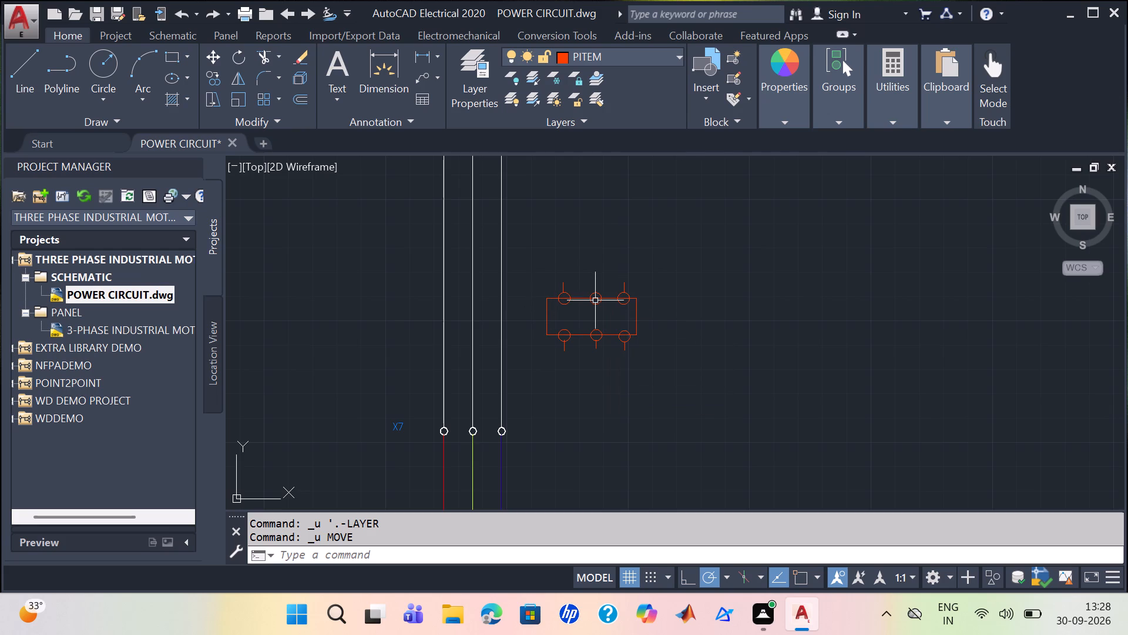
key("ctrl+z")
key("ctrl+z")
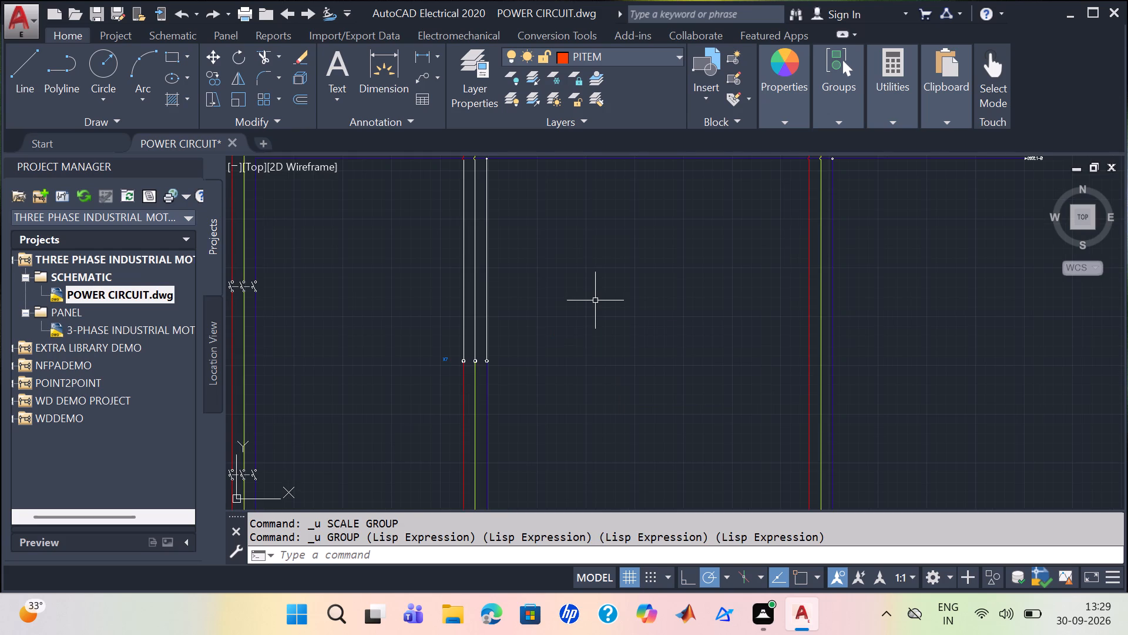
key("ctrl+z")
key("ctrl+z")
key("ctrl+z")
key("ctrl+z")
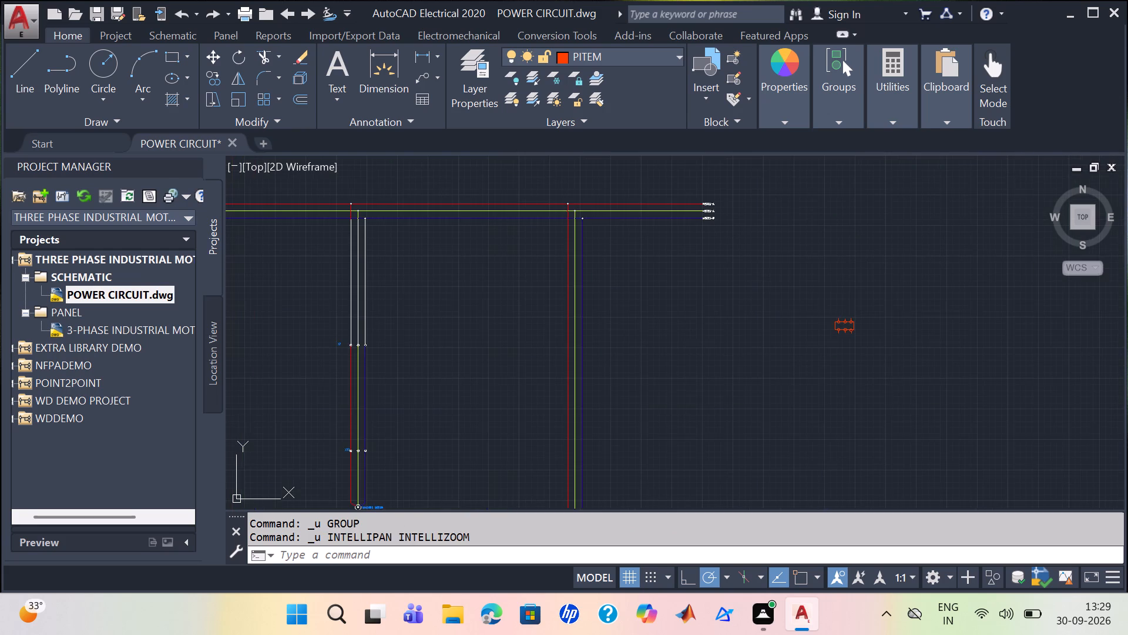
key("ctrl+z")
key("ctrl+z")
key("ctrl+z")
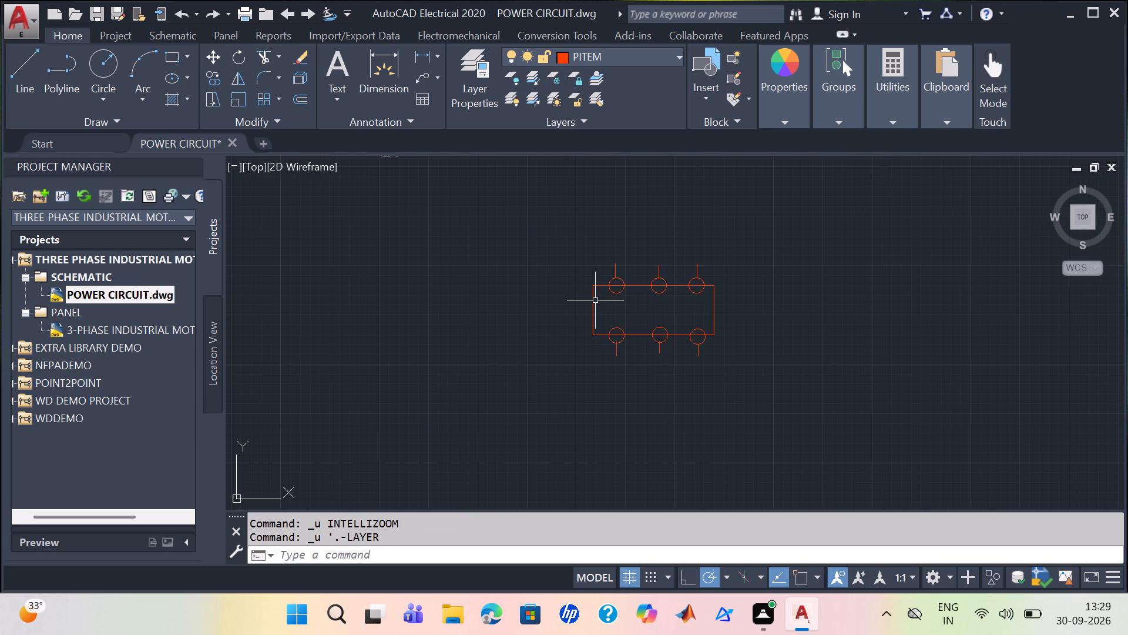
key("ctrl+z")
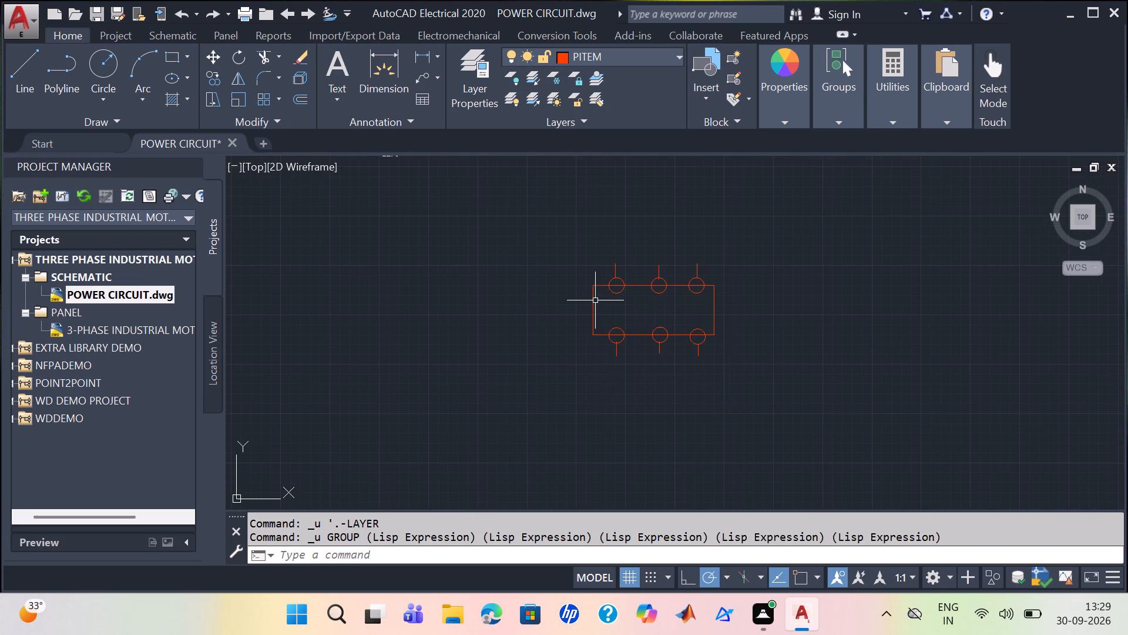
key("ctrl+z")
key("ctrl+z")
key("ctrl+z")
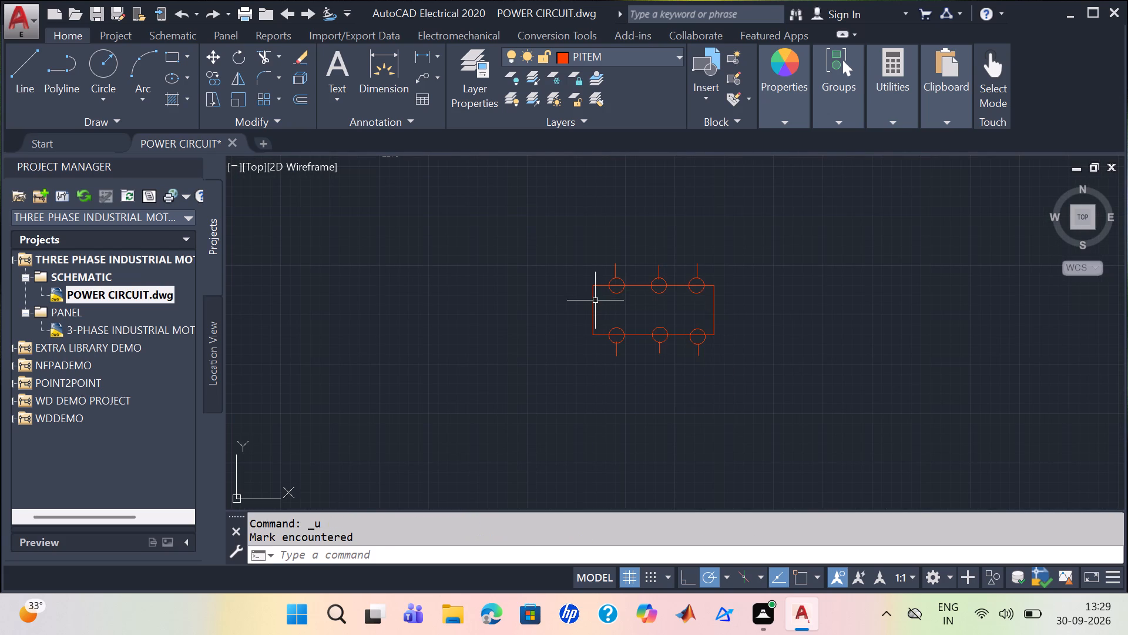
key("ctrl+z")
key("ctrl+z")
key("ctrl+z")
key("ctrl+z")
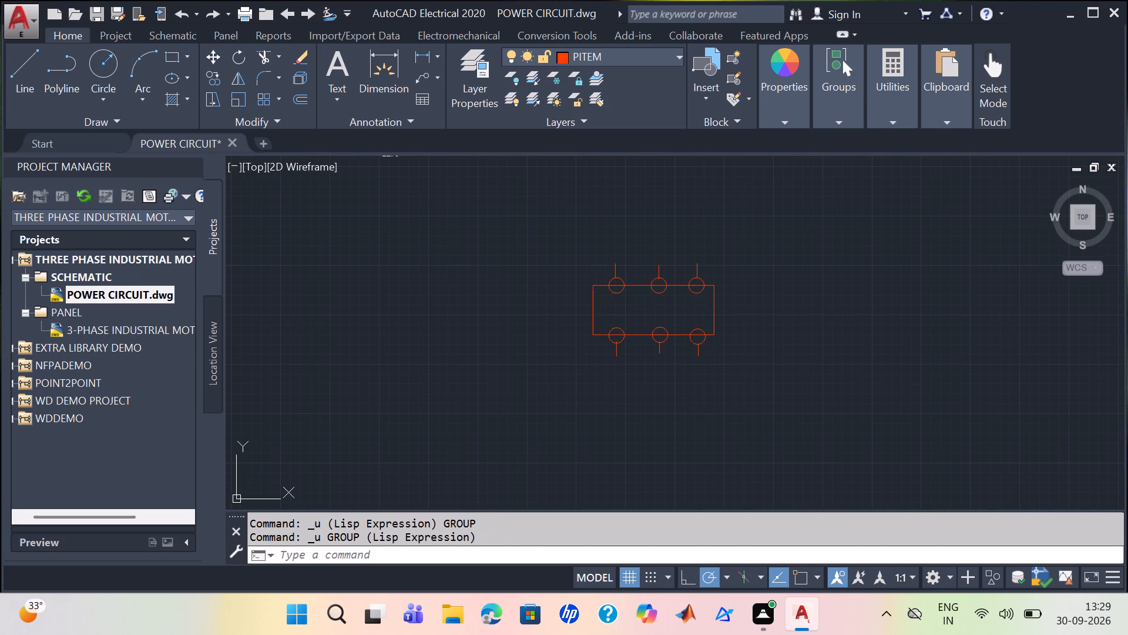
key("ctrl+z")
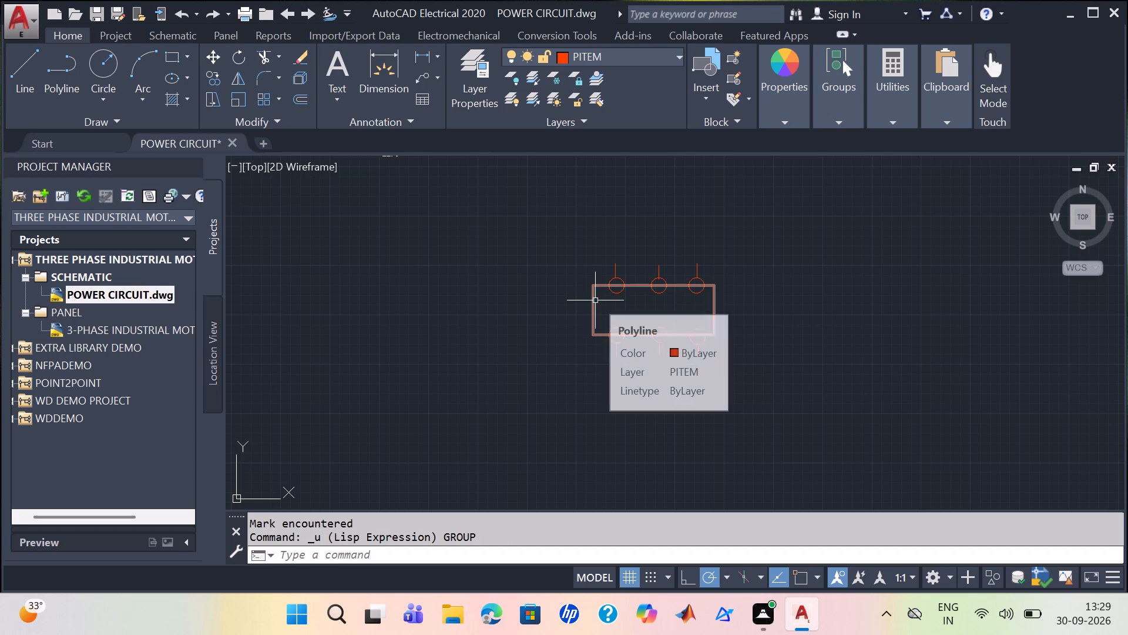
Erase the original six-terminal VFD symbol, including its rectangle and all terminal circles with their leads.
left_click(636, 288)
key("Escape")
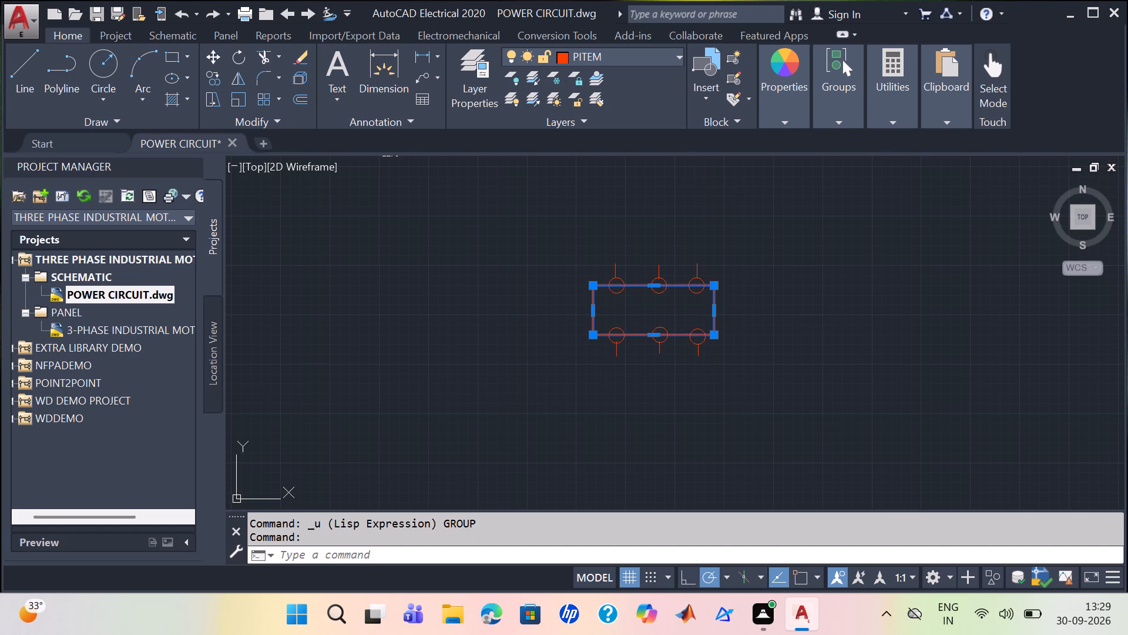
left_click(636, 288)
key("Delete")
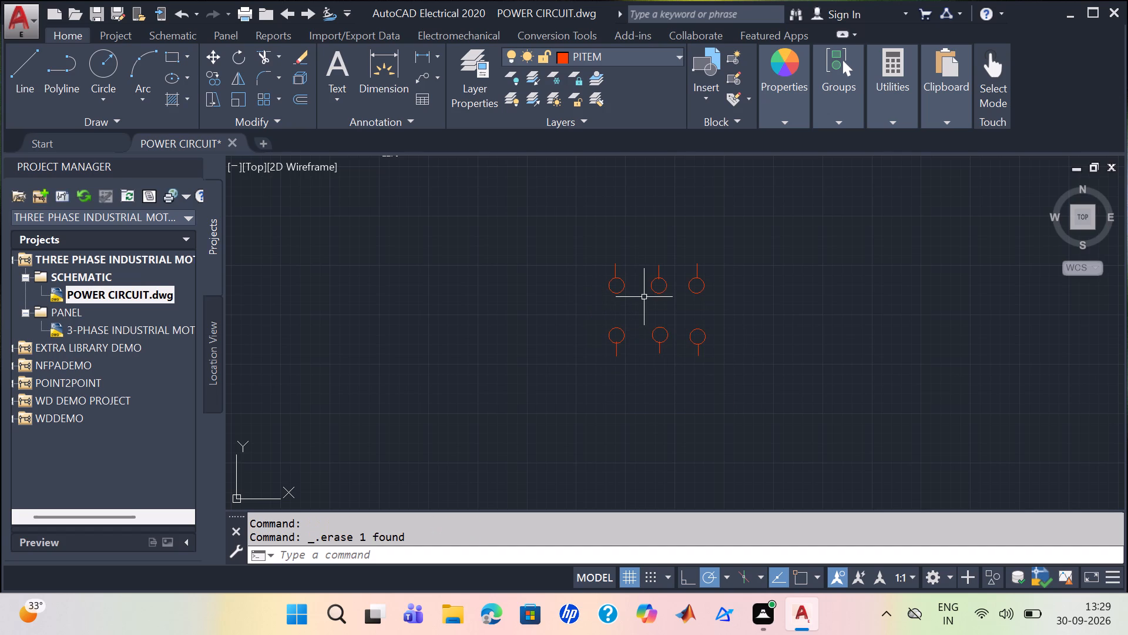
left_click(722, 377)
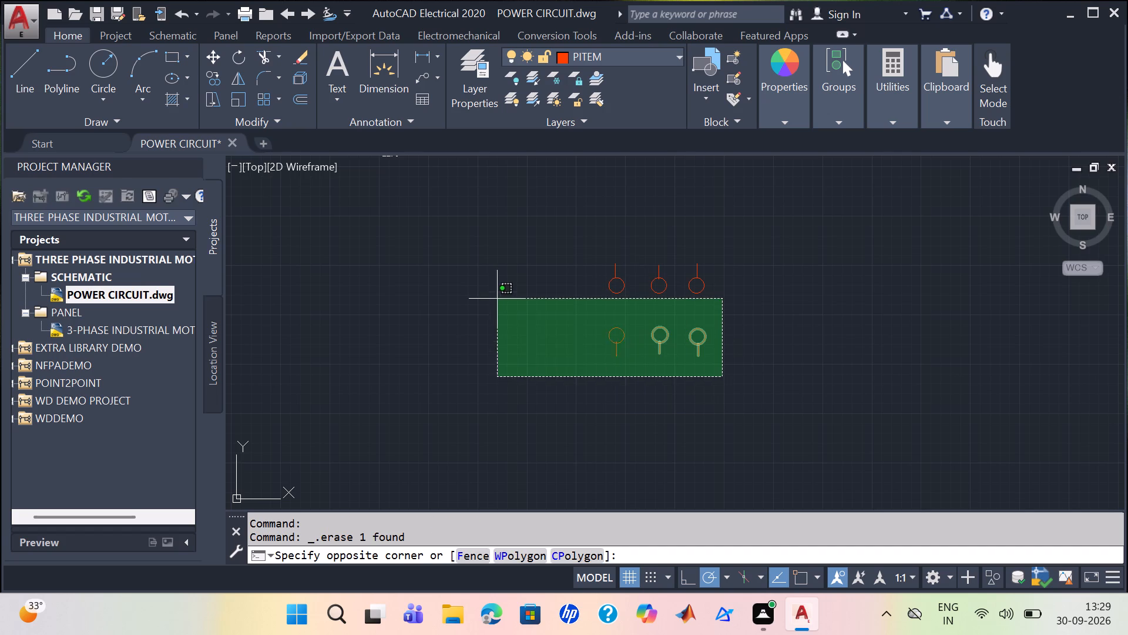
left_click(580, 256)
key("Delete")
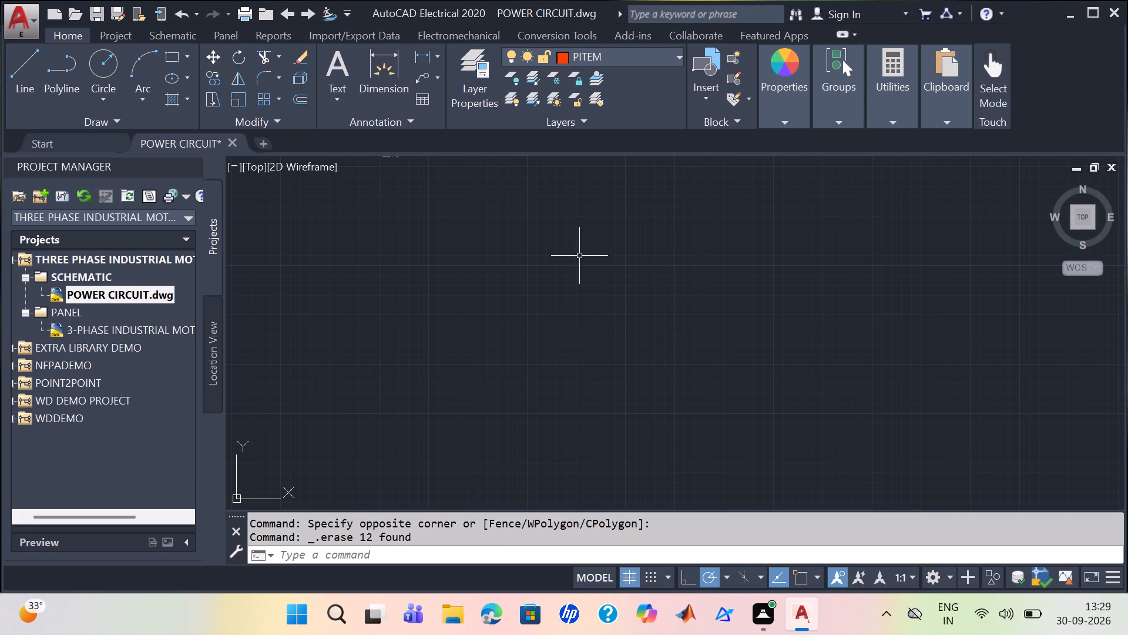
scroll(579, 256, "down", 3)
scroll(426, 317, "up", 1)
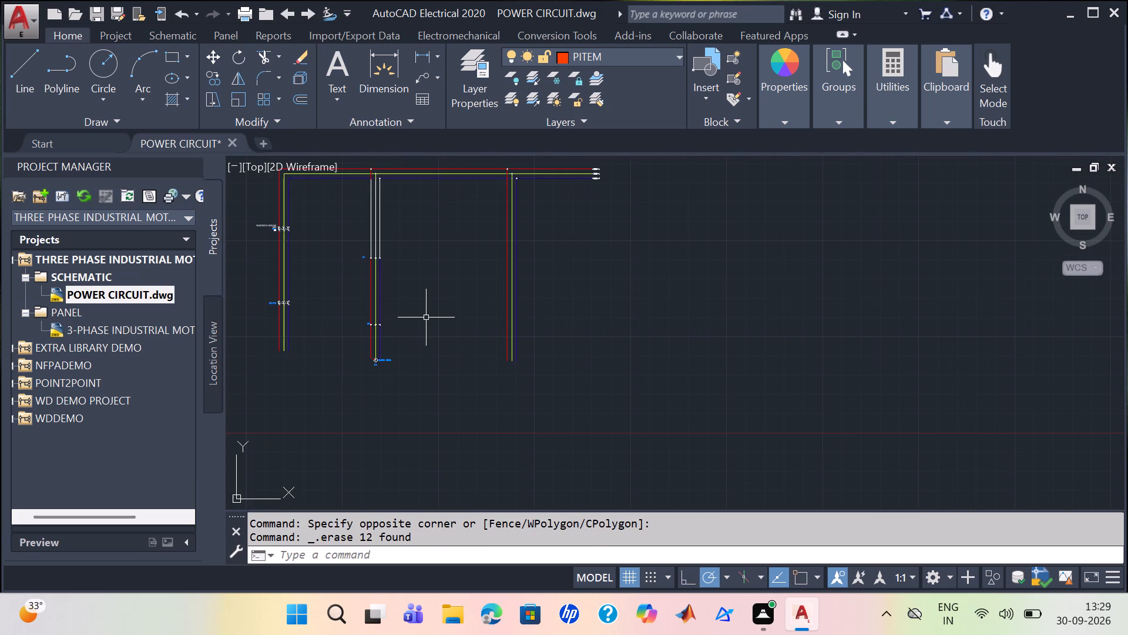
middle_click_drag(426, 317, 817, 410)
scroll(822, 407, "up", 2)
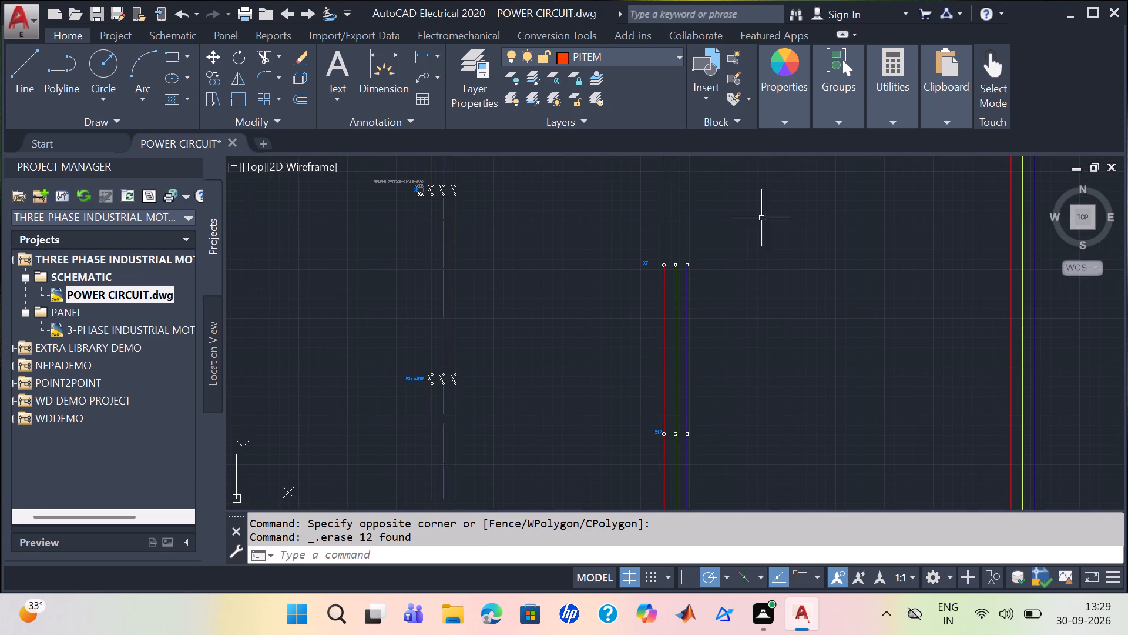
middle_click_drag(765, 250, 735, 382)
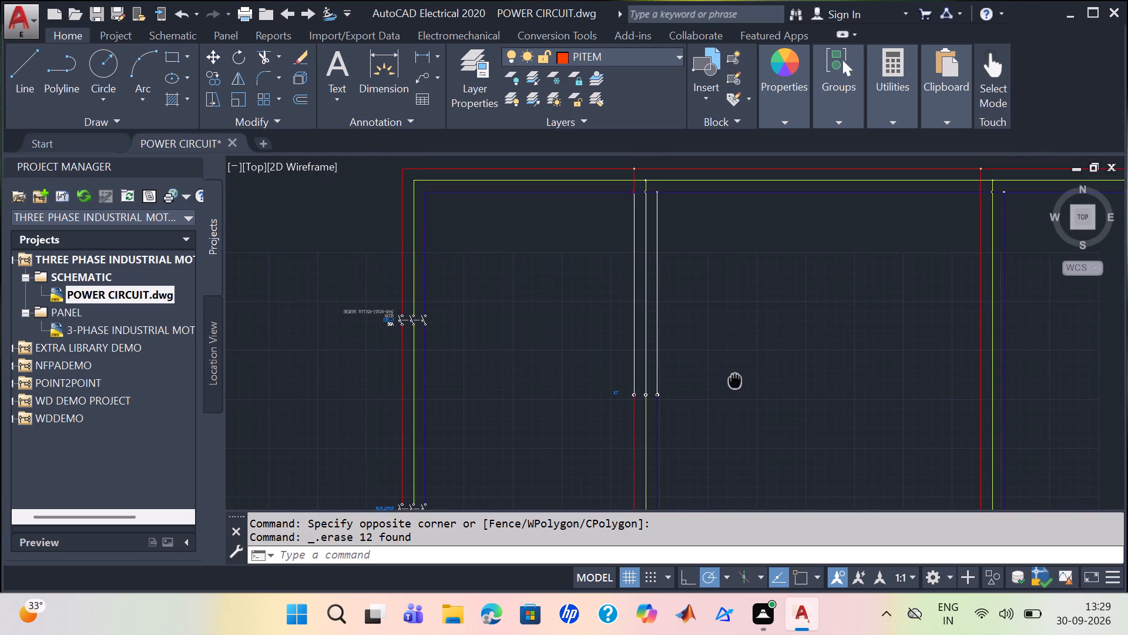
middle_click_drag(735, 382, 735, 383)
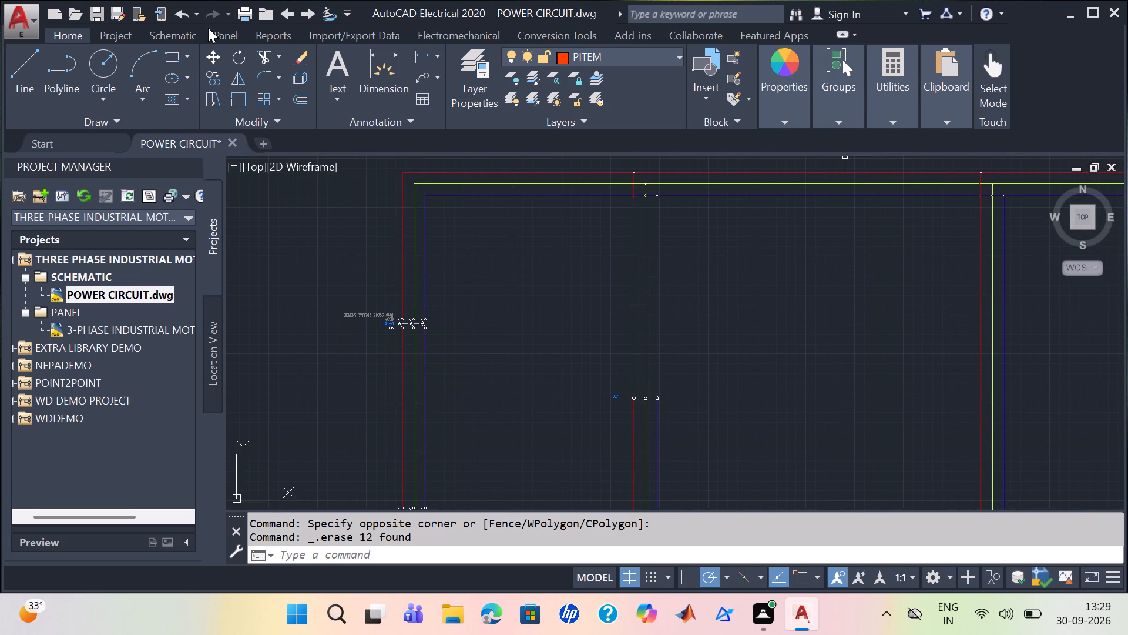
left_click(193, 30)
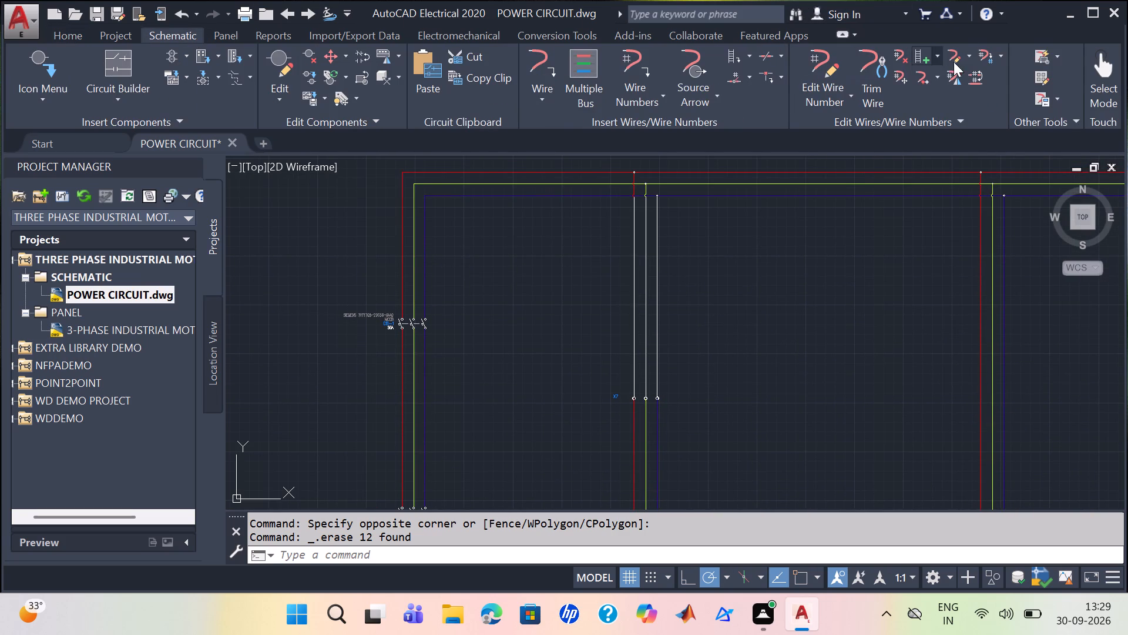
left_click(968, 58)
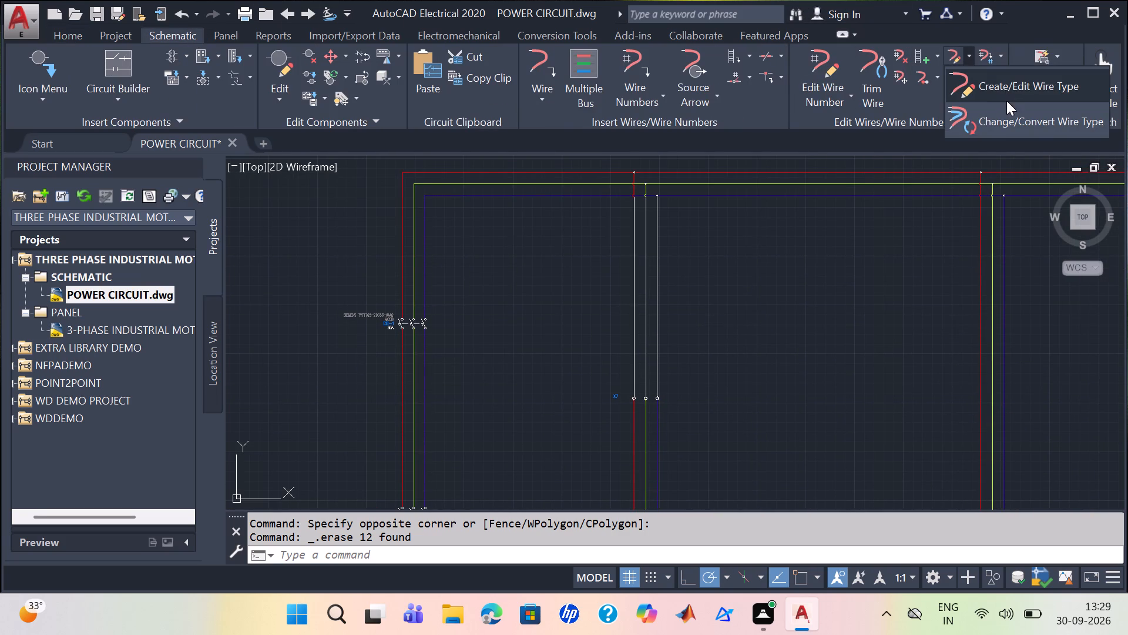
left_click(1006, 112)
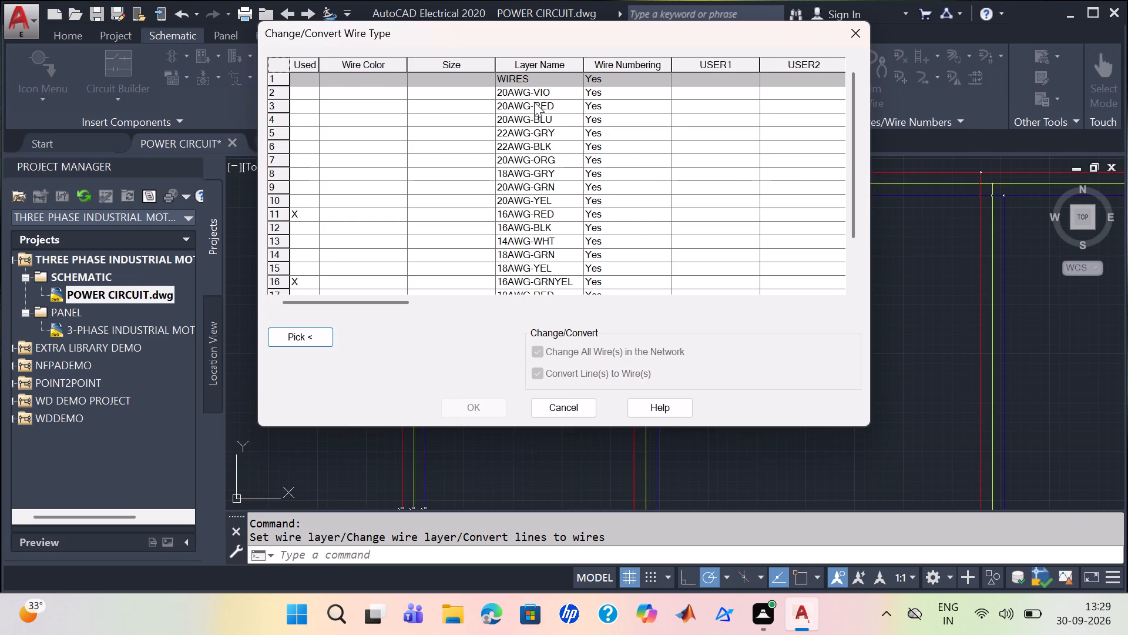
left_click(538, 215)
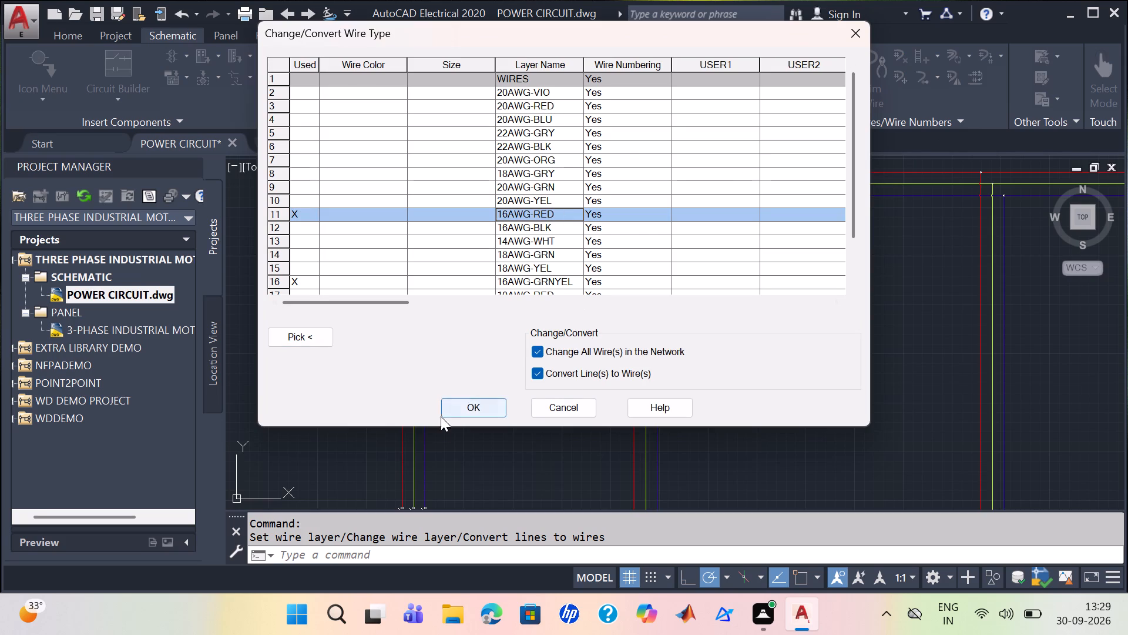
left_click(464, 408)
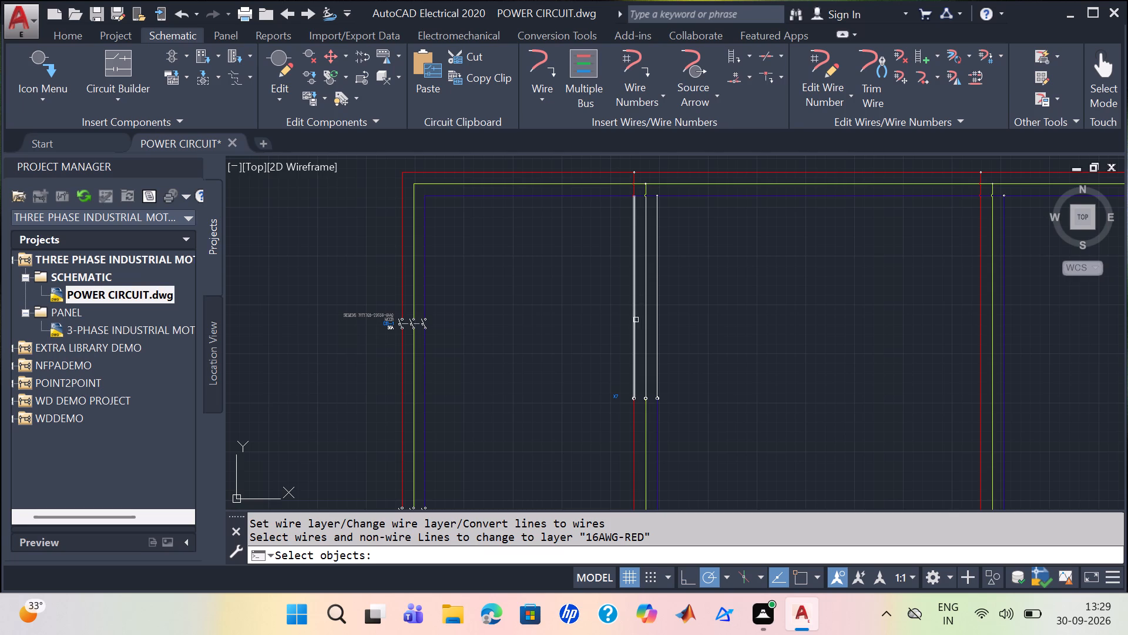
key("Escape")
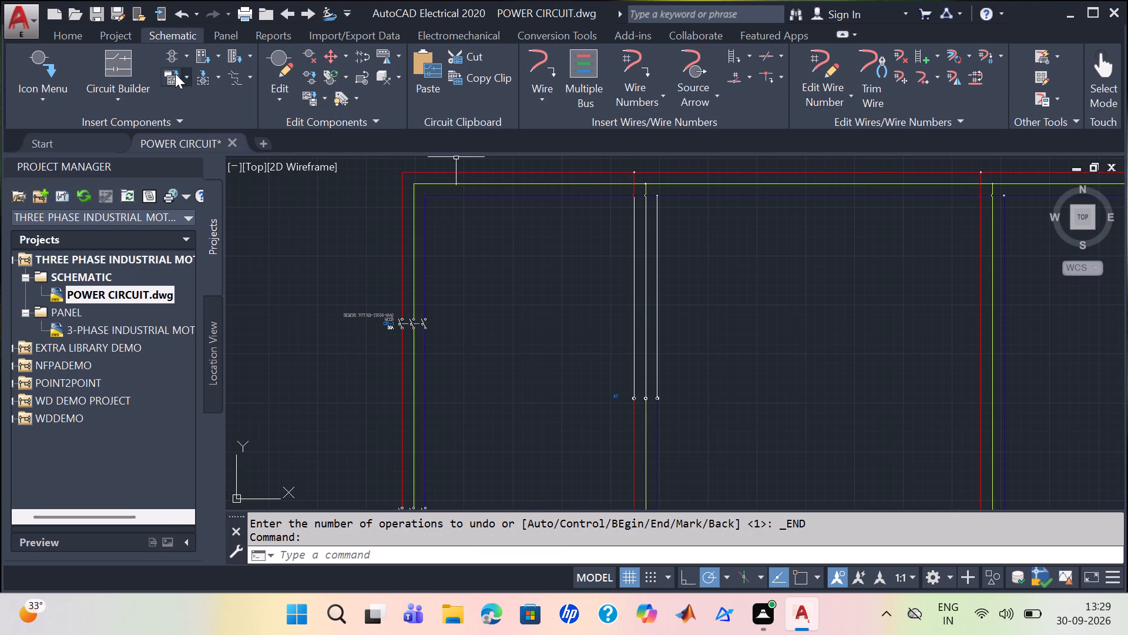
Draw a rectangle across the three wires of the middle branch, above the X7 terminals.
left_click(65, 32)
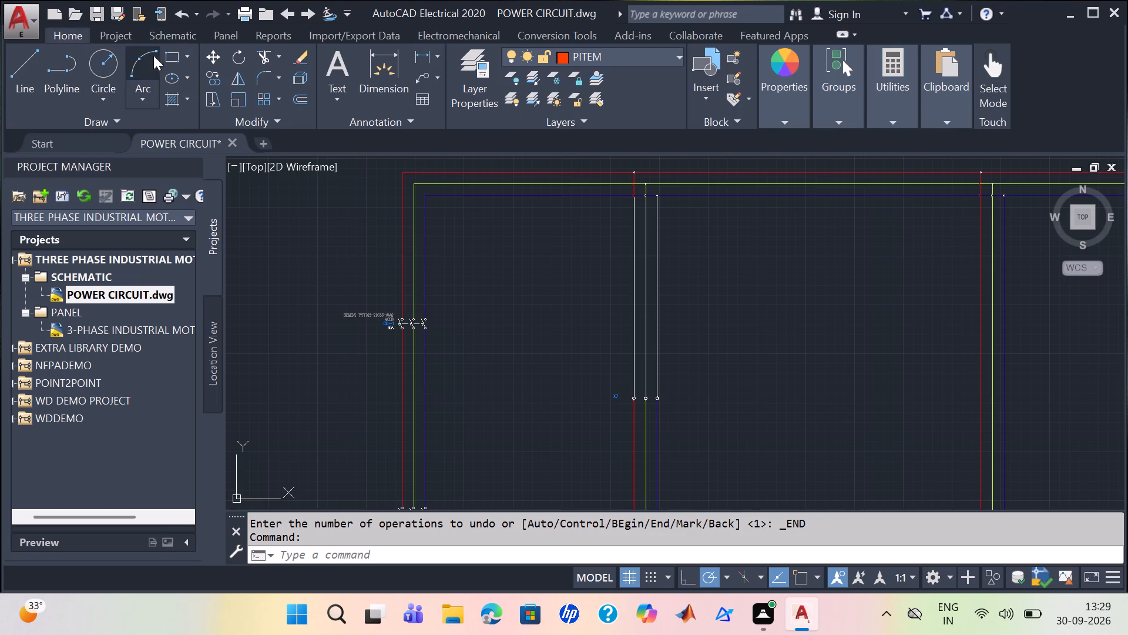
left_click(169, 52)
scroll(392, 246, "up", 2)
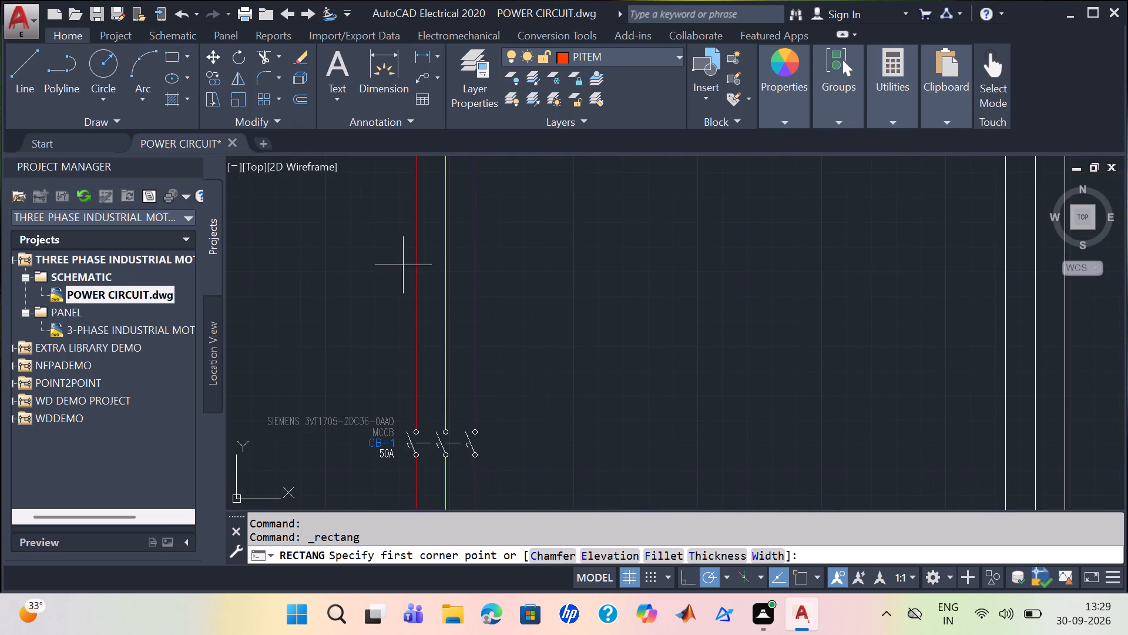
scroll(462, 290, "down", 1)
middle_click_drag(628, 333, 387, 284)
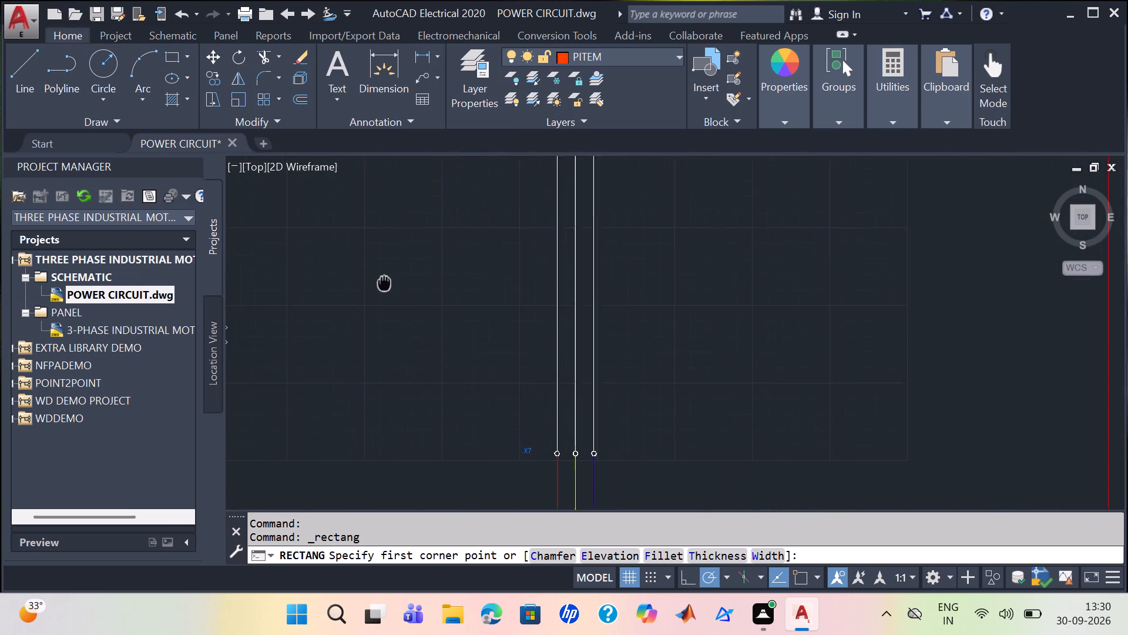
middle_click_drag(387, 284, 409, 292)
scroll(411, 289, "down", 1)
scroll(511, 295, "up", 1)
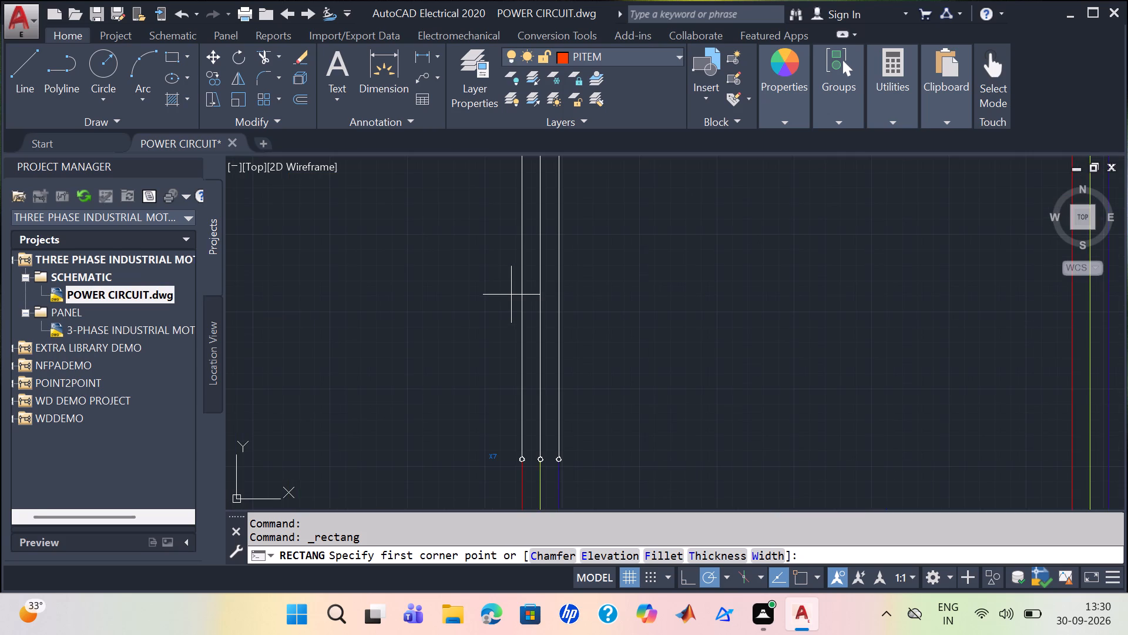
left_click(511, 292)
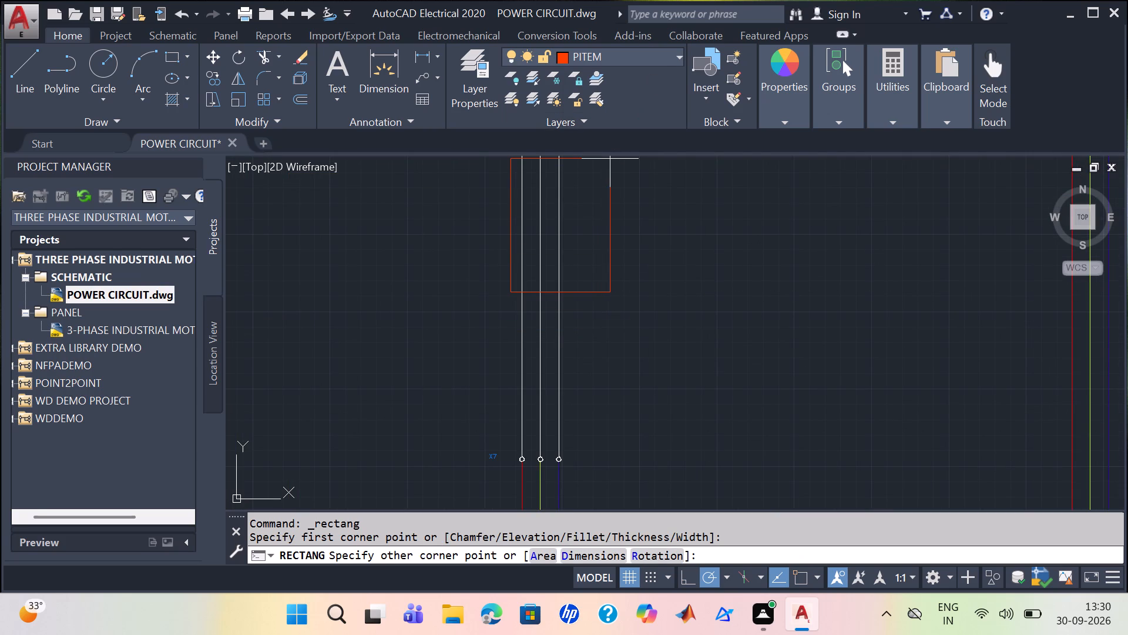
left_click(681, 58)
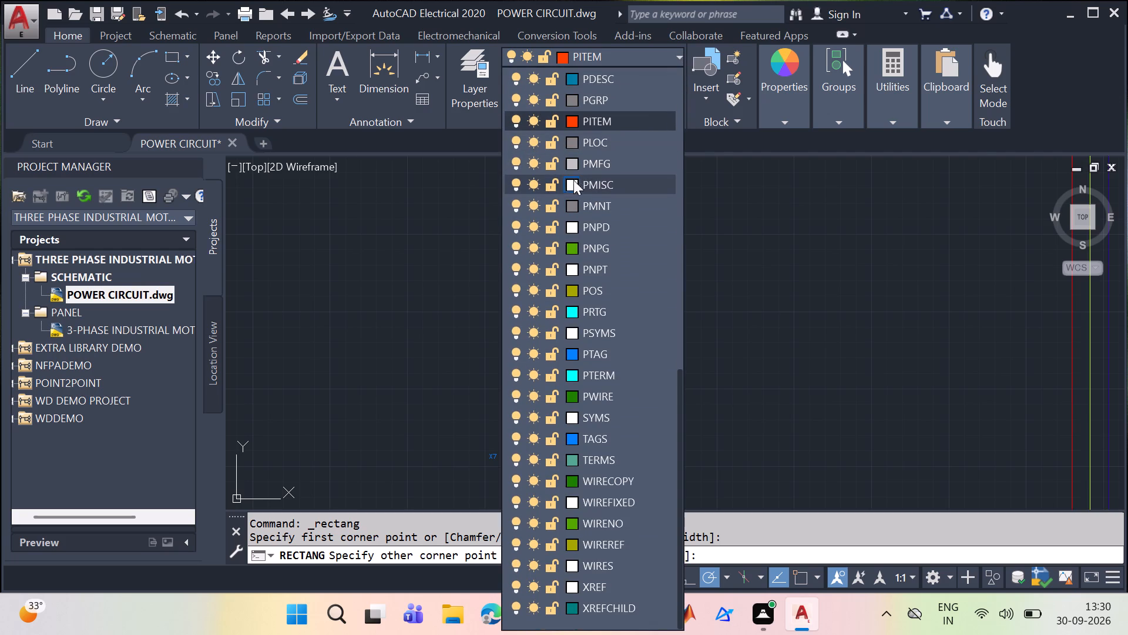
left_click(567, 185)
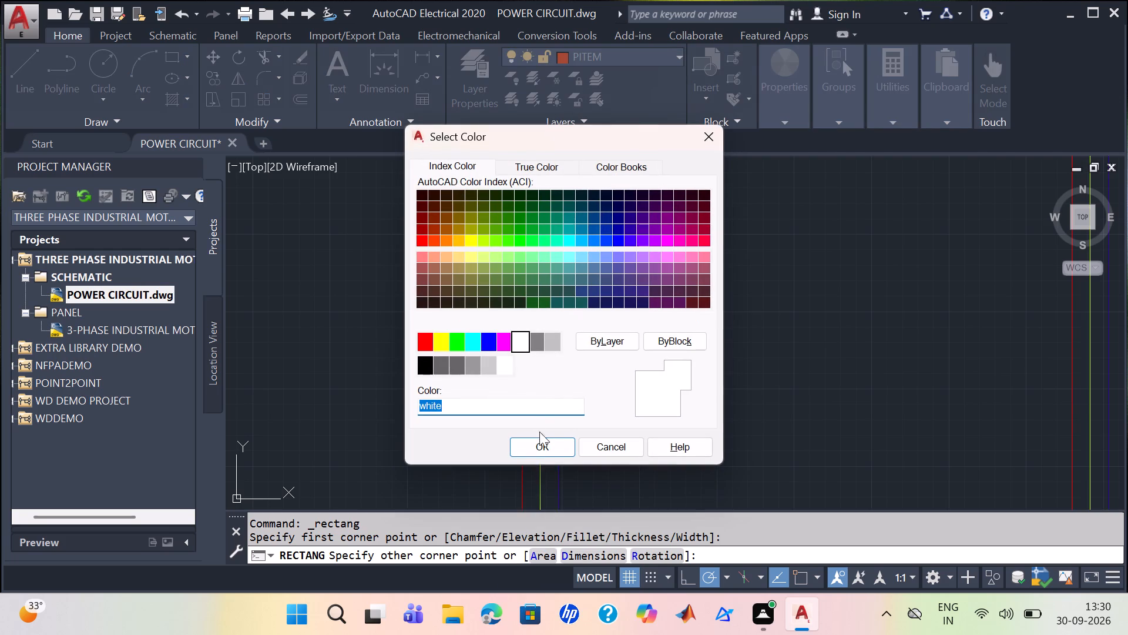
left_click(537, 444)
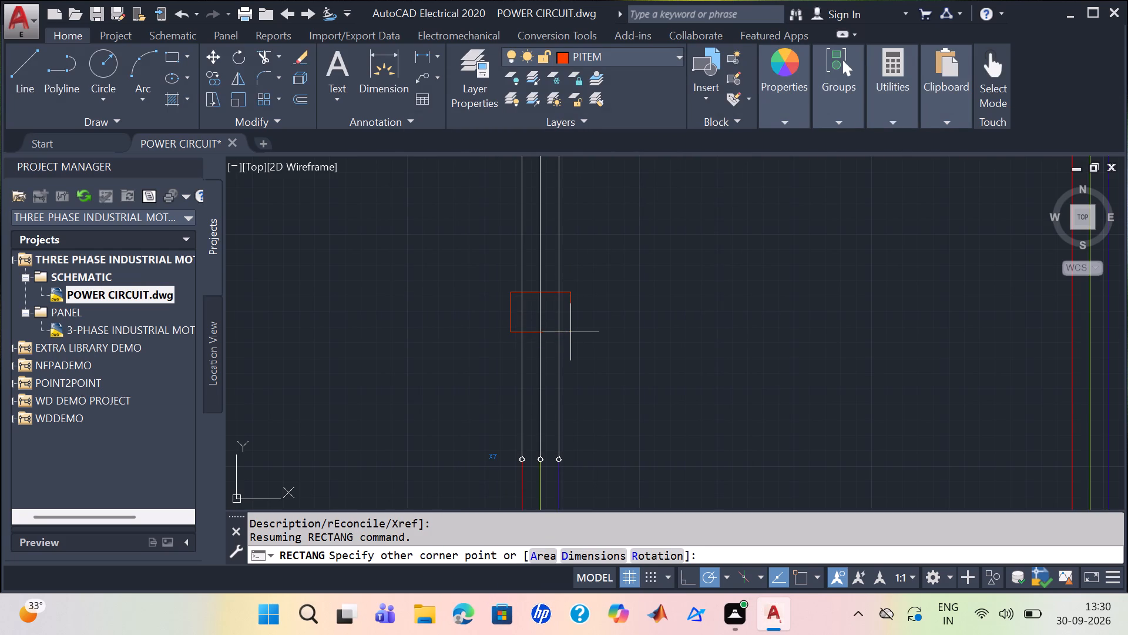
left_click(573, 259)
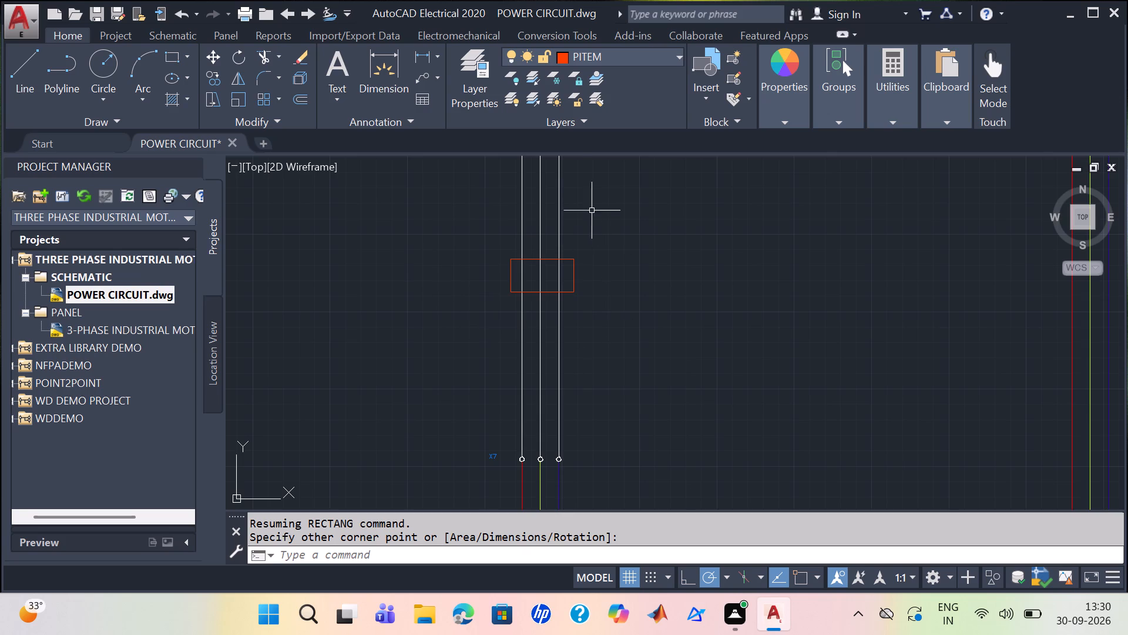
With the new rectangle selected, apply white as layer PMISC's colour to recolour it.
left_click(673, 58)
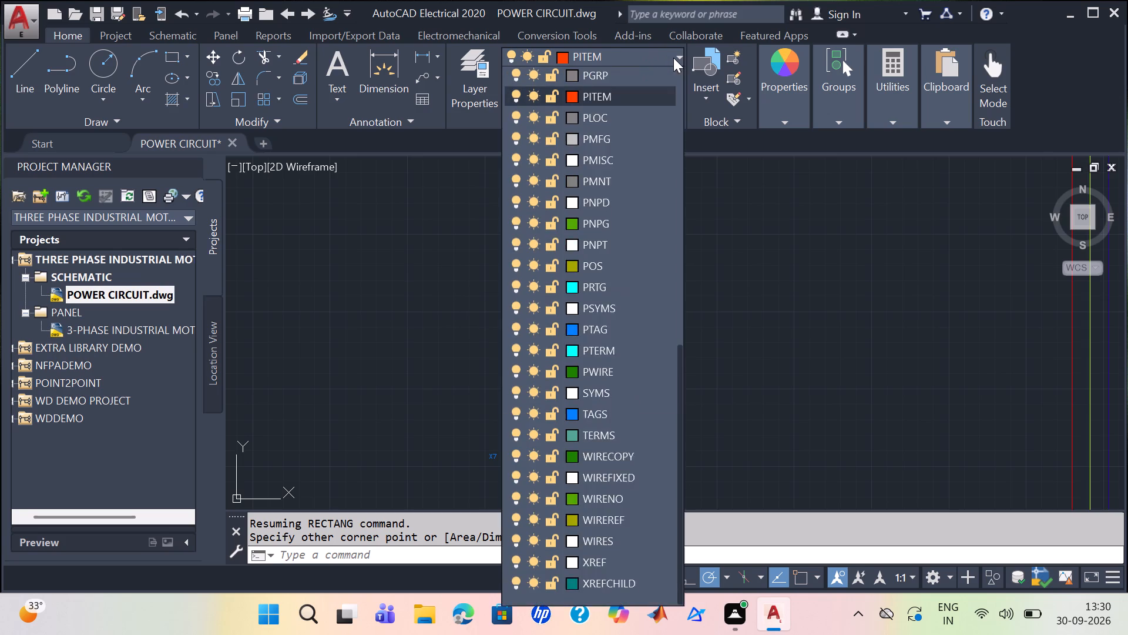
left_click(575, 181)
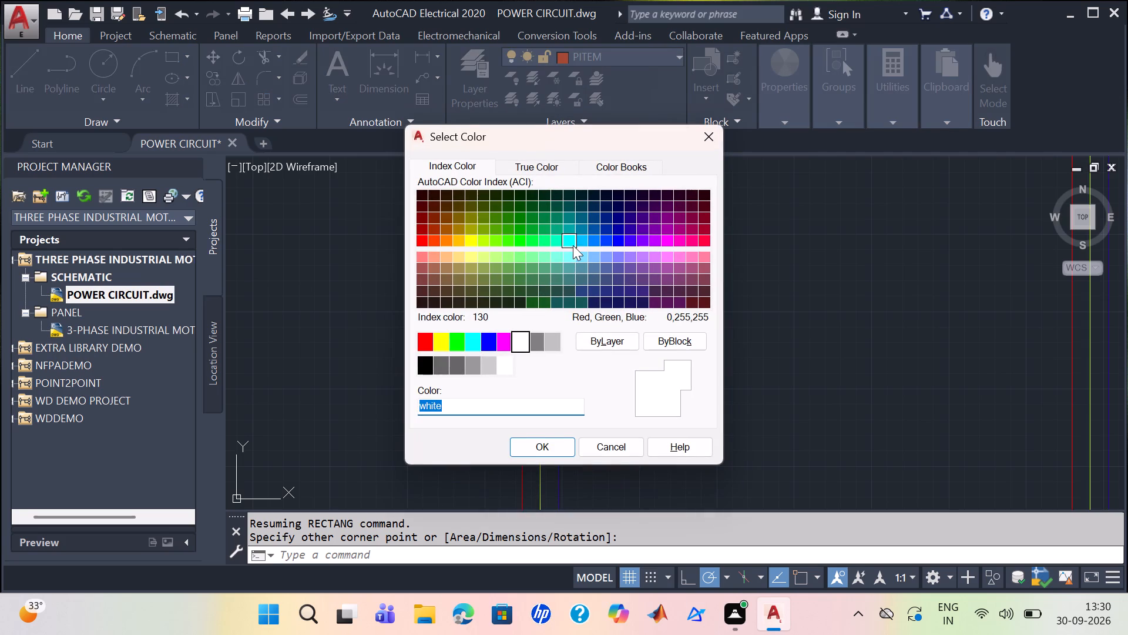
left_click(523, 454)
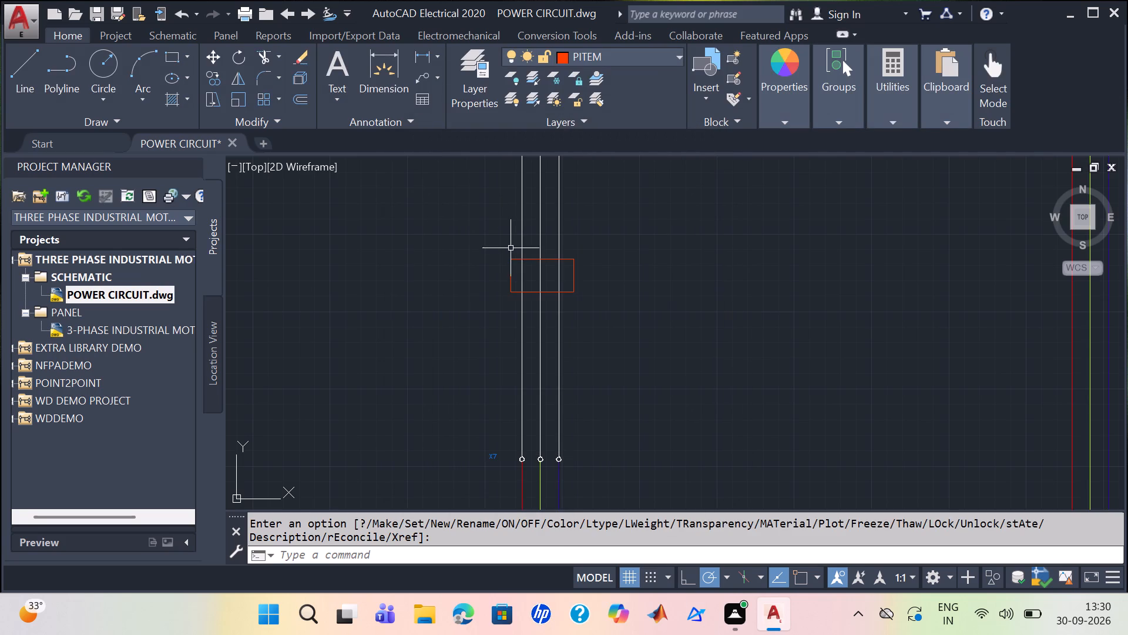
left_click(511, 259)
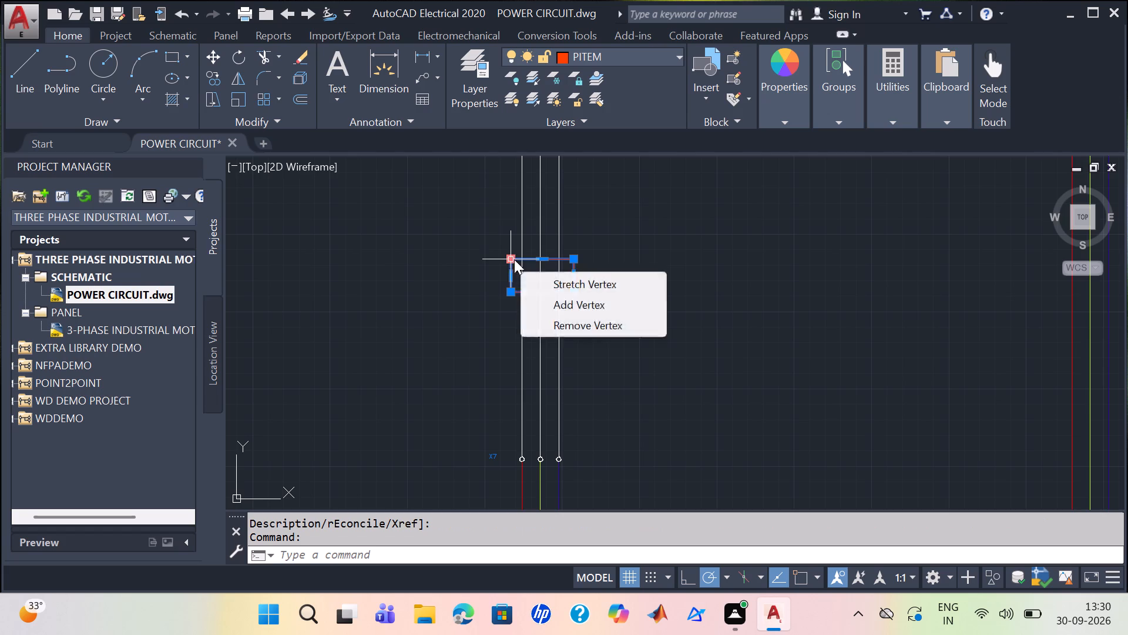
left_click(675, 52)
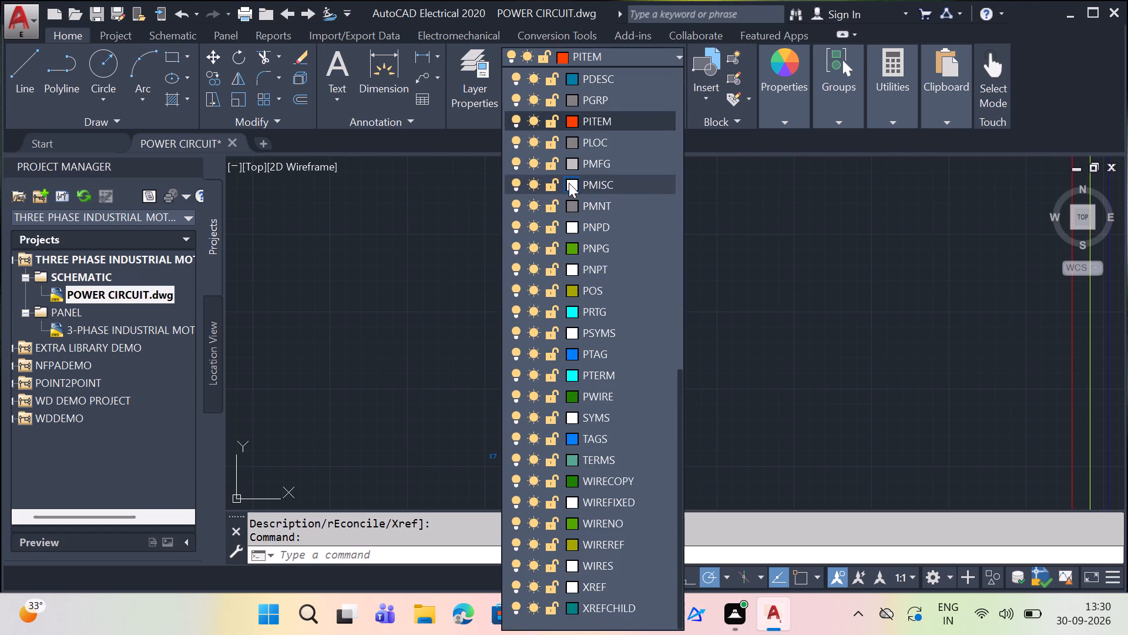
left_click(571, 183)
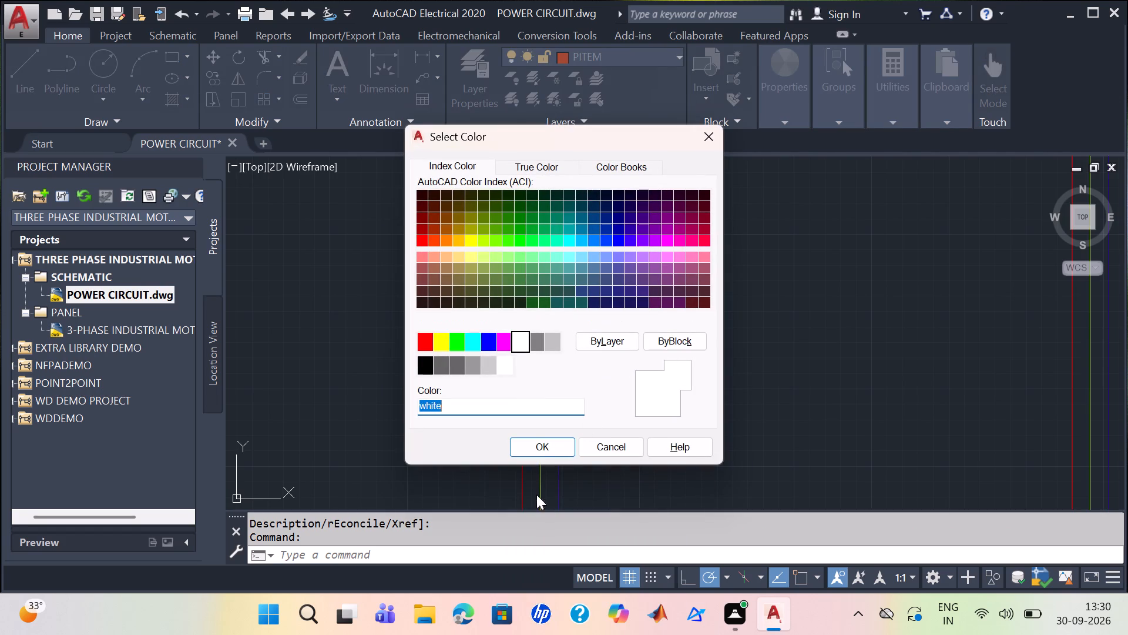
left_click(538, 450)
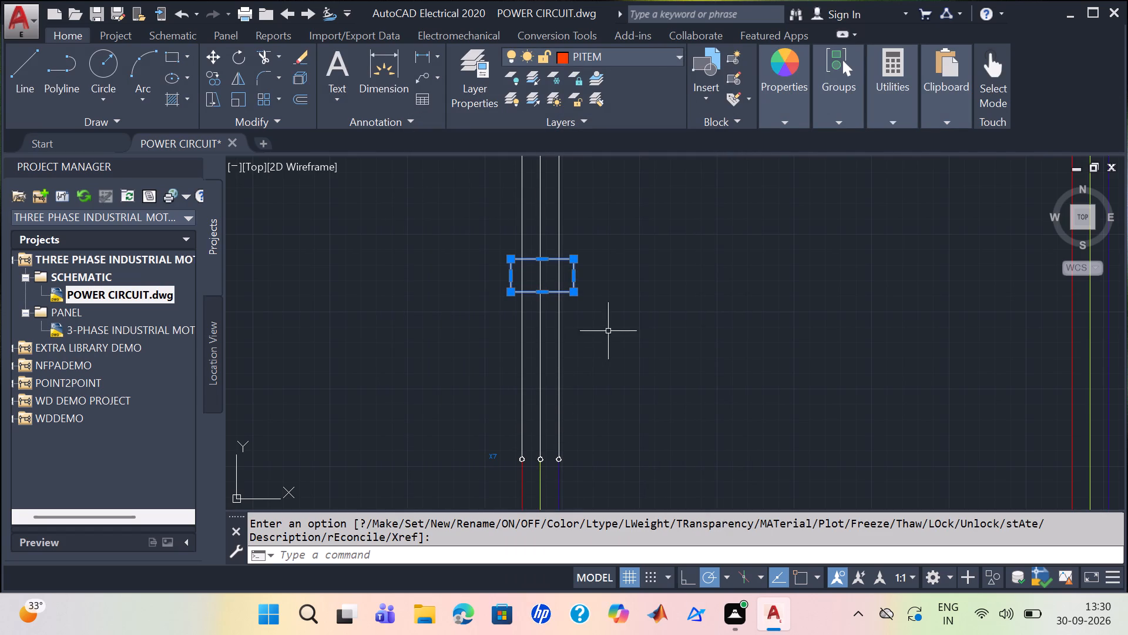
key("Escape")
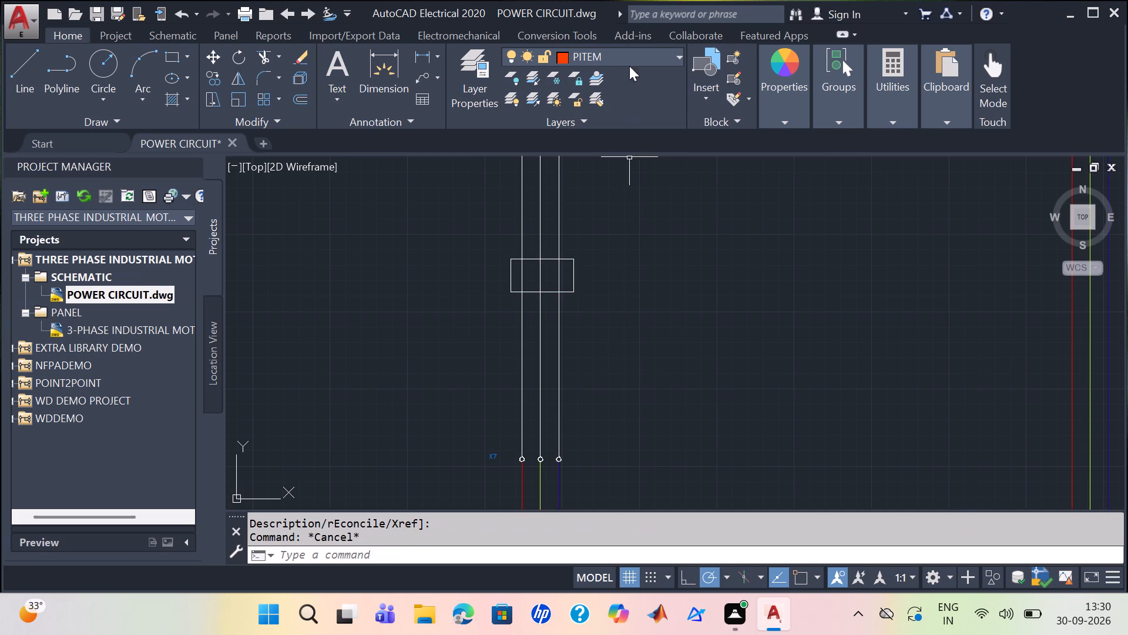
left_click(666, 54)
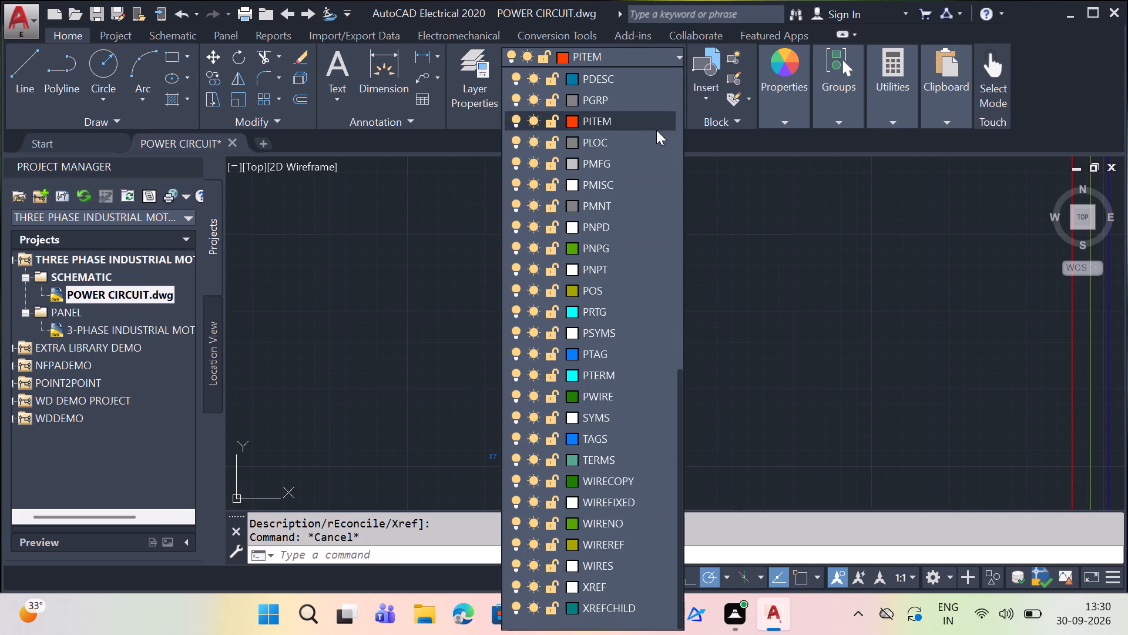
left_click(570, 188)
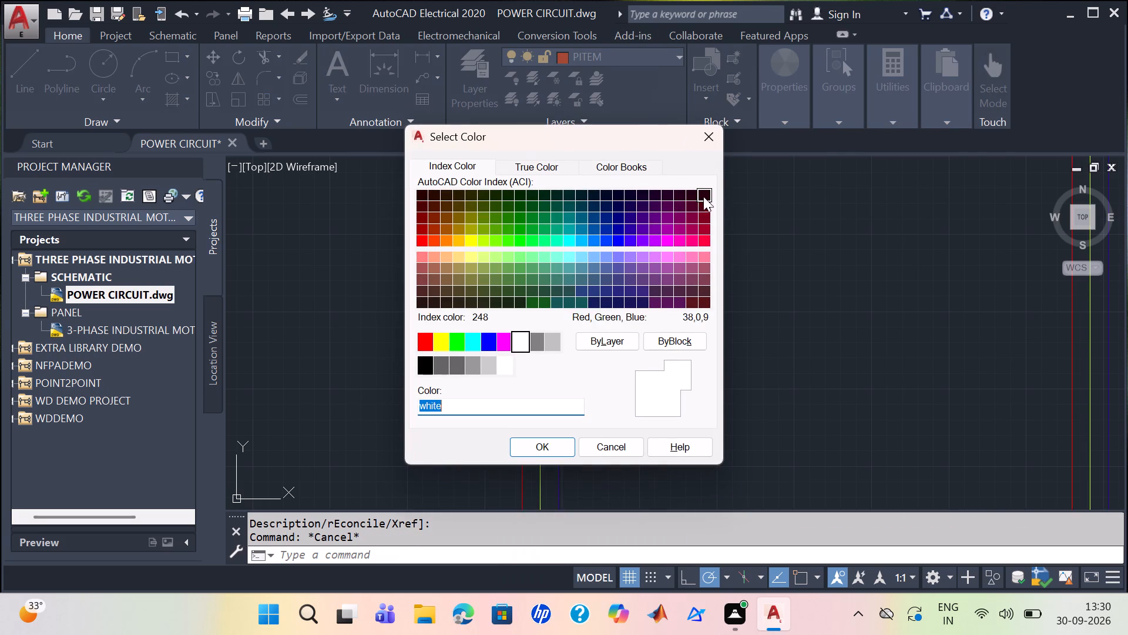
left_click(537, 444)
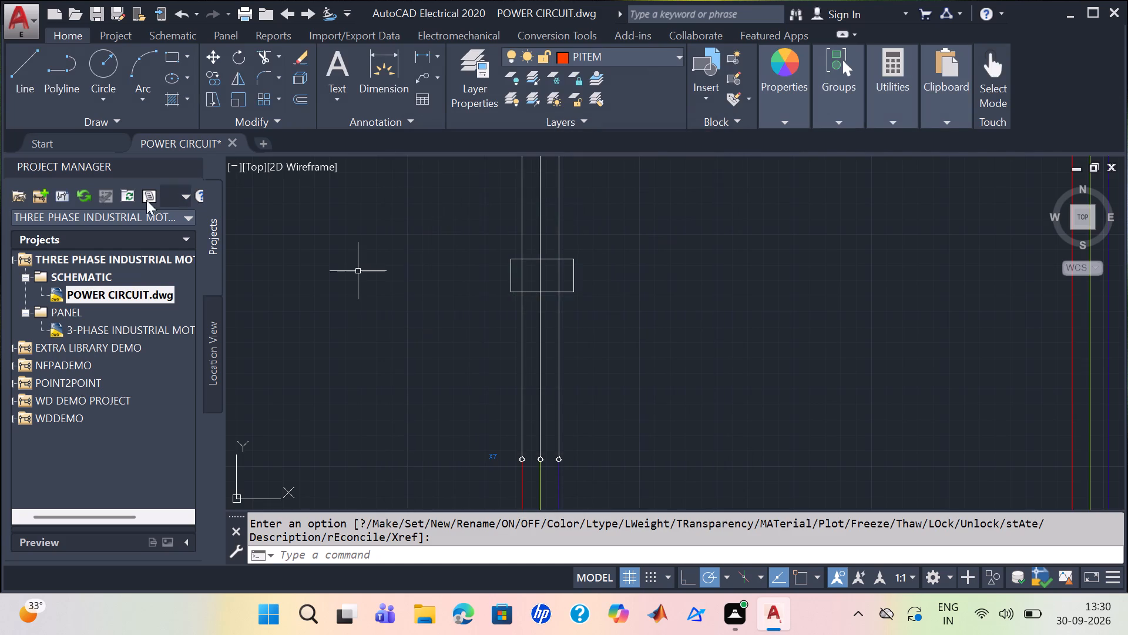
Draw three terminal circles of about 0.16 radius where the three wires cross the rectangle's upper edge.
left_click(98, 69)
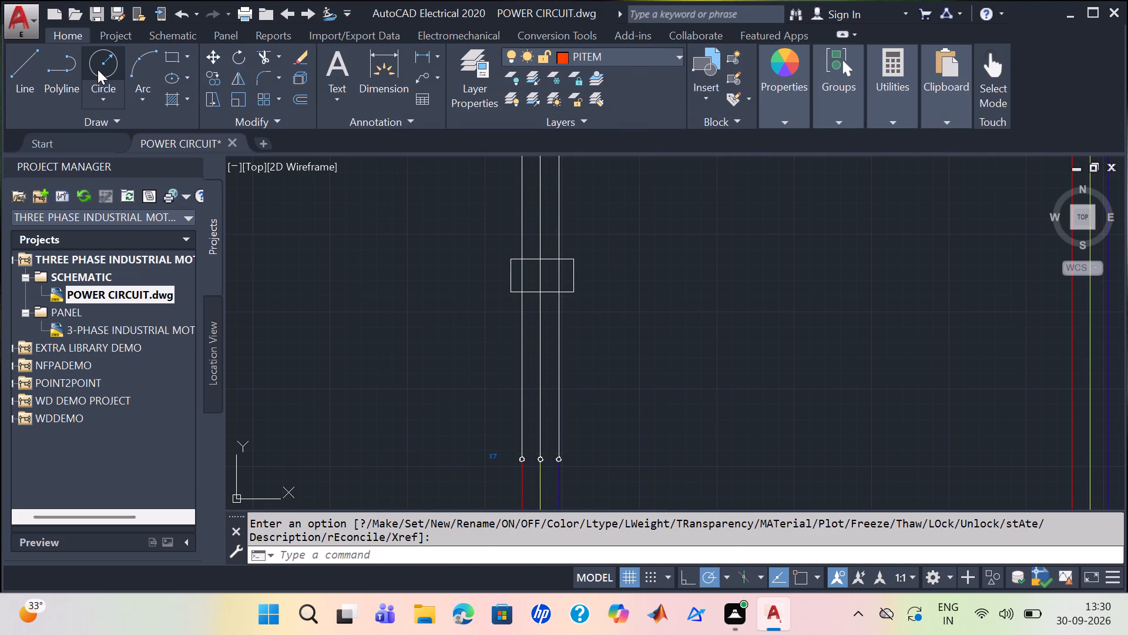
scroll(239, 210, "up", 1)
middle_click_drag(531, 314, 391, 322)
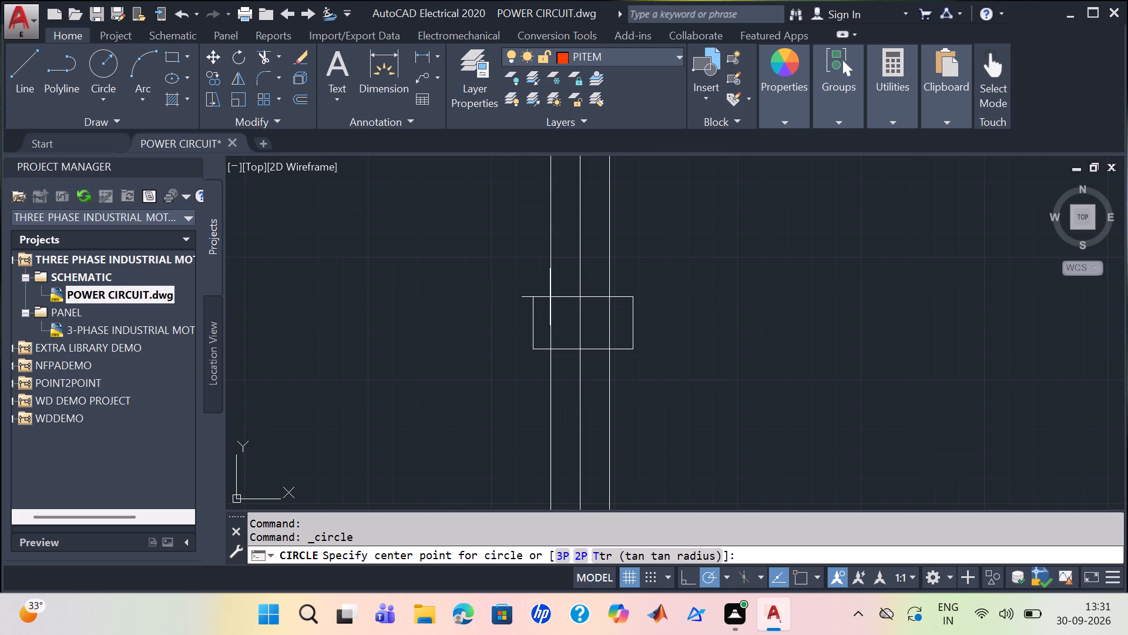
left_click(550, 298)
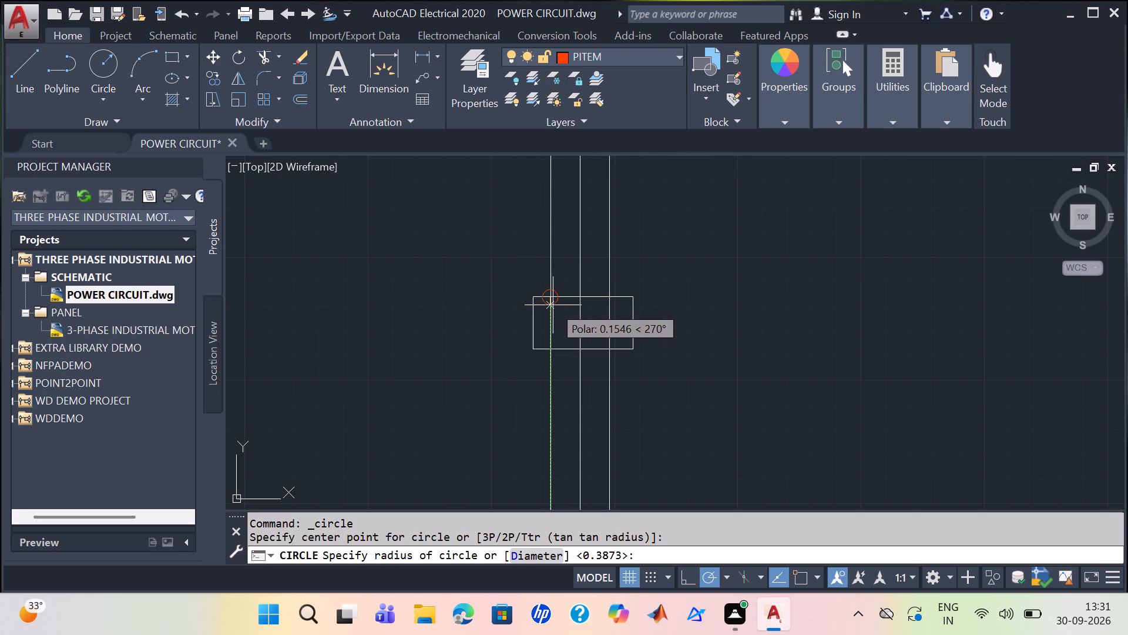
left_click(553, 305)
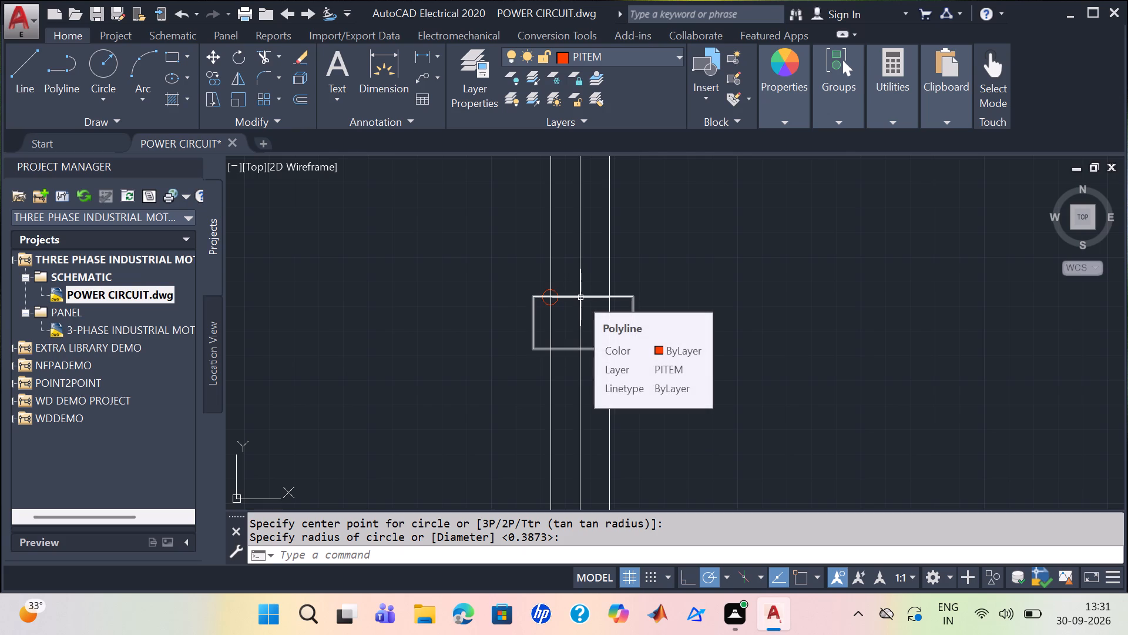
key("space")
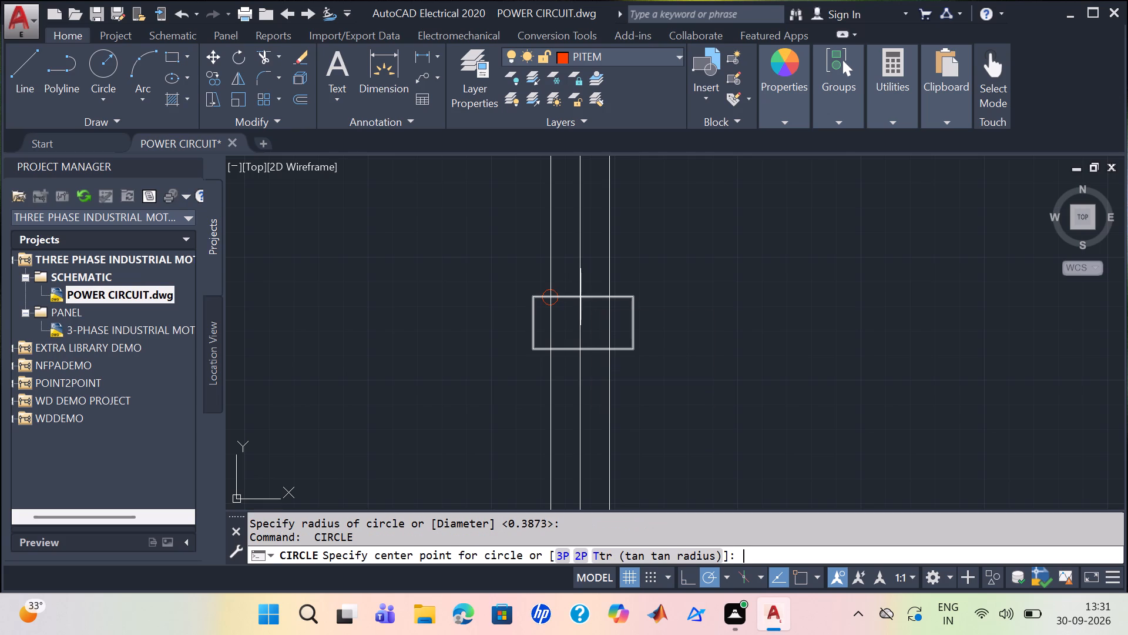
left_click(580, 297)
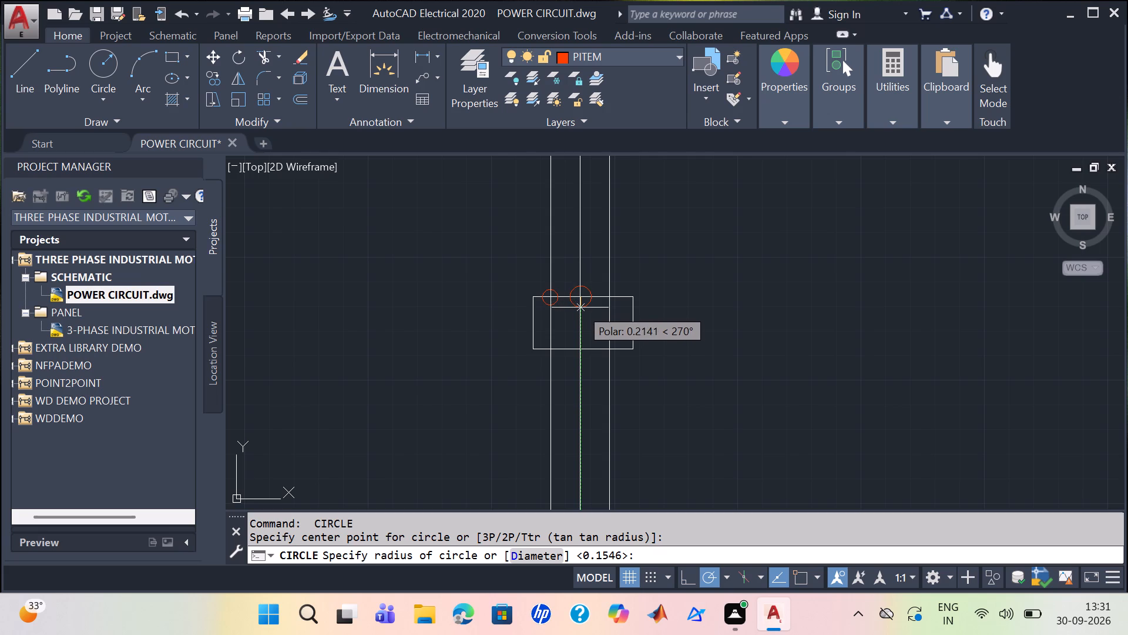
left_click(579, 305)
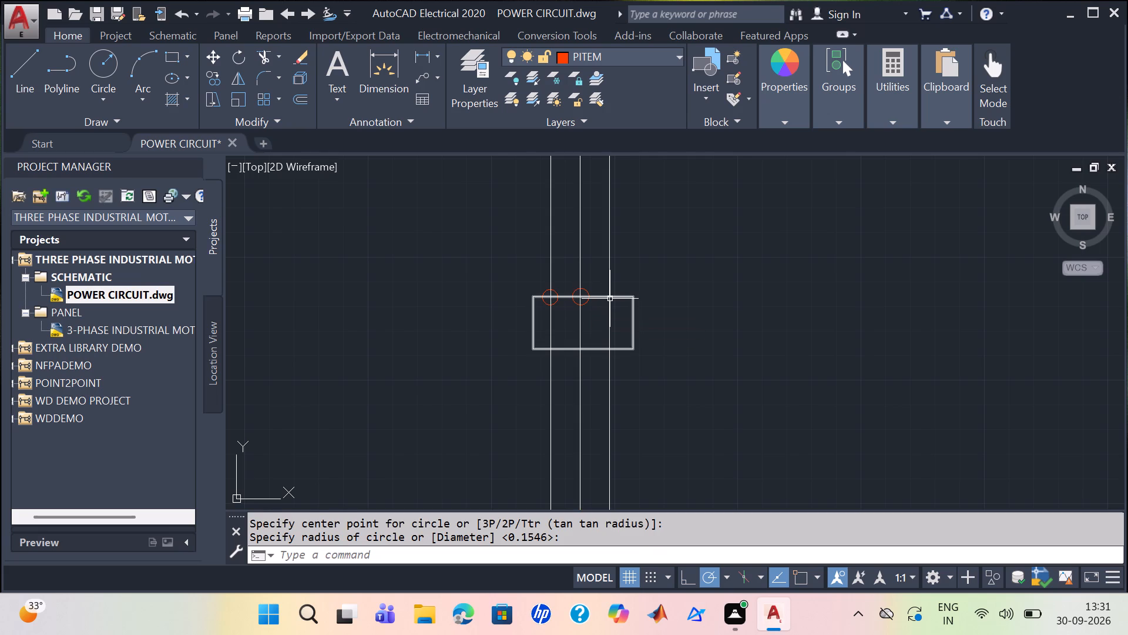
key("space")
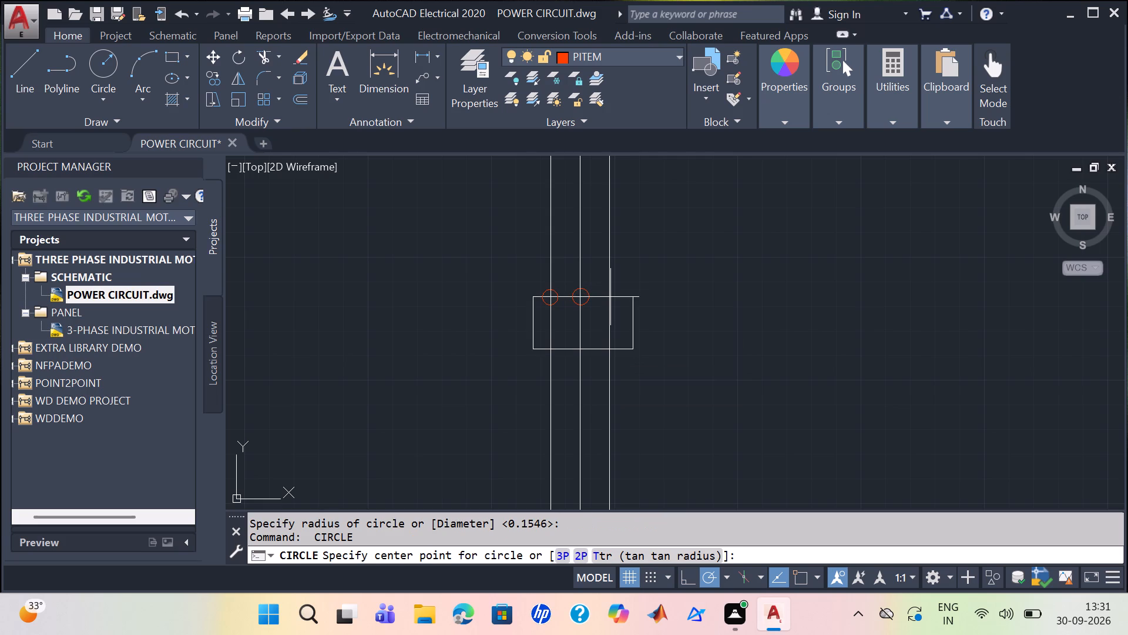
left_click(610, 298)
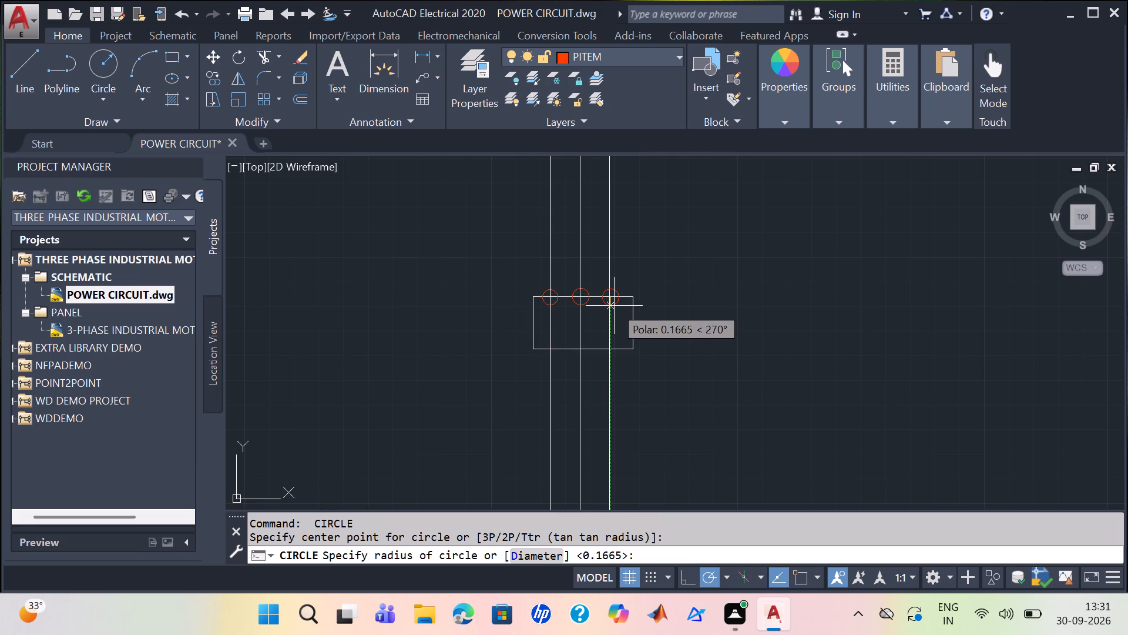
left_click(614, 305)
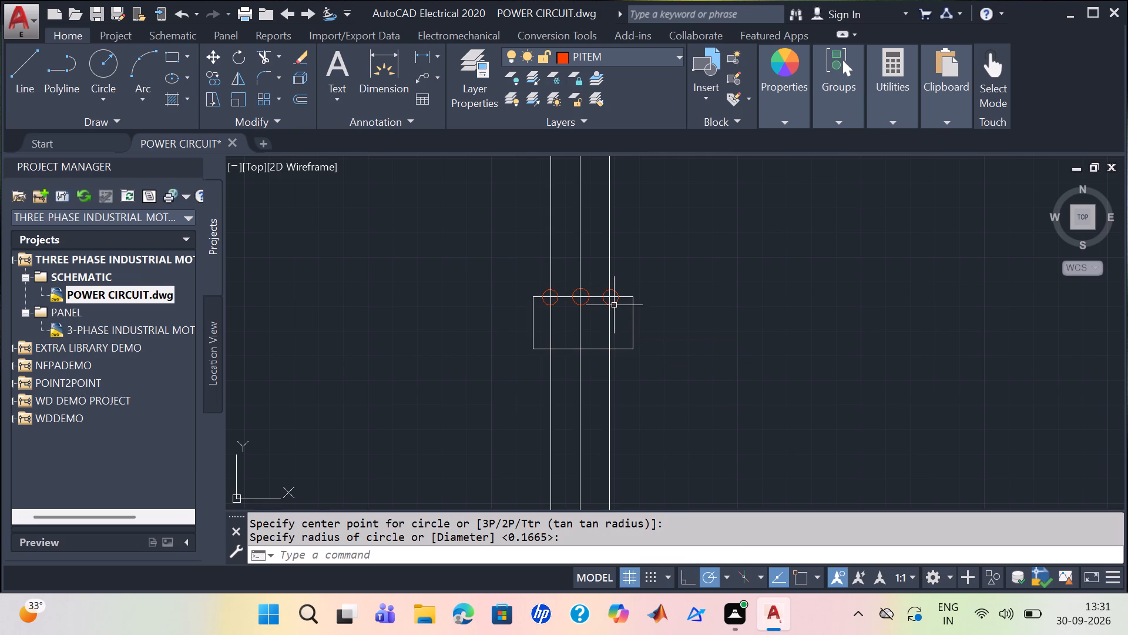
Draw three terminal circles of about 0.15 radius where the three wires cross the rectangle's lower edge.
key("space")
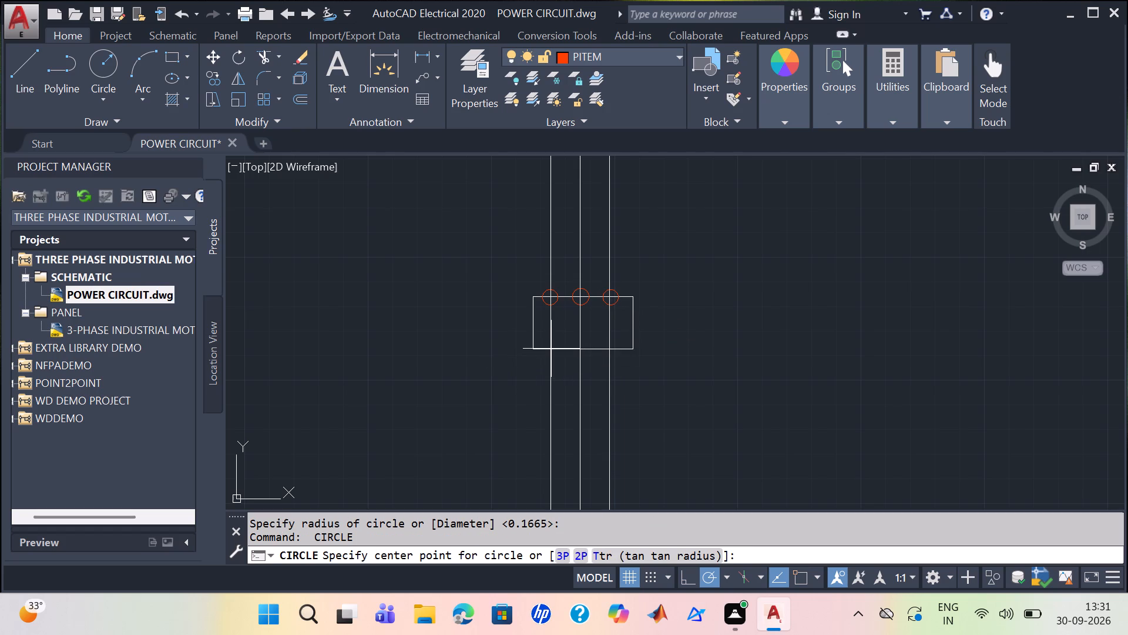
left_click(551, 349)
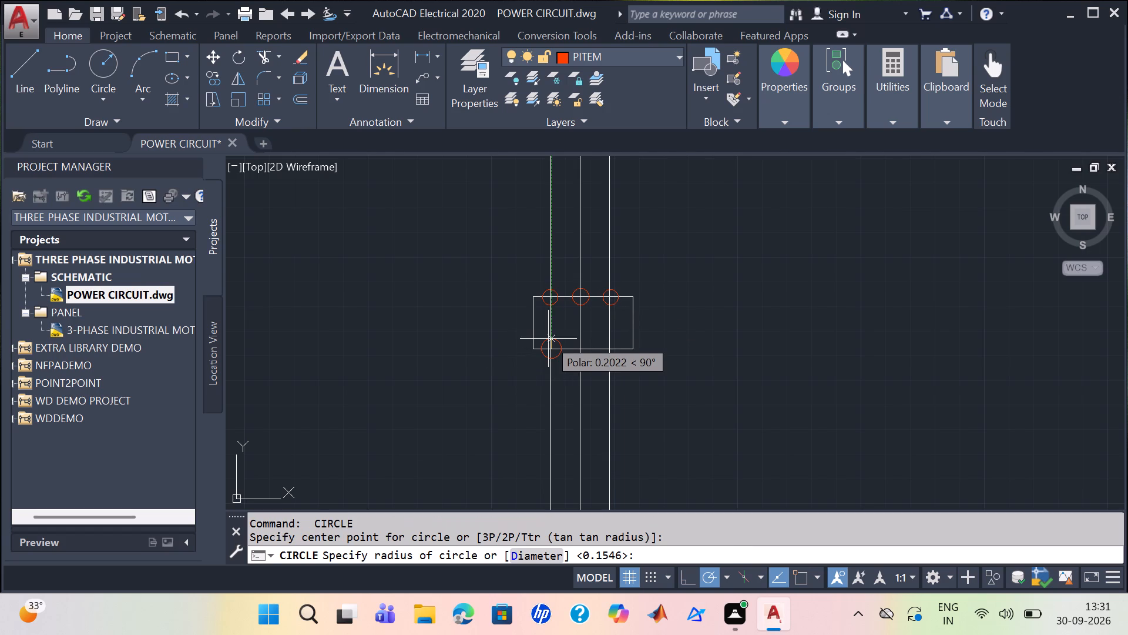
left_click(553, 342)
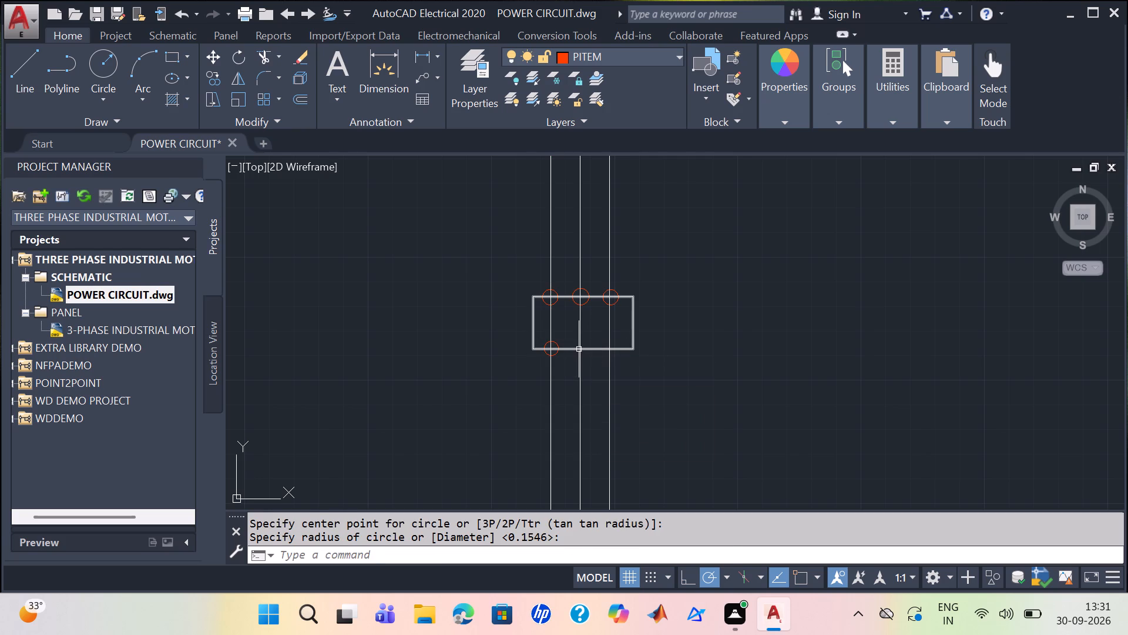
key("space")
left_click(579, 350)
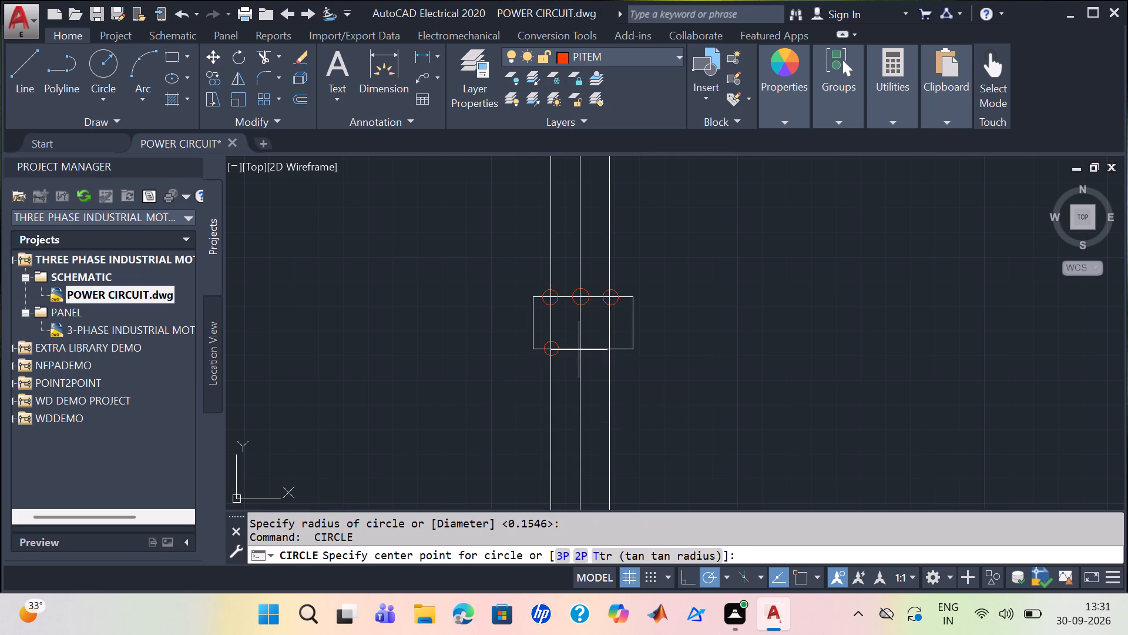
left_click(585, 357)
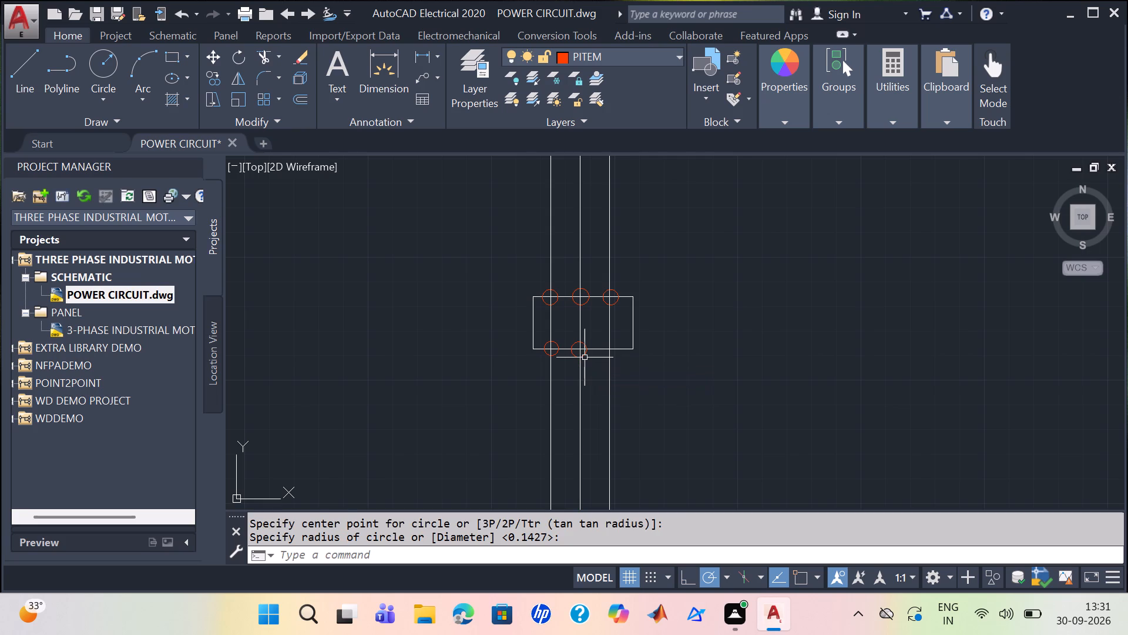
key("space")
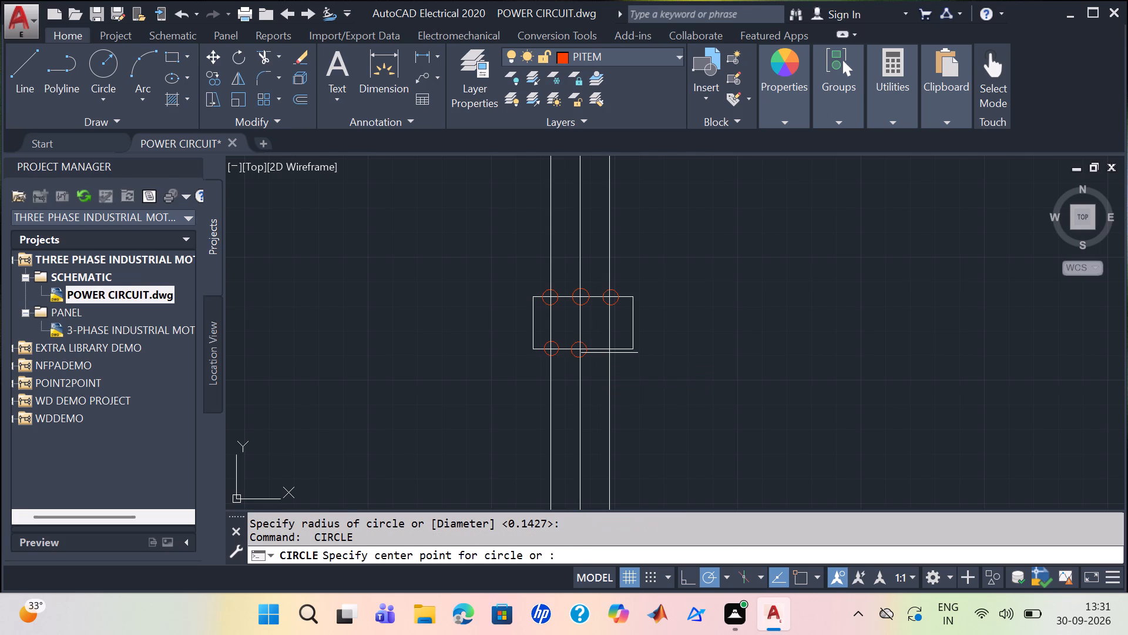
left_click(609, 348)
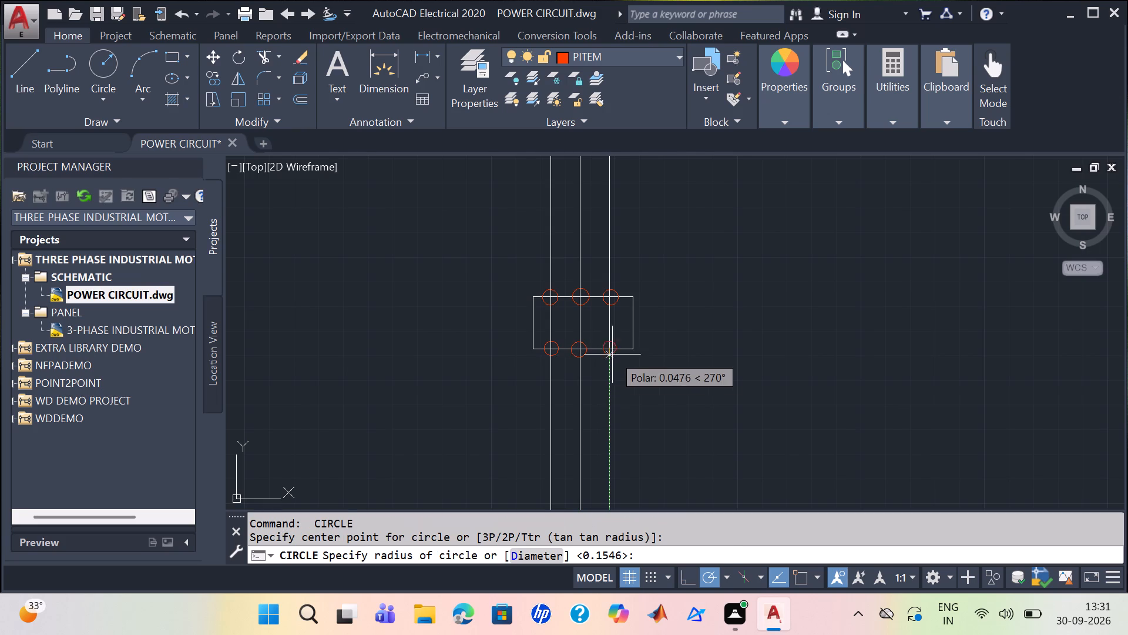
left_click(616, 355)
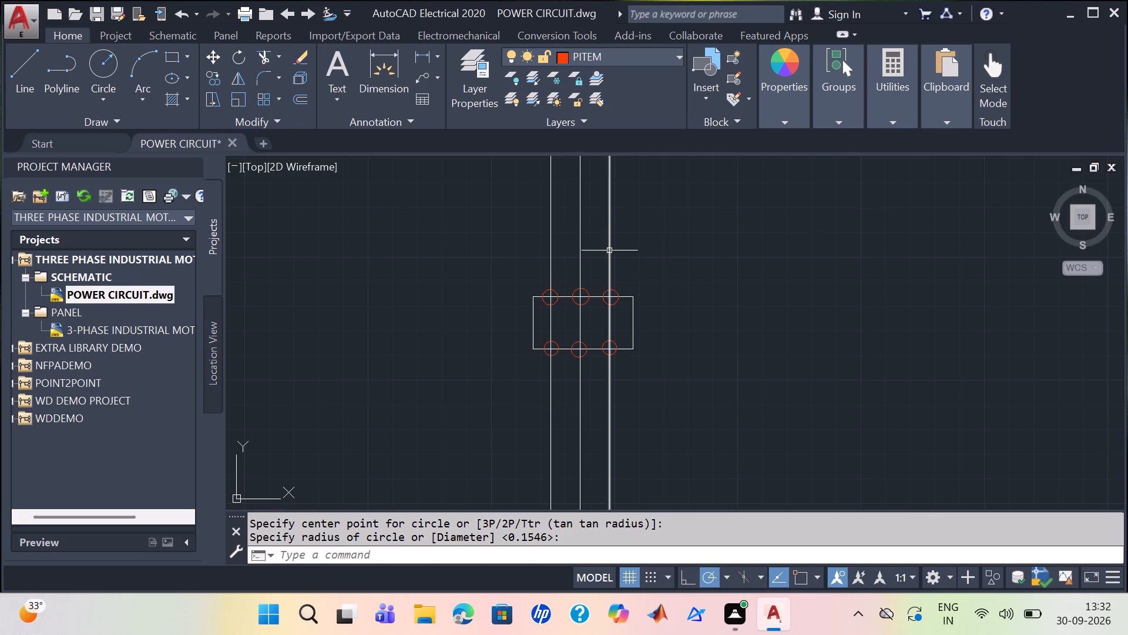
Assign the rectangle, all six terminal circles and the three wires crossing them to layer PMISC.
right_click(587, 304)
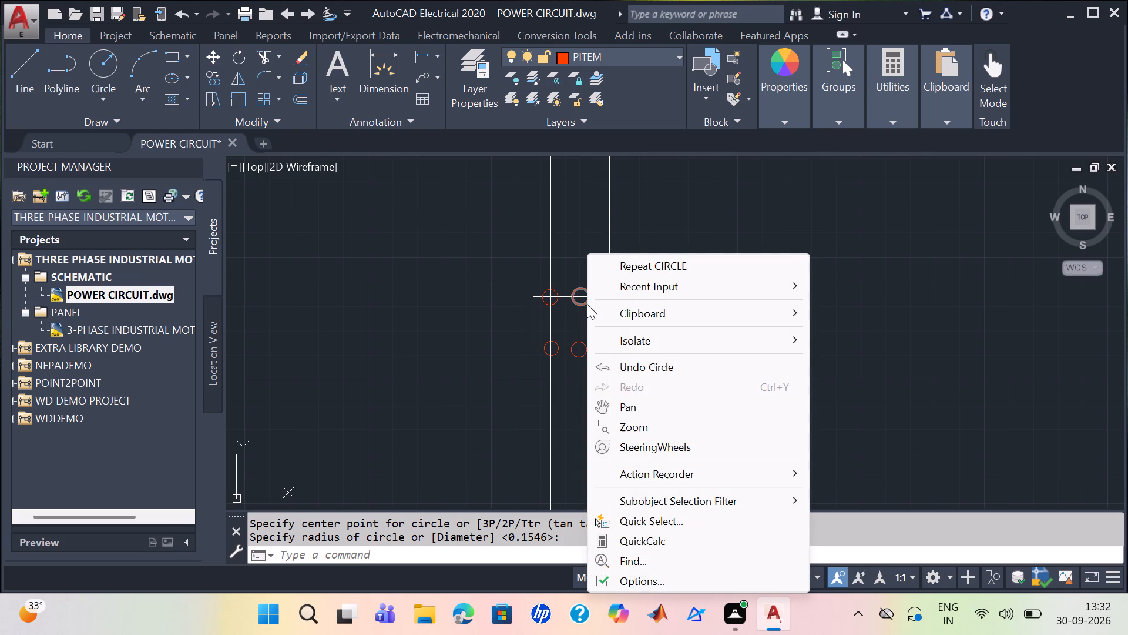
left_click(645, 184)
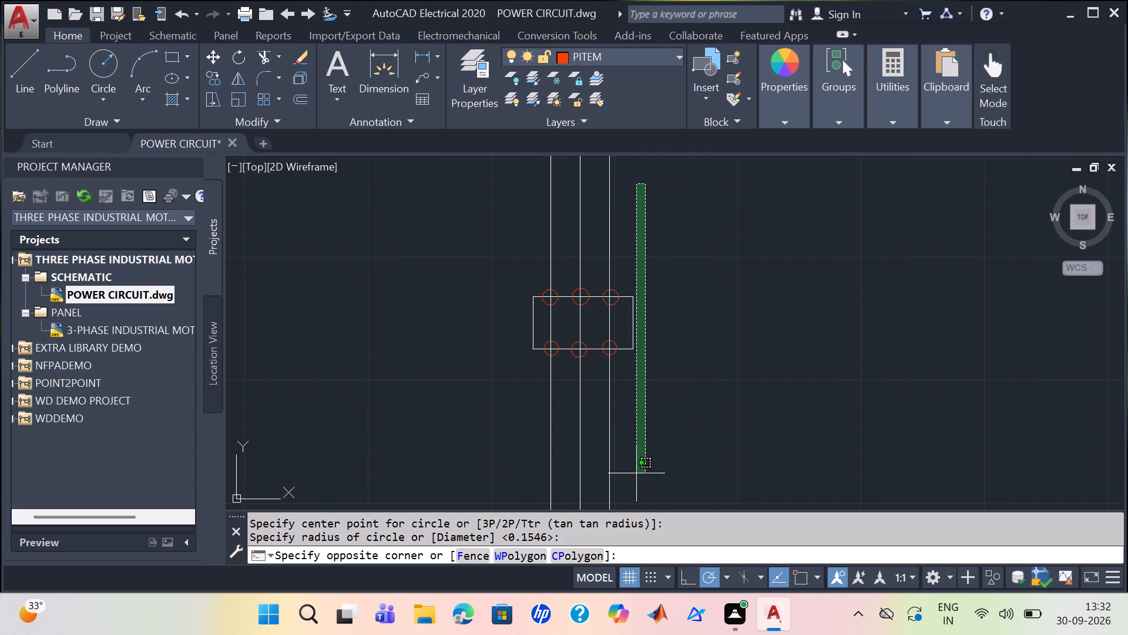
left_click(525, 445)
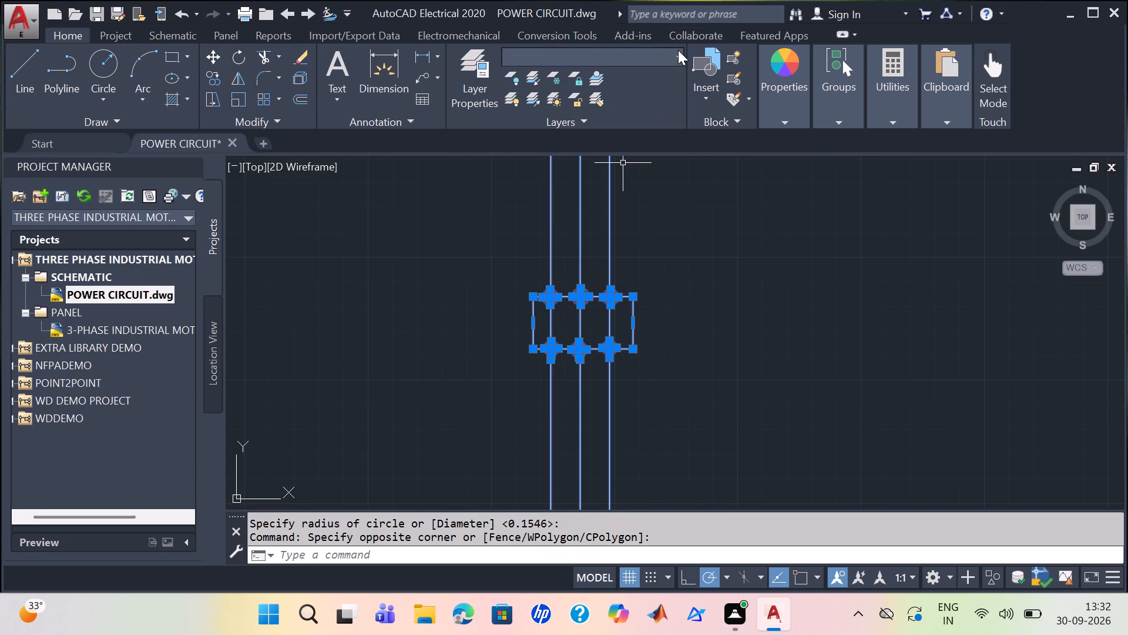
left_click(678, 50)
left_click(570, 177)
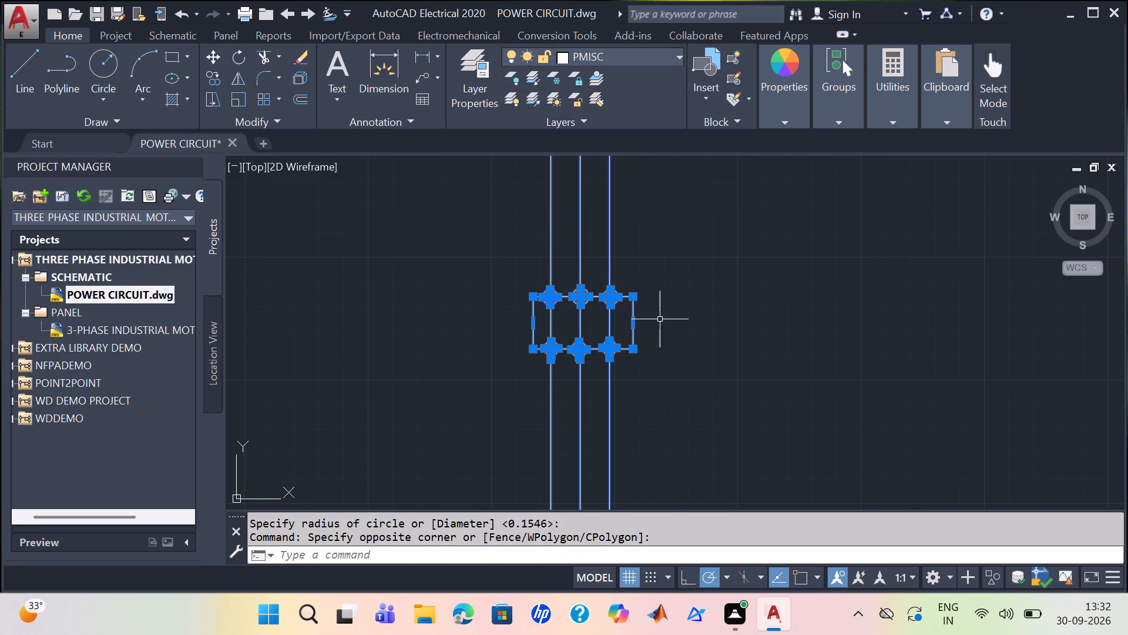
left_click(660, 319)
key("Escape")
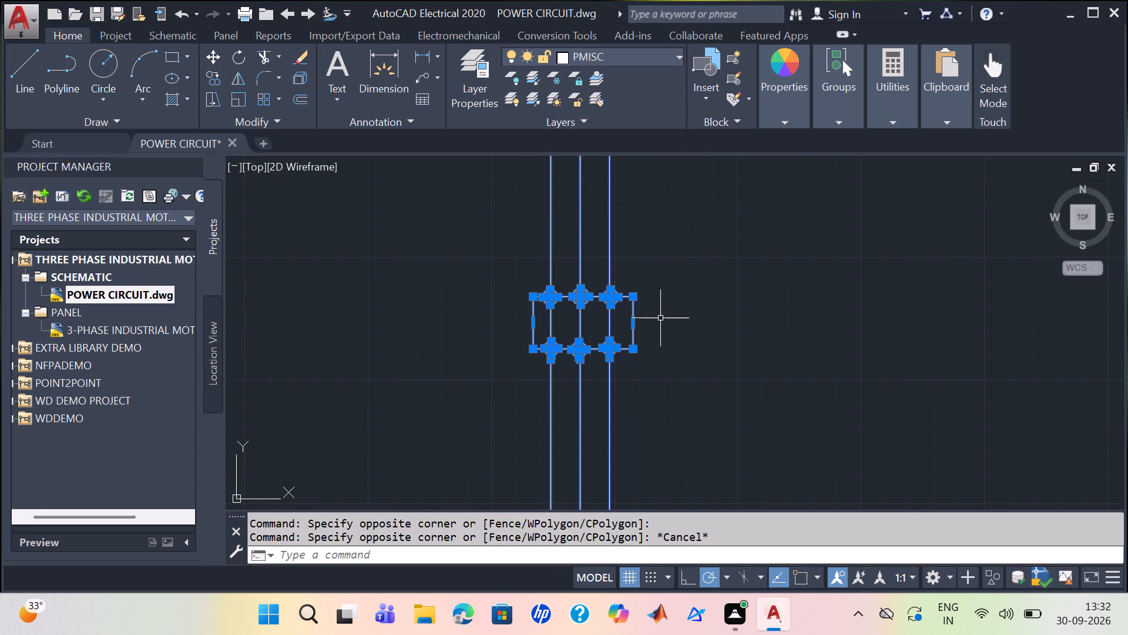
key("Escape")
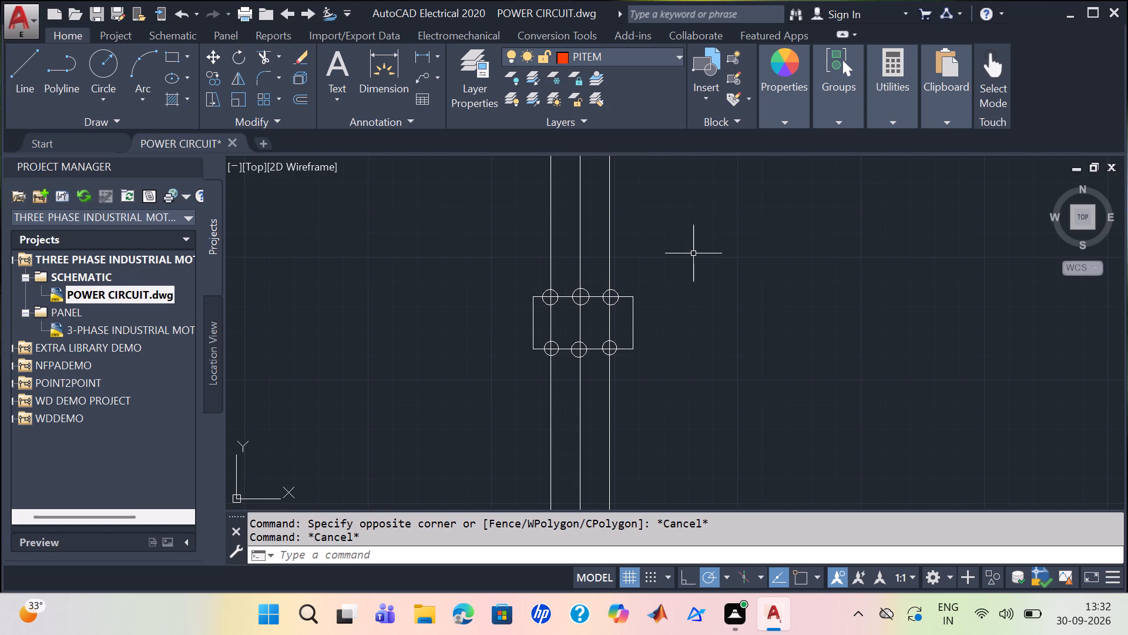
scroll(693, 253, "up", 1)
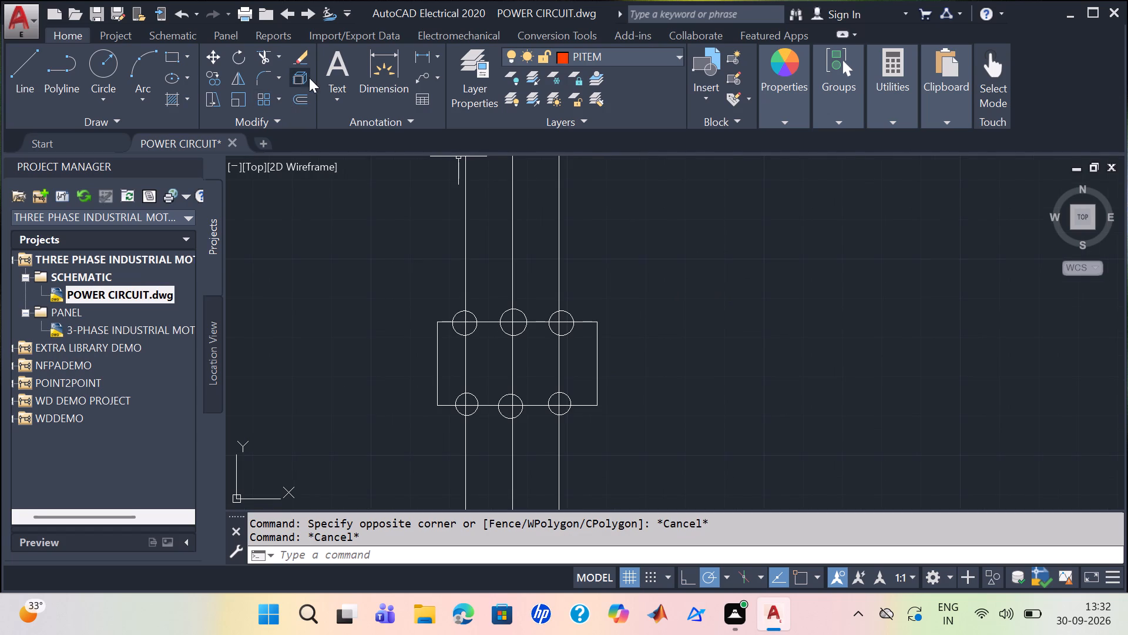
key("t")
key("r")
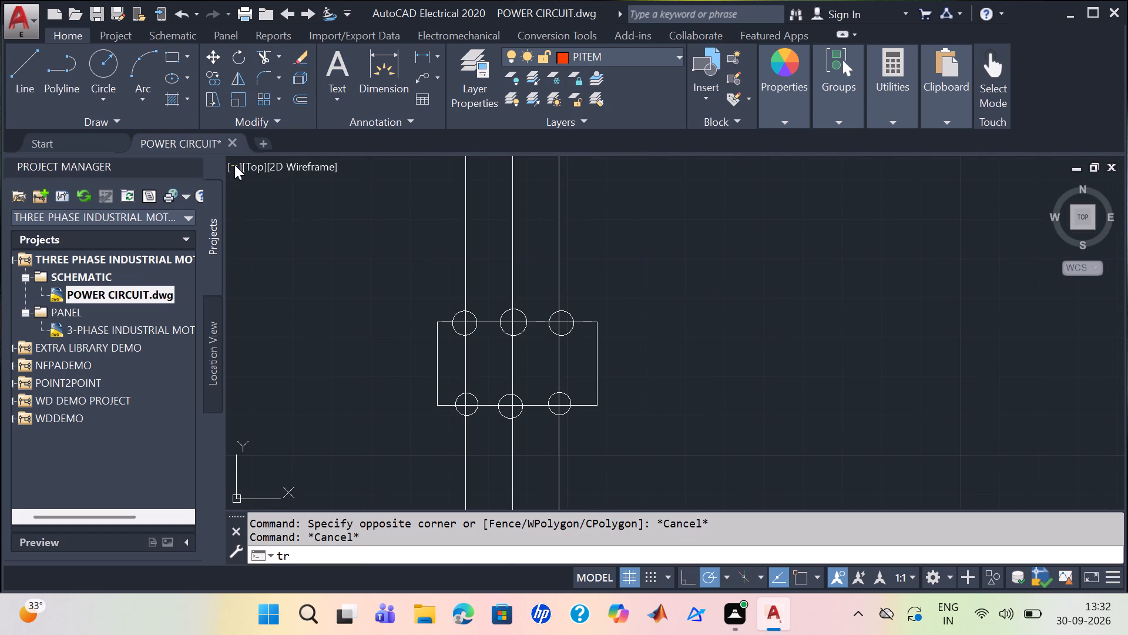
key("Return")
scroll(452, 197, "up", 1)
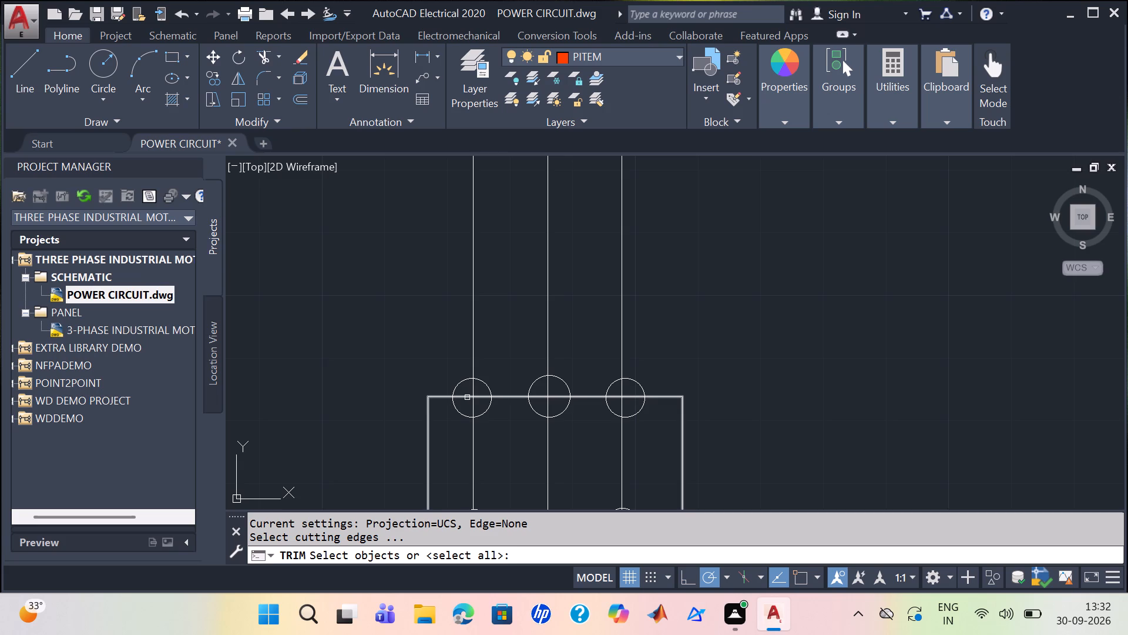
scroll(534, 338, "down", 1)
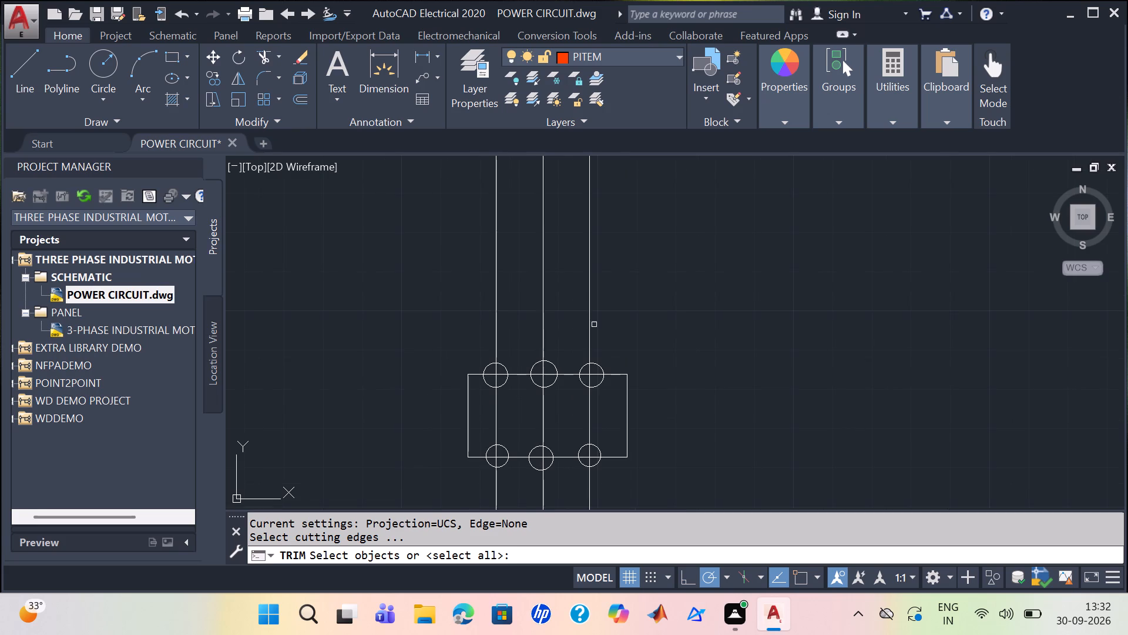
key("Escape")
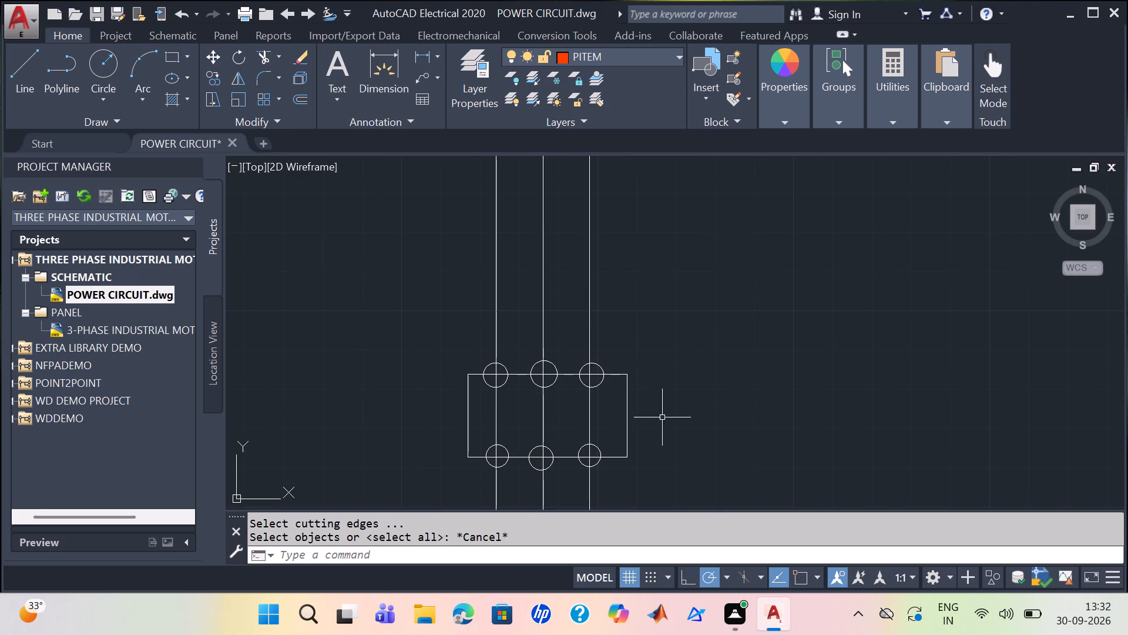
Using Extend's trim mode with the symbol and wires as boundaries, trim the wires inside and just below the three upper terminal circles.
left_click(643, 480)
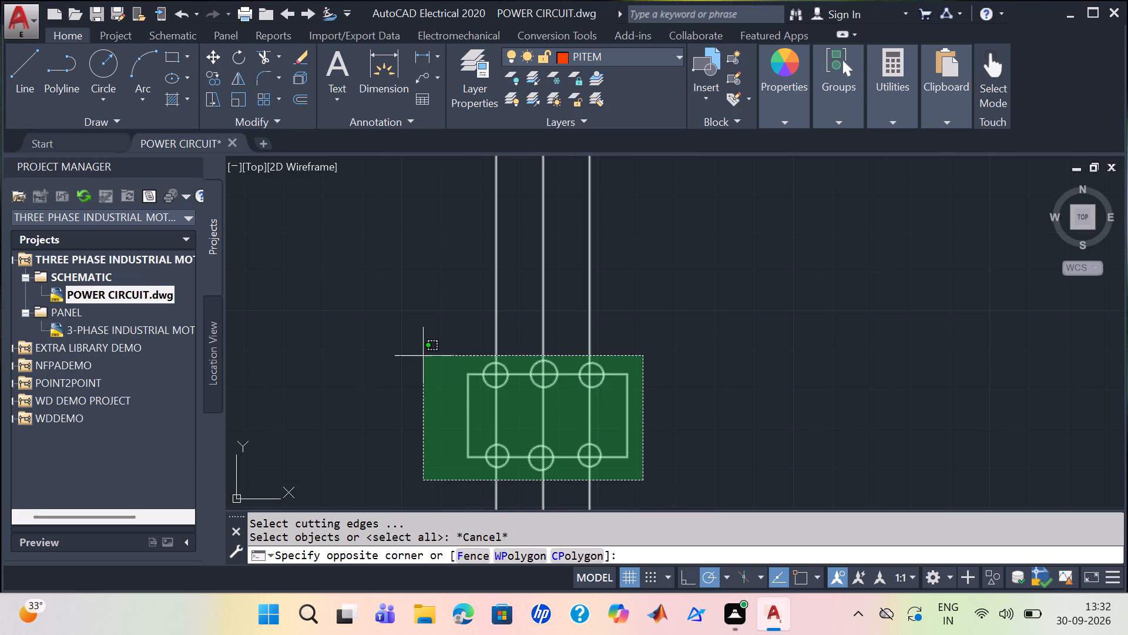
left_click(424, 353)
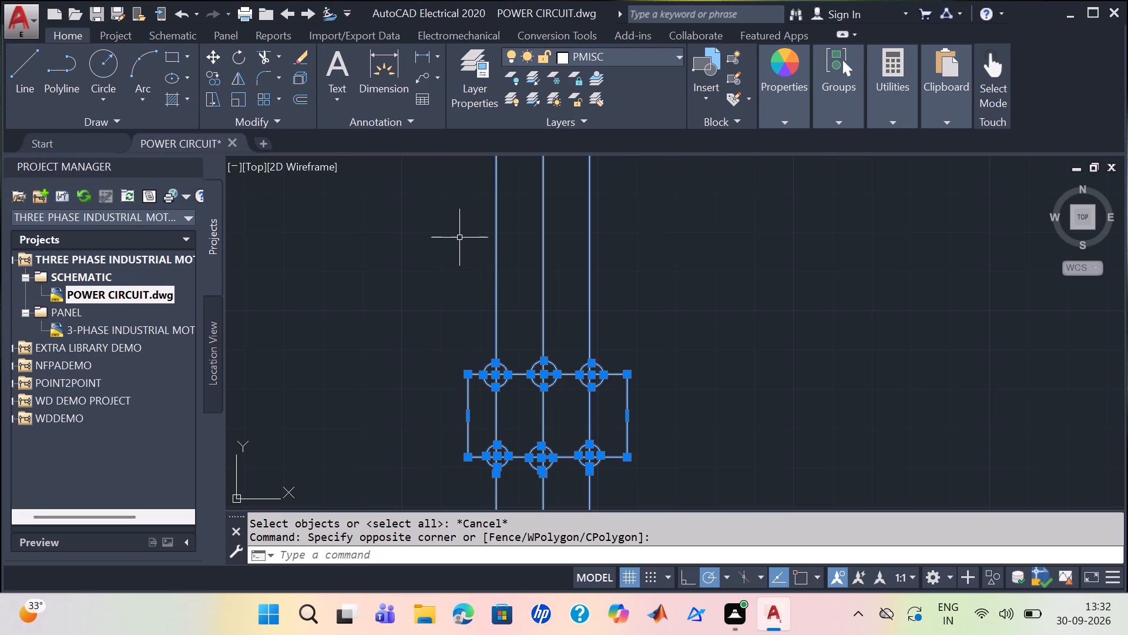
key("e")
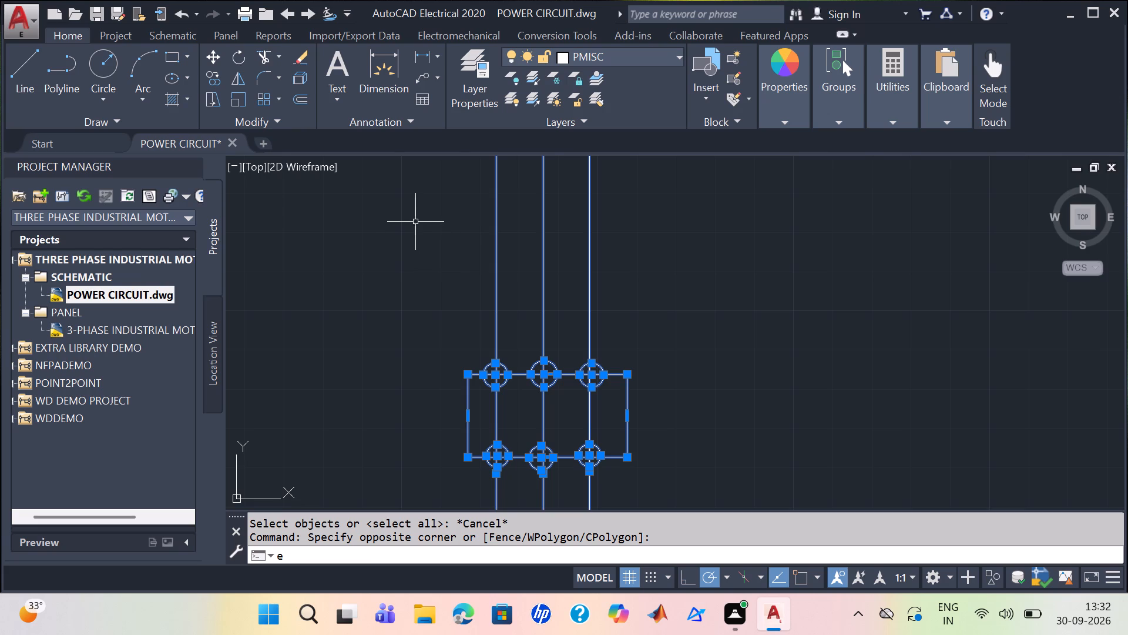
key("x")
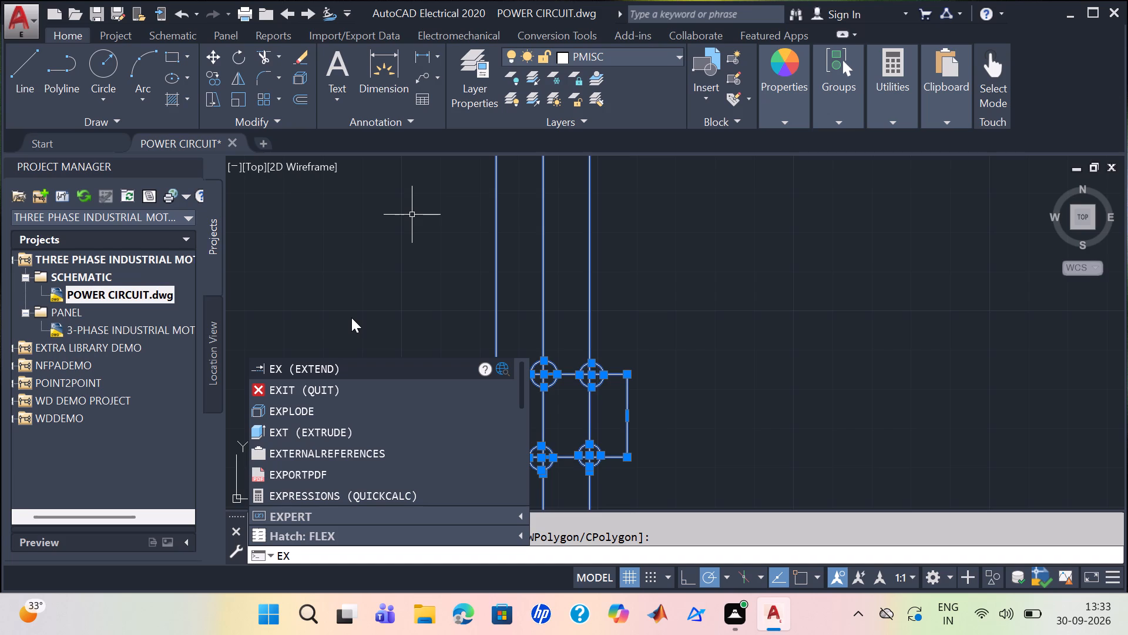
key("Return")
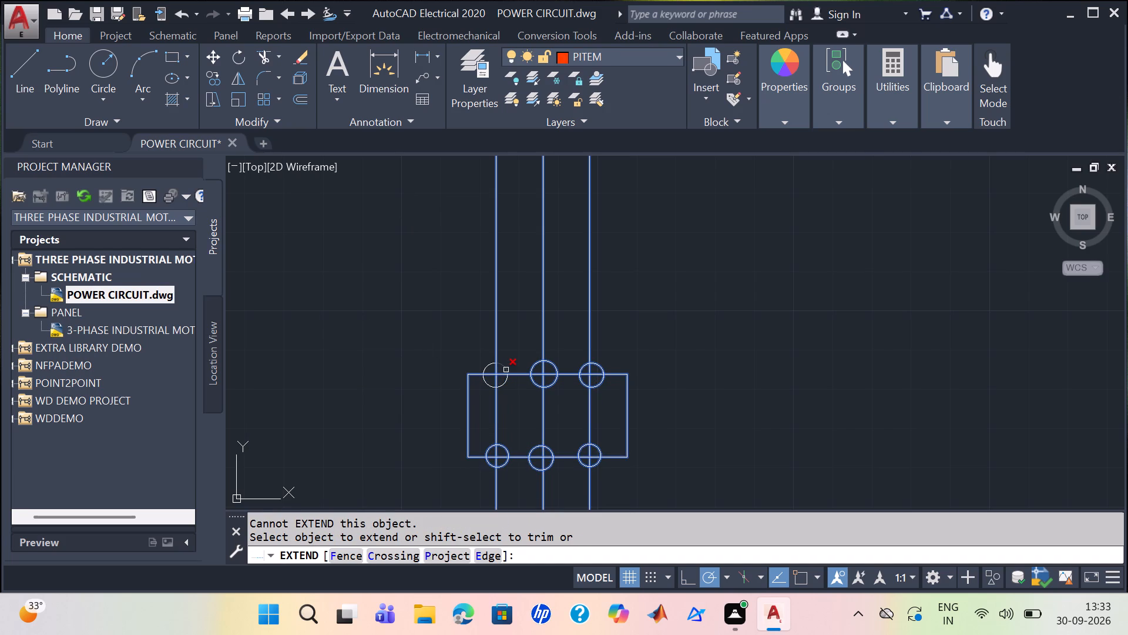
scroll(502, 370, "up", 2, "shift")
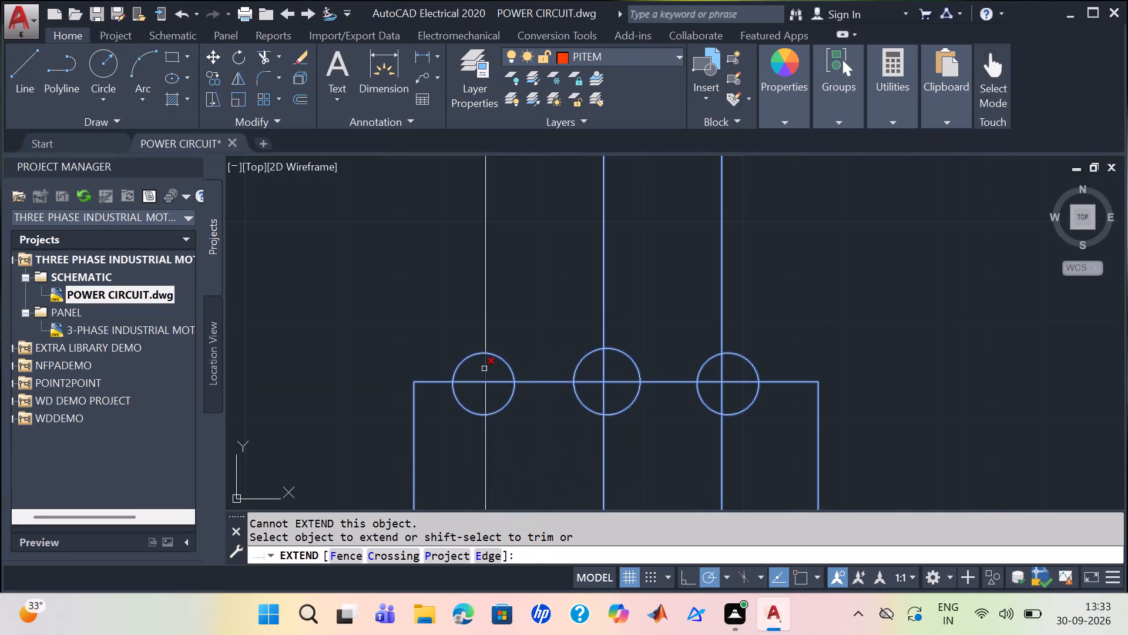
left_click(484, 369, "shift")
left_click(485, 400, "shift")
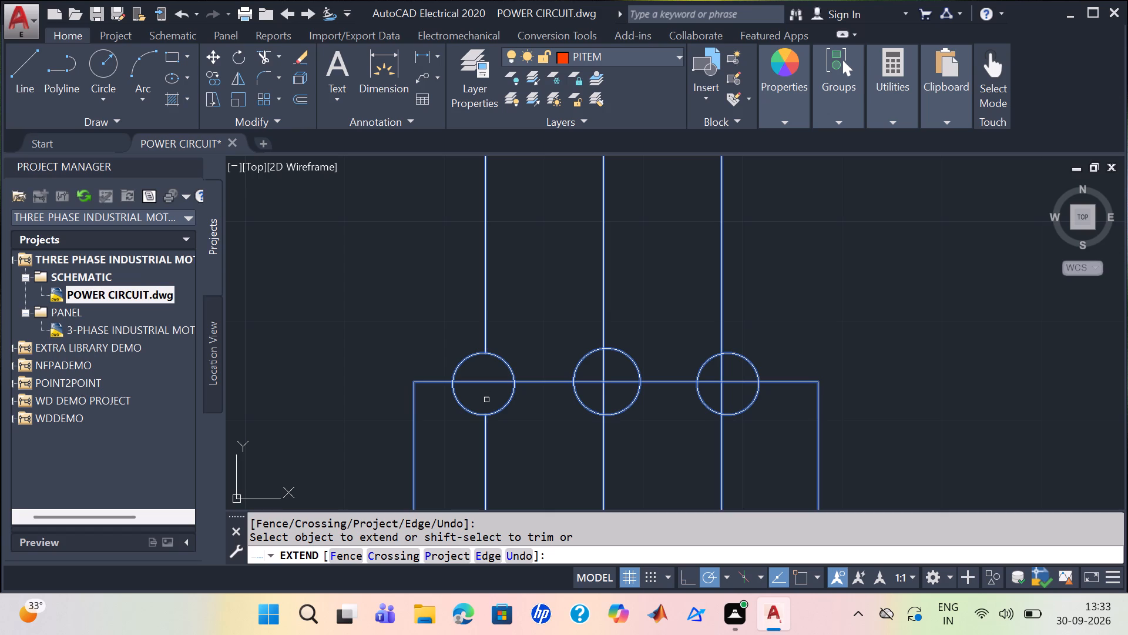
left_click(485, 459, "shift")
left_click(605, 473, "shift")
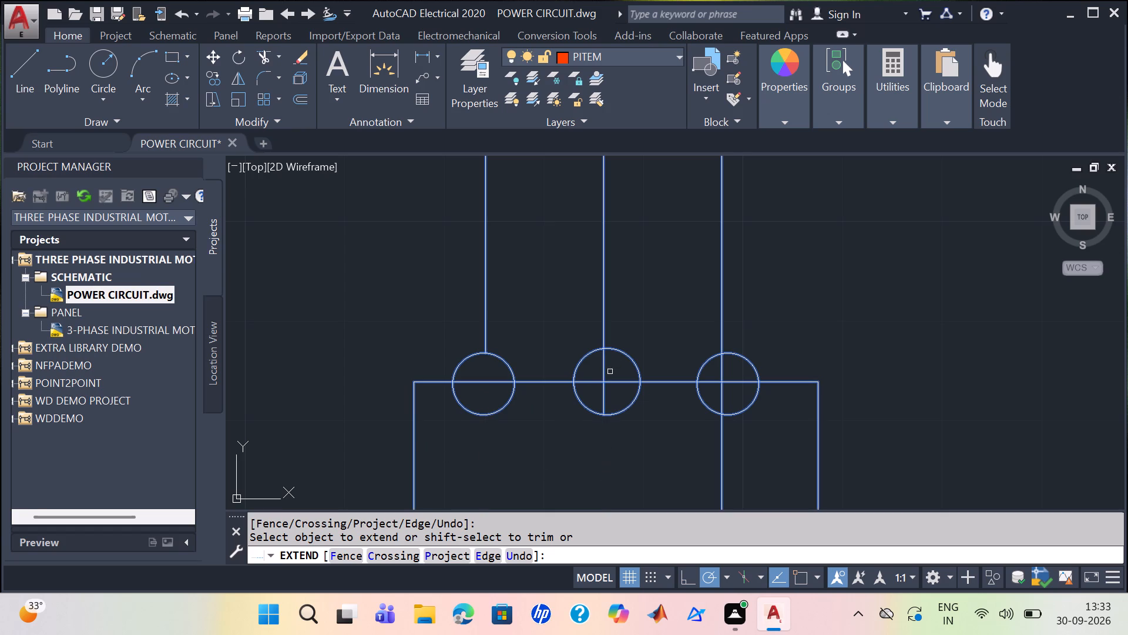
left_click(606, 367, "shift")
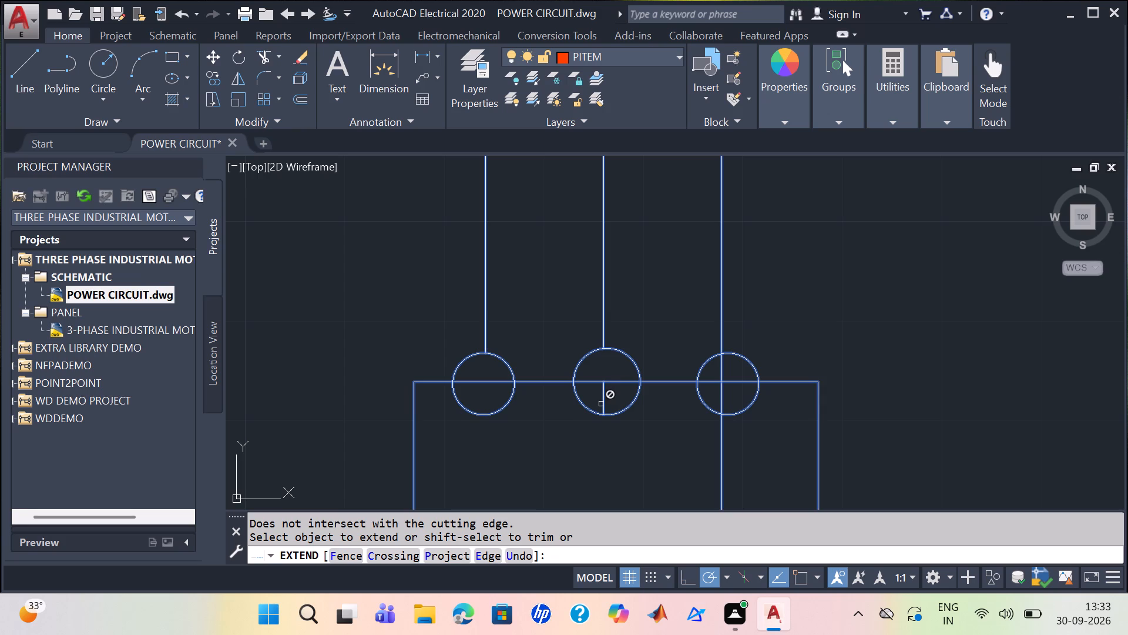
left_click(724, 372, "shift")
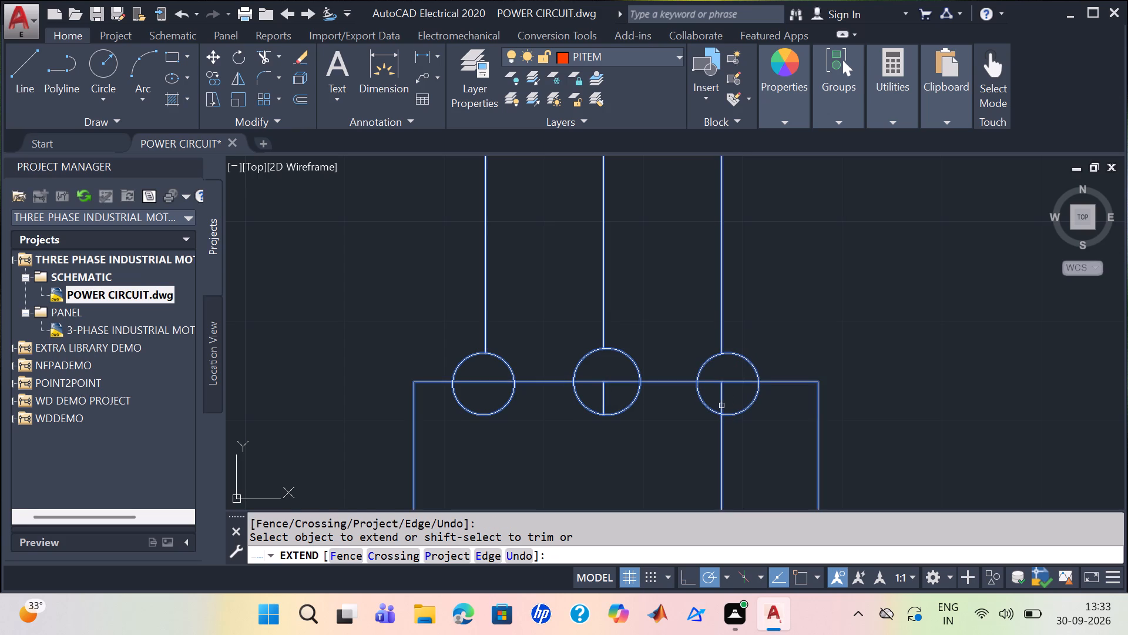
left_click(723, 441, "shift")
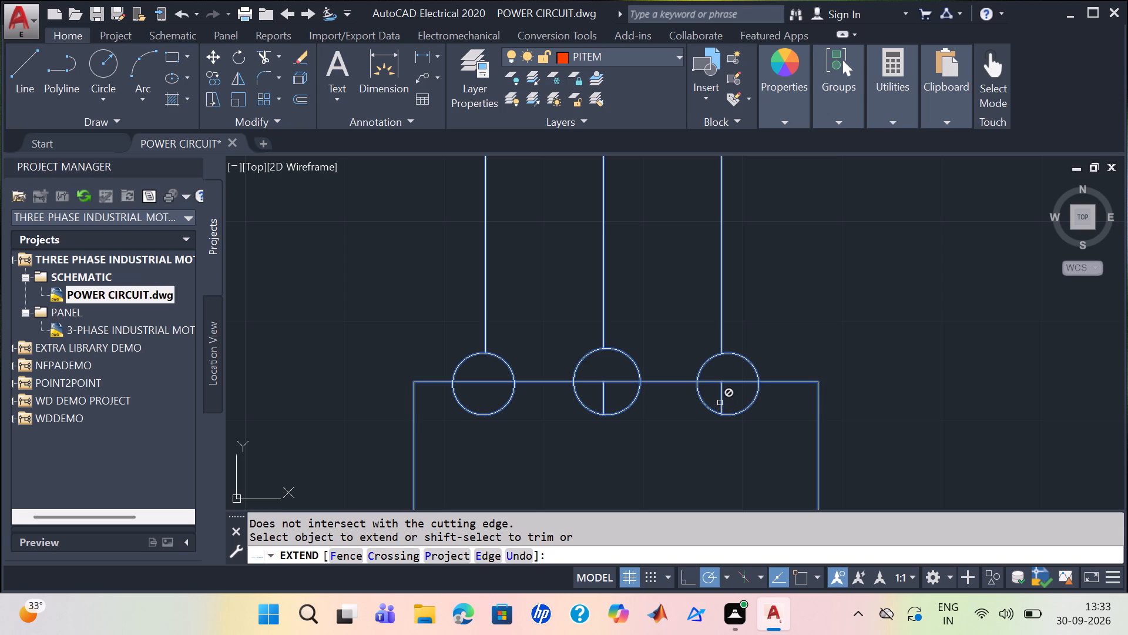
left_click(722, 395, "shift")
left_click(603, 400, "shift")
Trim the left and middle wires between the VFD rectangle's upper and lower terminal circles, plus the wire pieces inside the lower-left and lower-middle circles.
scroll(734, 401, "down", 1)
left_click(718, 446)
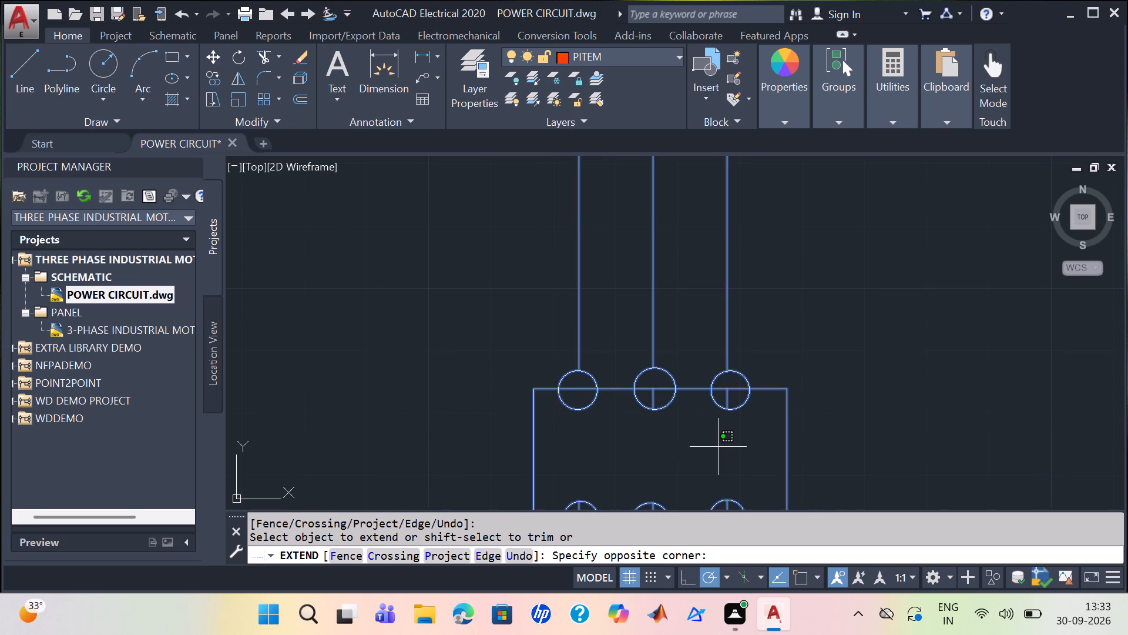
middle_click_drag(718, 447, 669, 292)
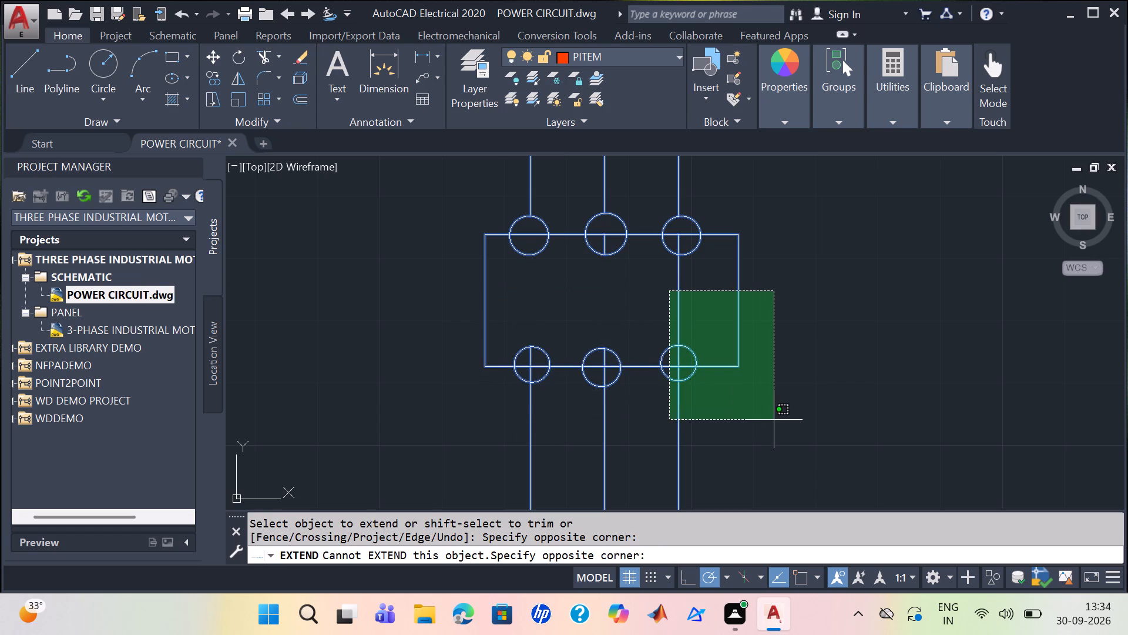
left_click(456, 385)
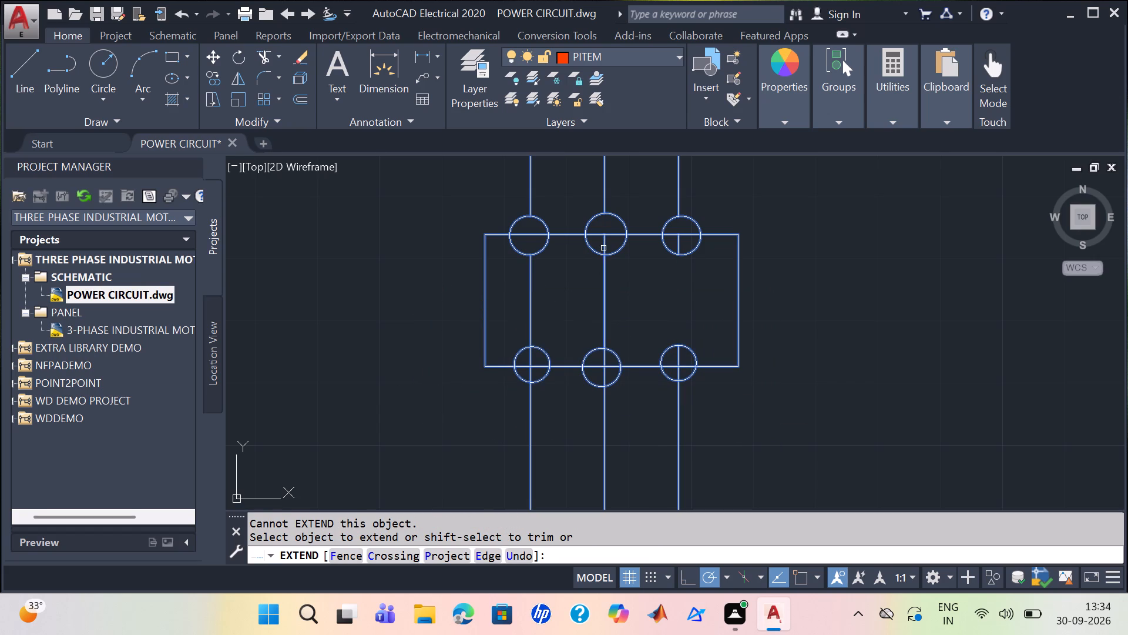
left_click(604, 247, "shift")
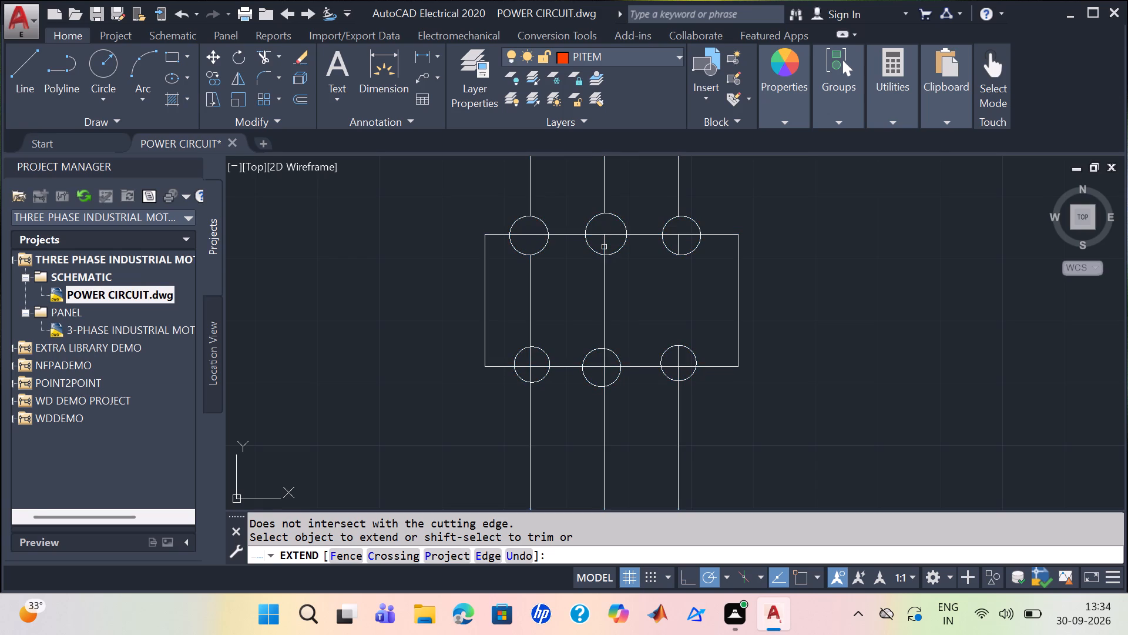
left_click(605, 287, "shift")
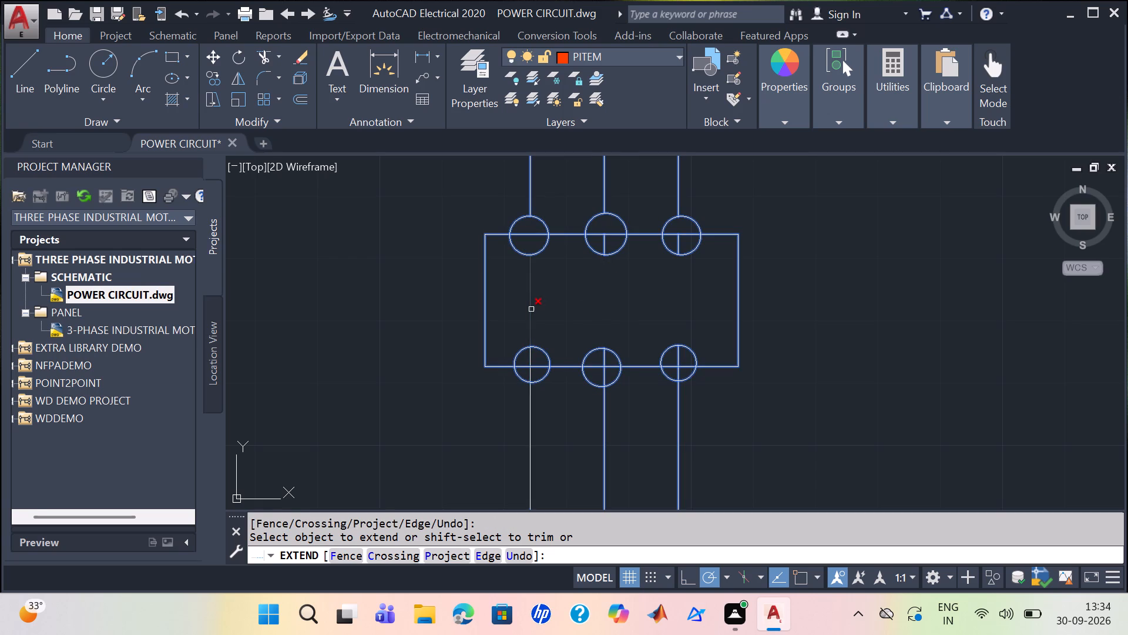
left_click(531, 309, "shift")
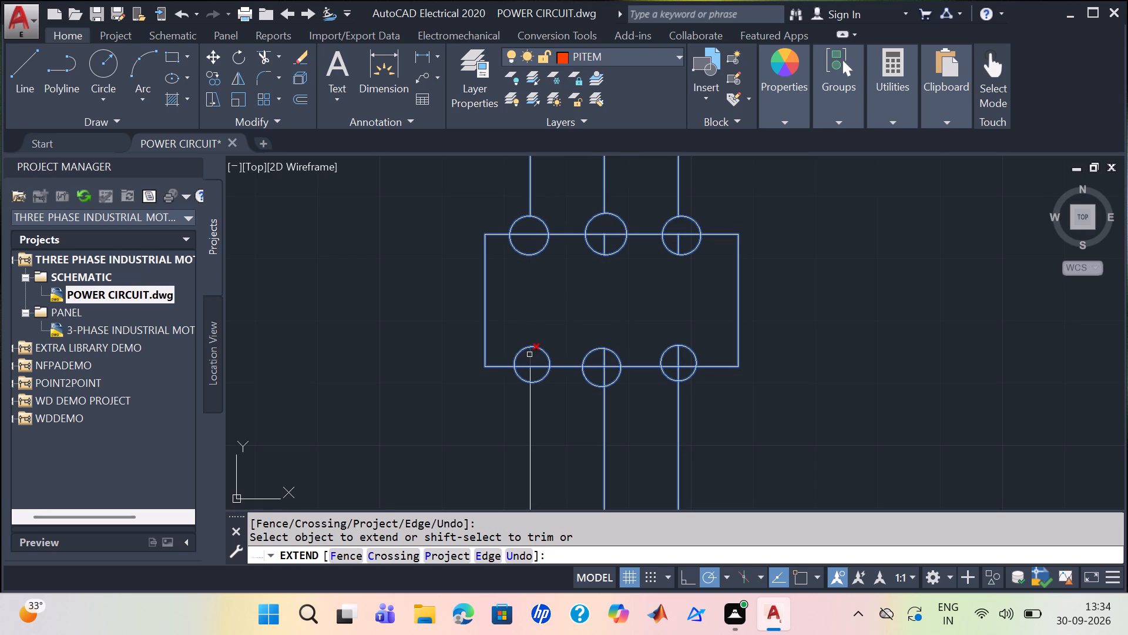
left_click(529, 355, "shift")
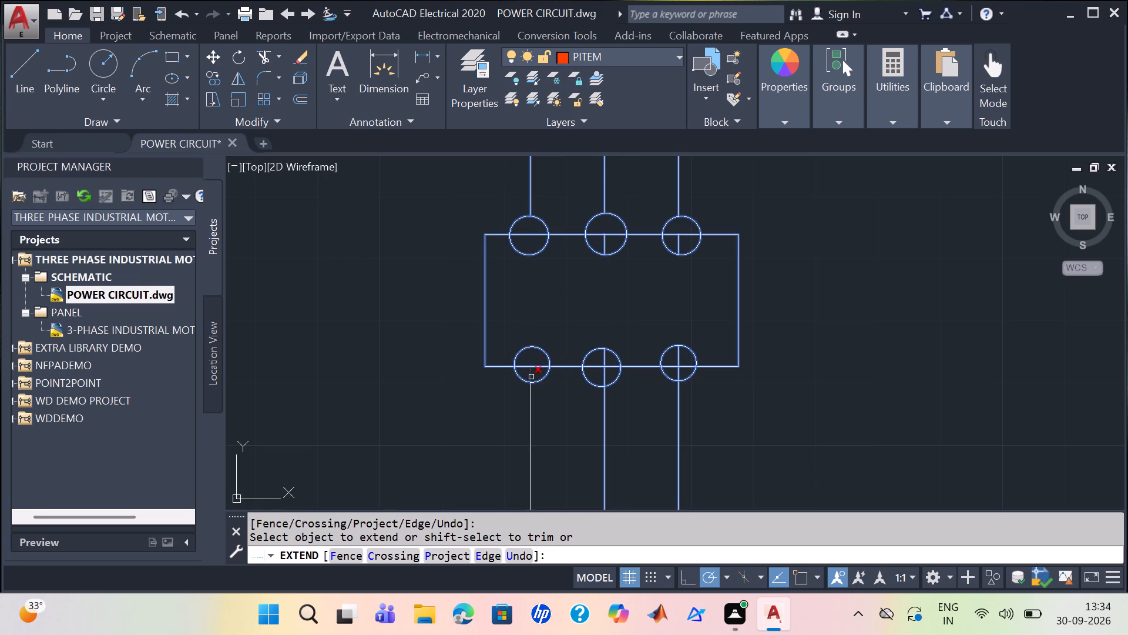
left_click(531, 377, "shift")
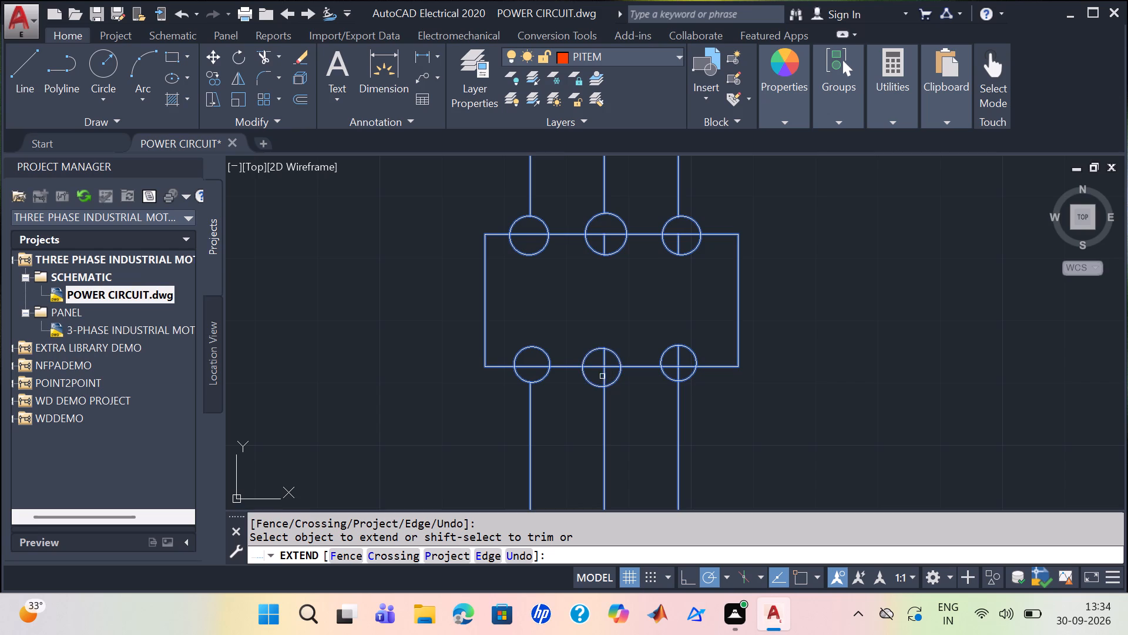
left_click(603, 375, "shift")
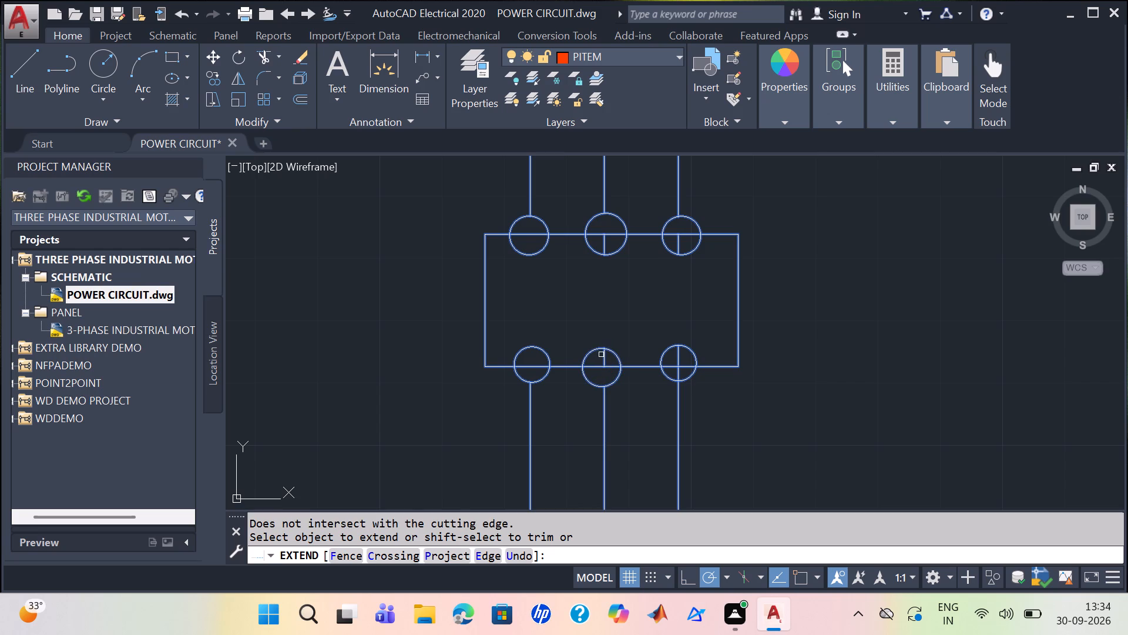
left_click(604, 359, "shift")
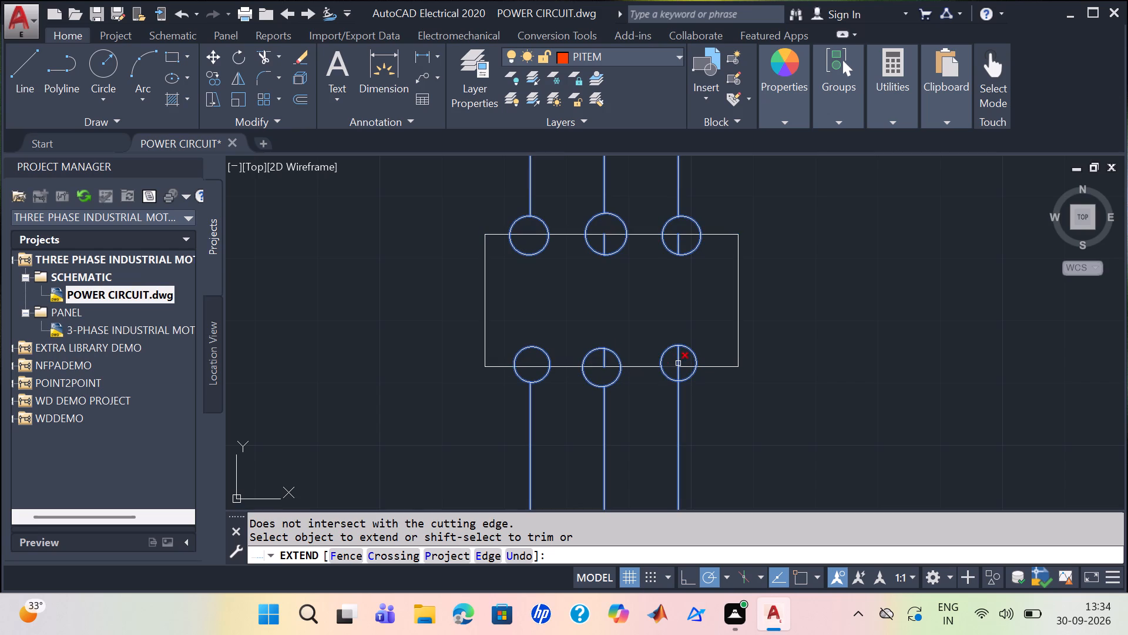
left_click(681, 356, "shift")
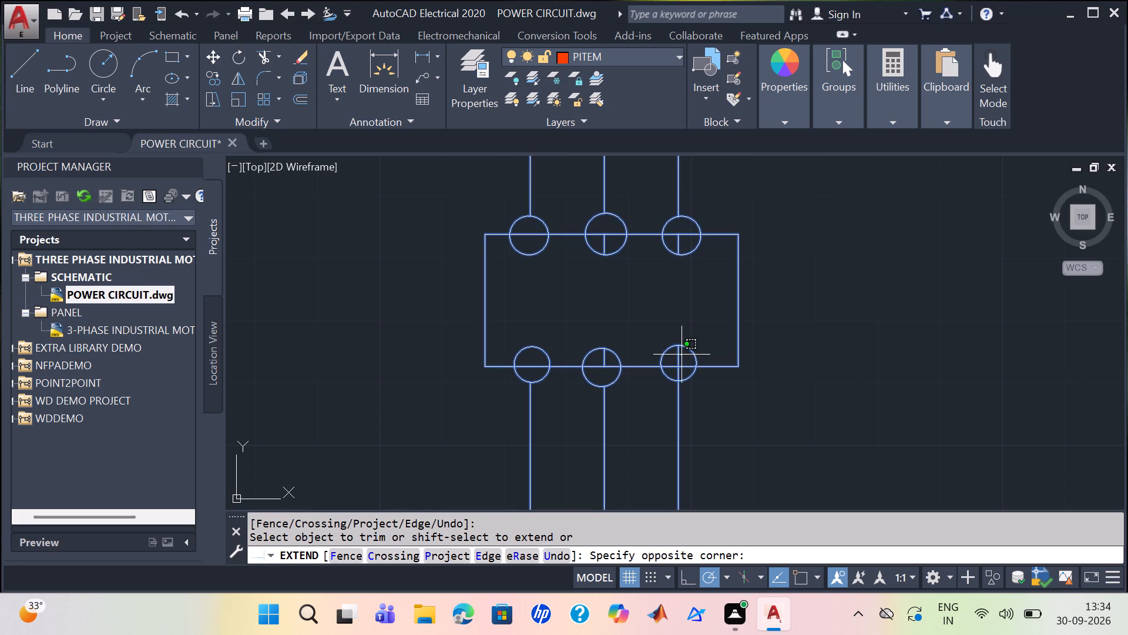
key("Escape")
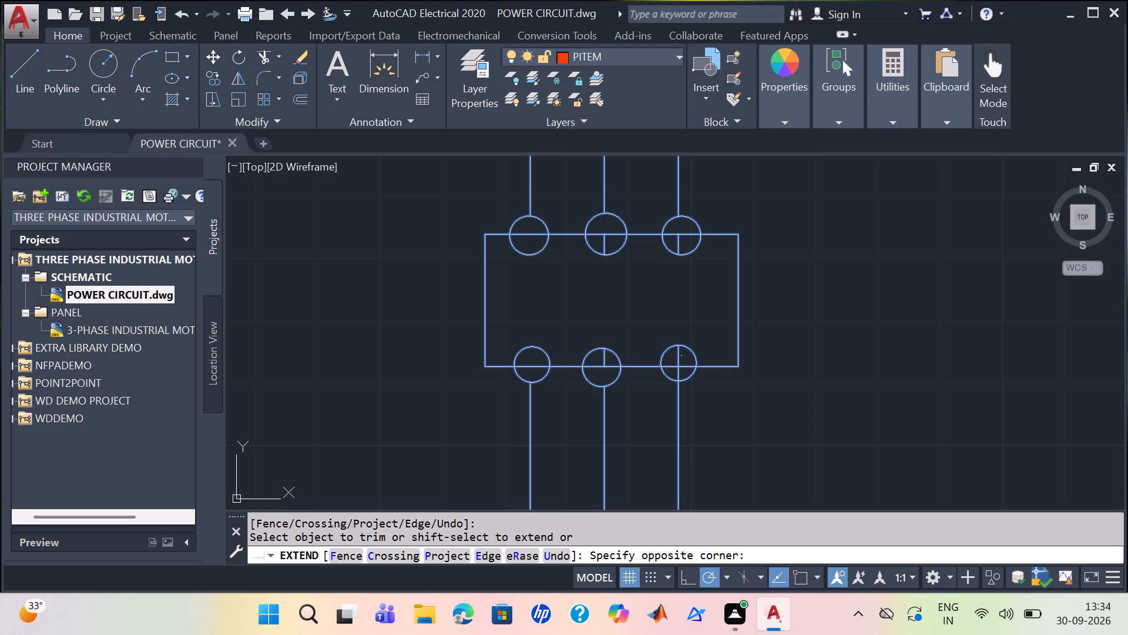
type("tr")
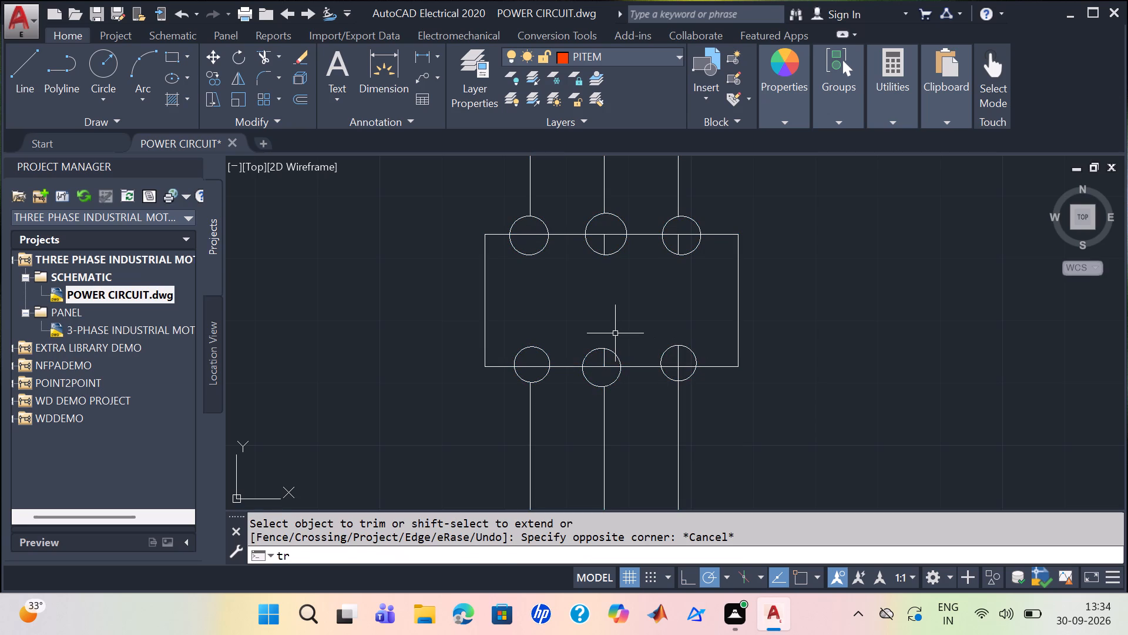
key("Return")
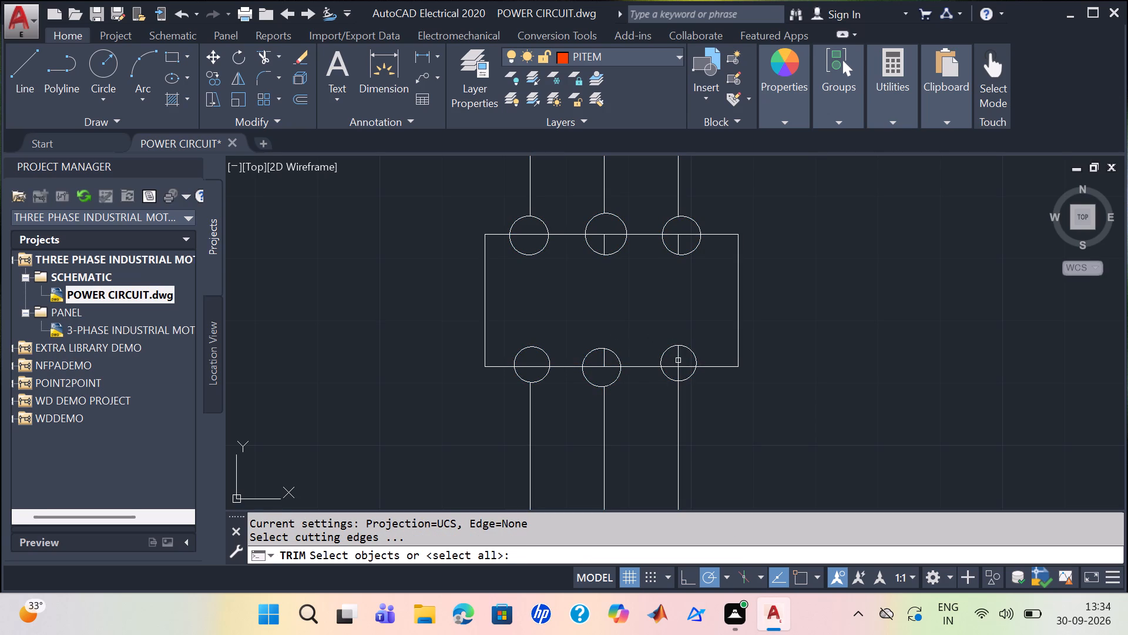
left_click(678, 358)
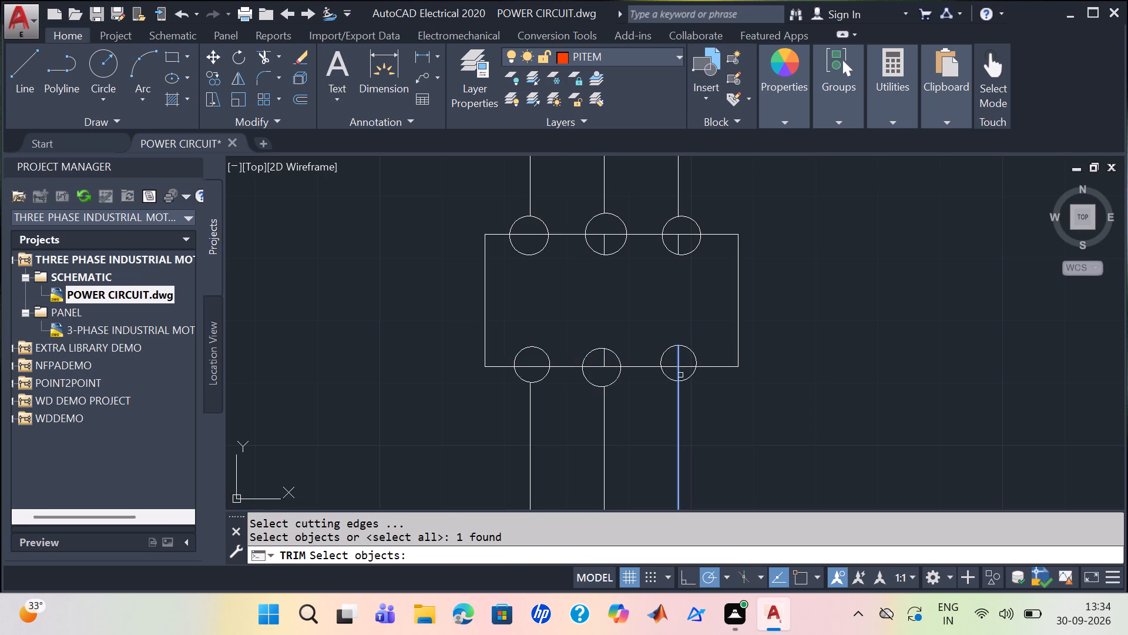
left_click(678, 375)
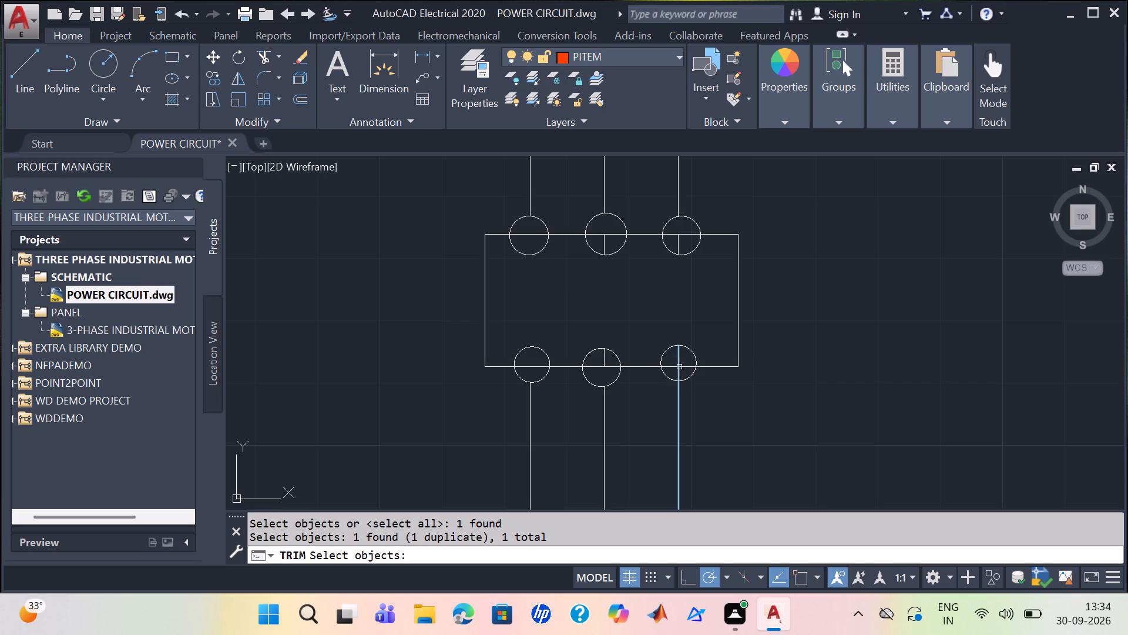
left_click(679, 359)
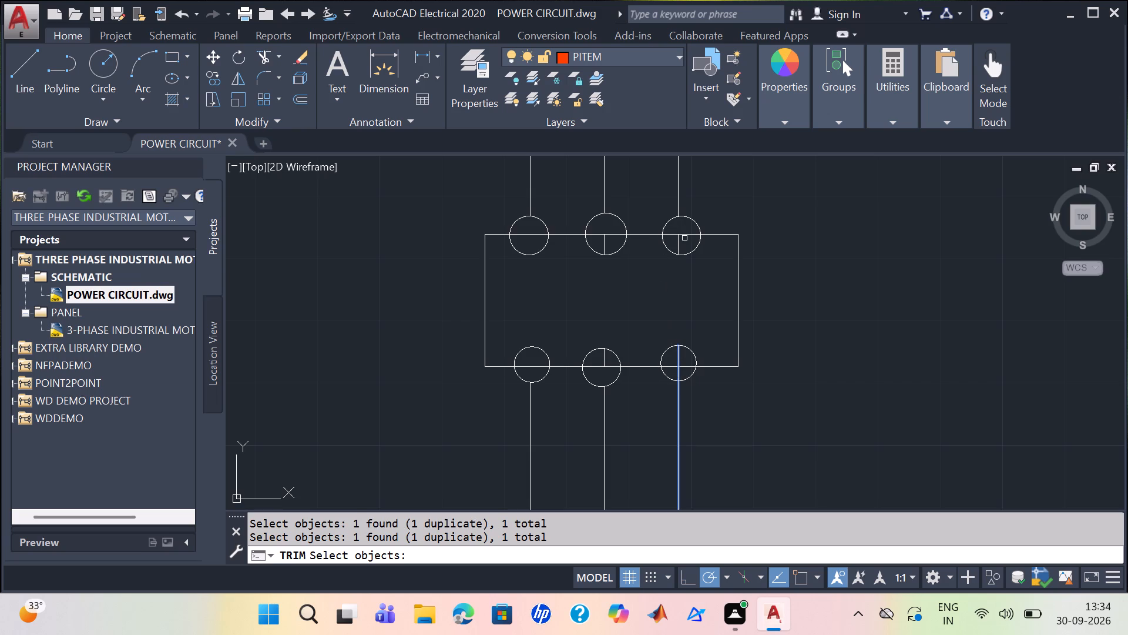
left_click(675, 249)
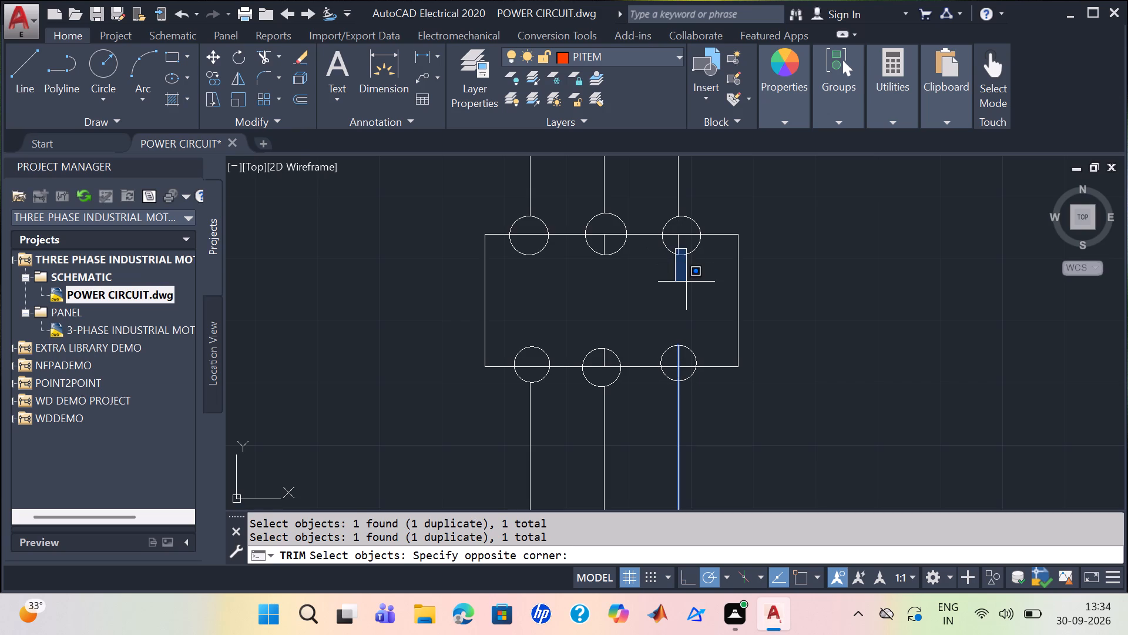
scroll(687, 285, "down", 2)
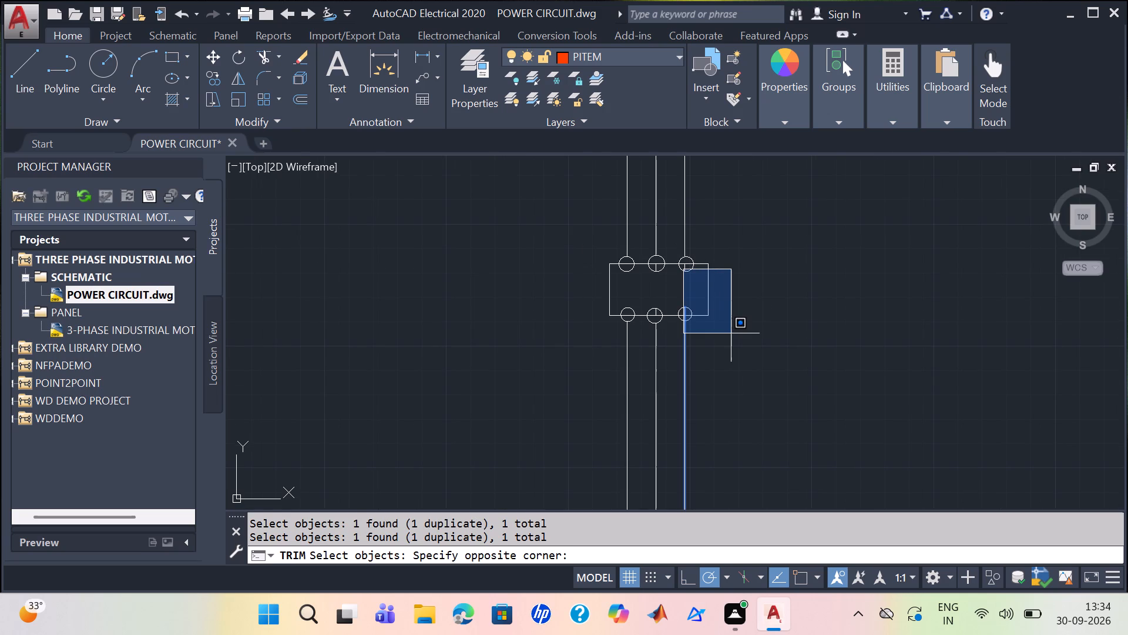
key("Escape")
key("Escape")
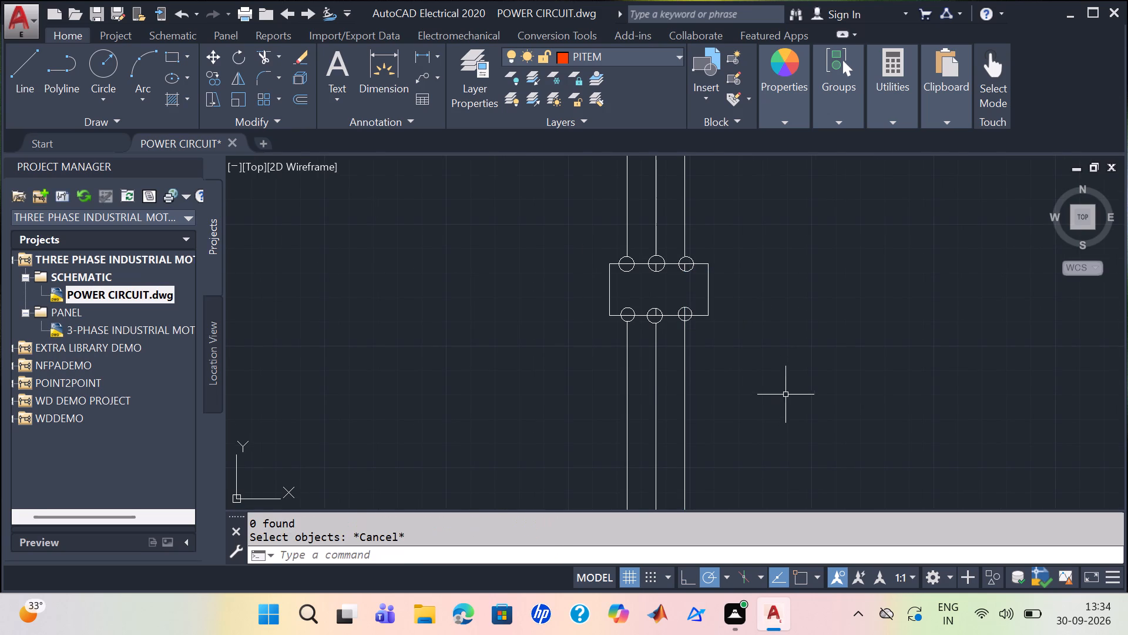
Shorten the right-hand wire below the VFD symbol by stretching its upper end straight down to the wire's midpoint.
scroll(778, 385, "down", 2)
middle_click_drag(796, 377, 546, 279)
scroll(796, 377, "down", 1)
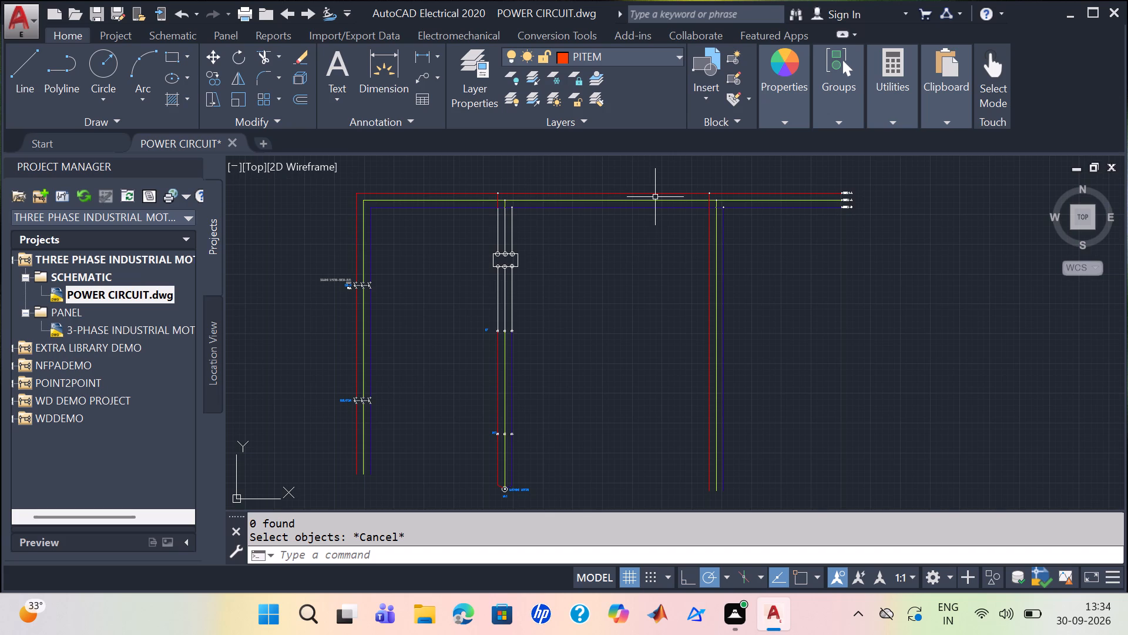
left_click(512, 292)
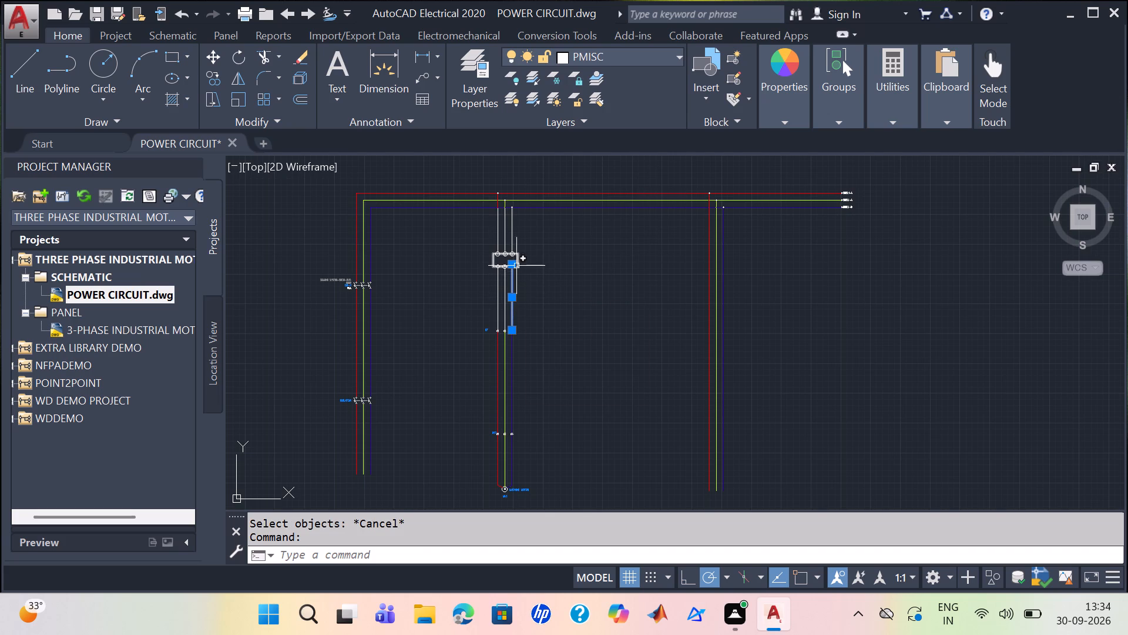
left_click_drag(513, 262, 515, 275)
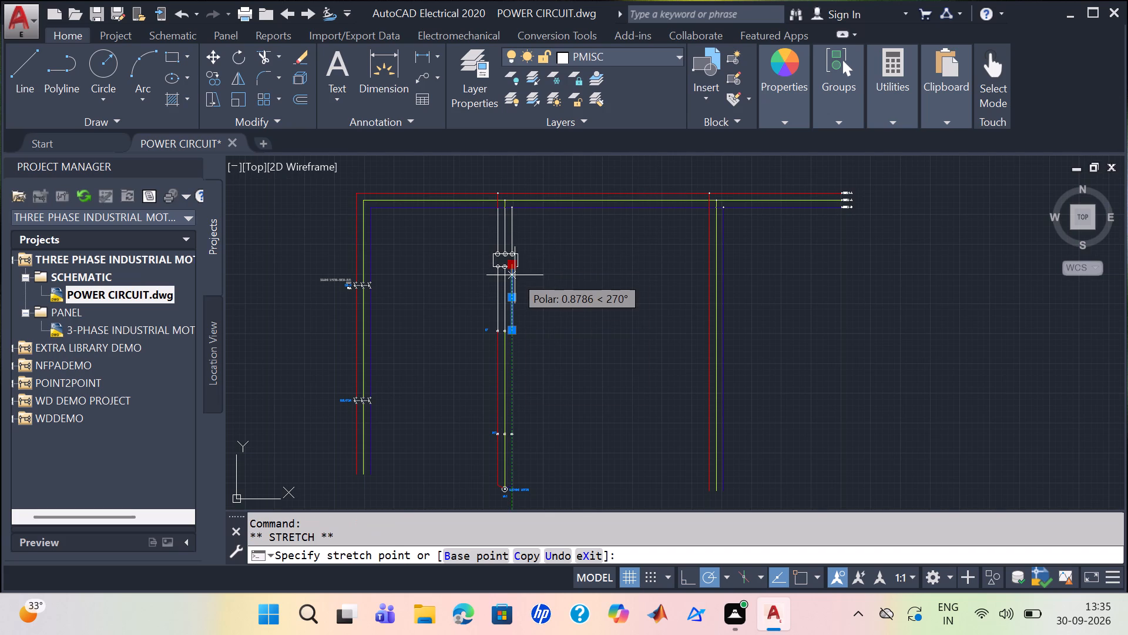
left_click(515, 298)
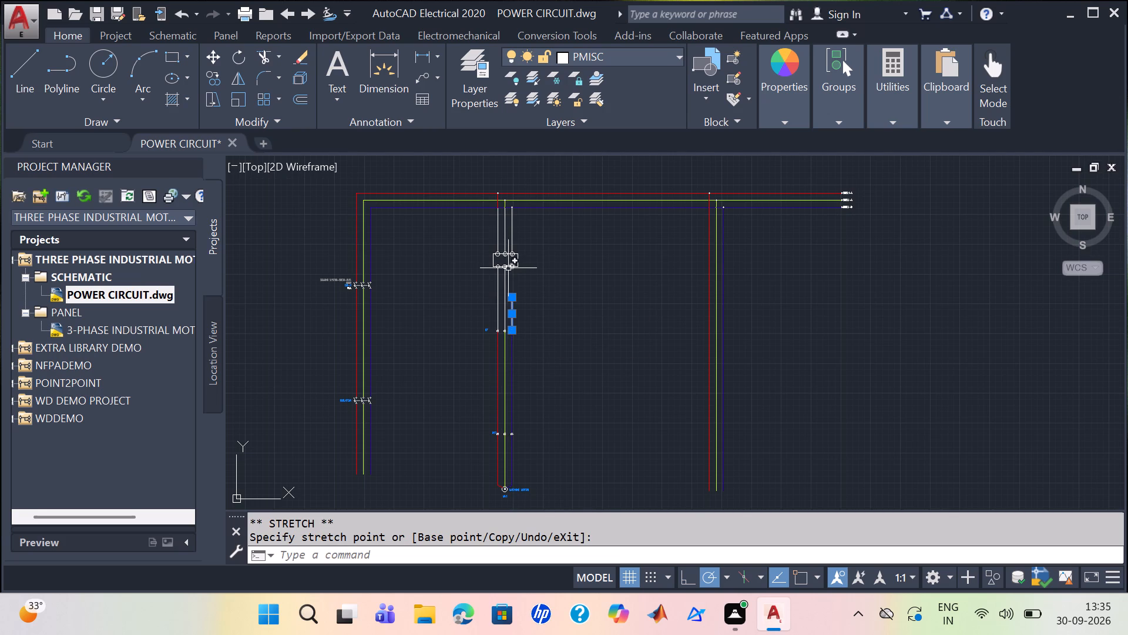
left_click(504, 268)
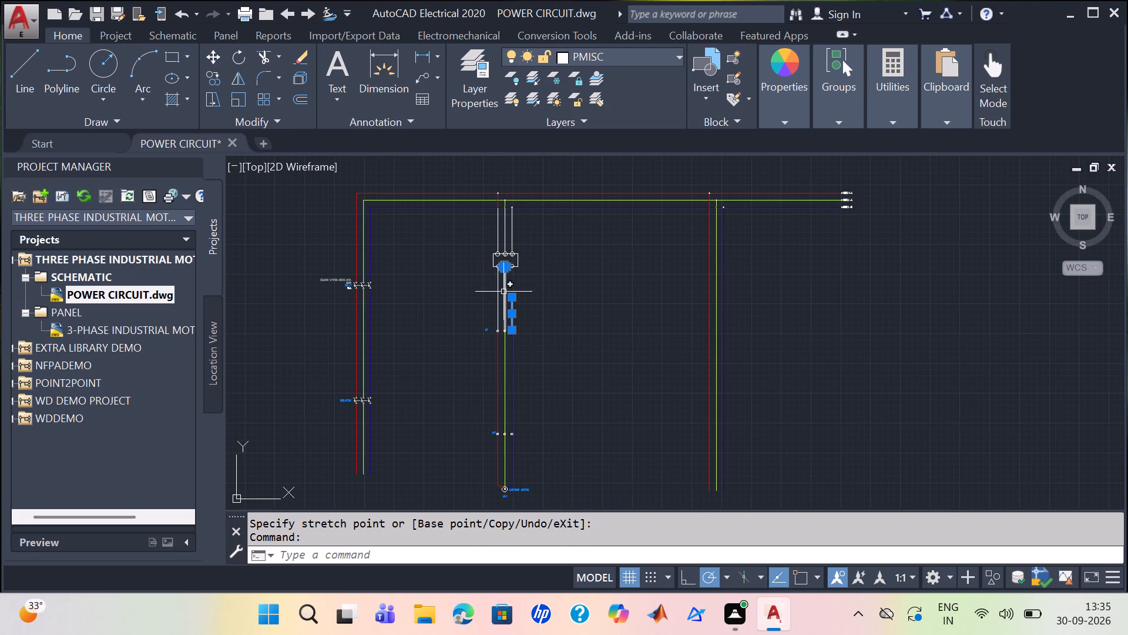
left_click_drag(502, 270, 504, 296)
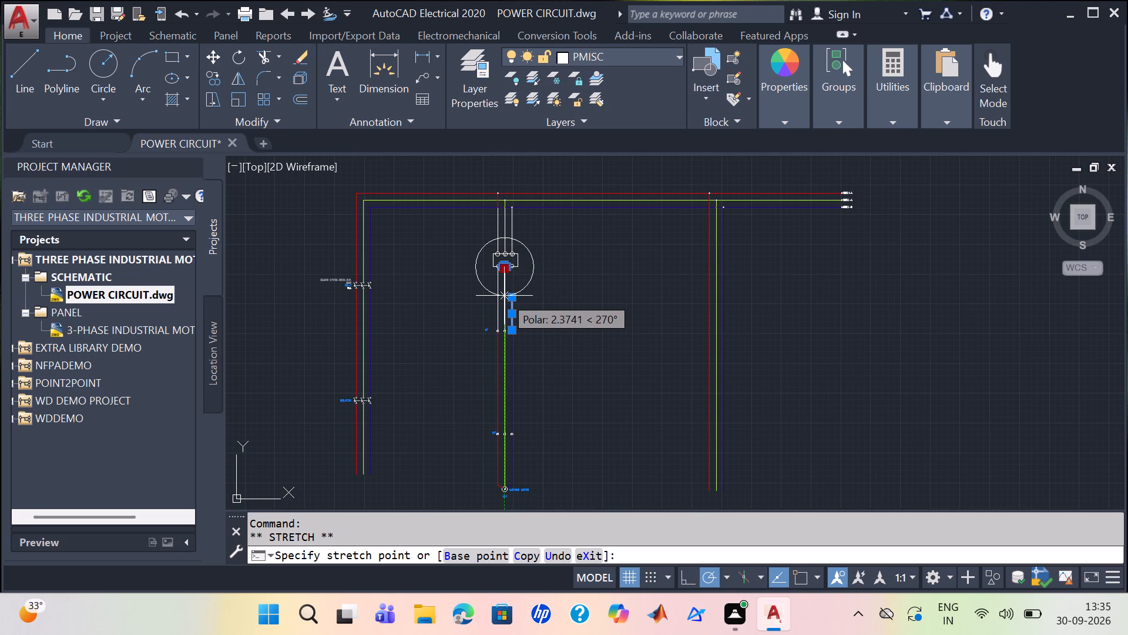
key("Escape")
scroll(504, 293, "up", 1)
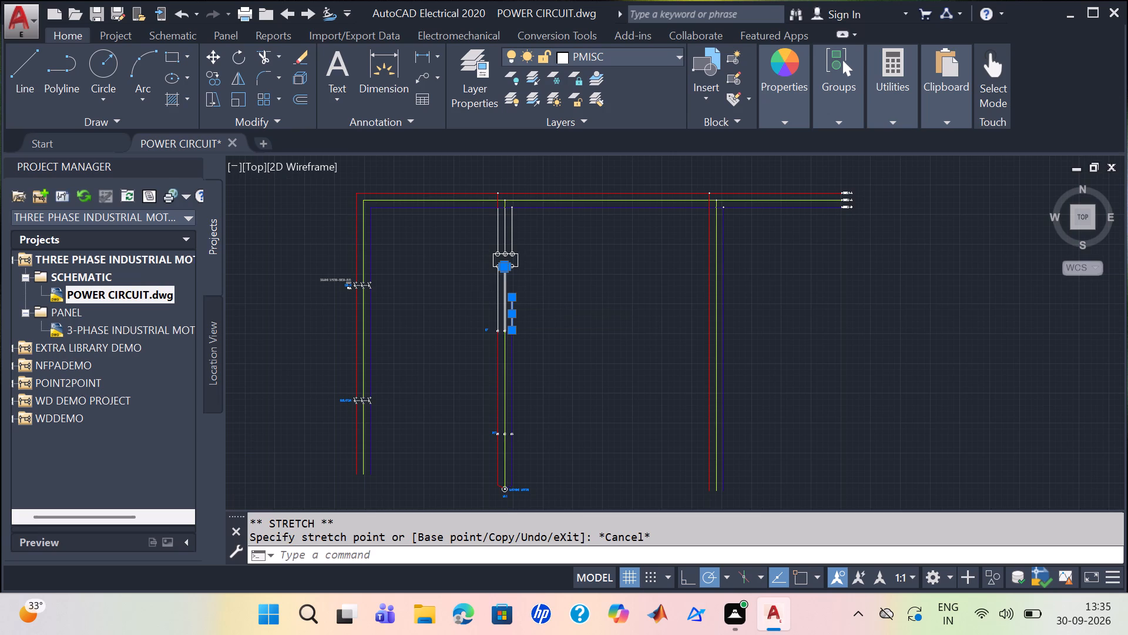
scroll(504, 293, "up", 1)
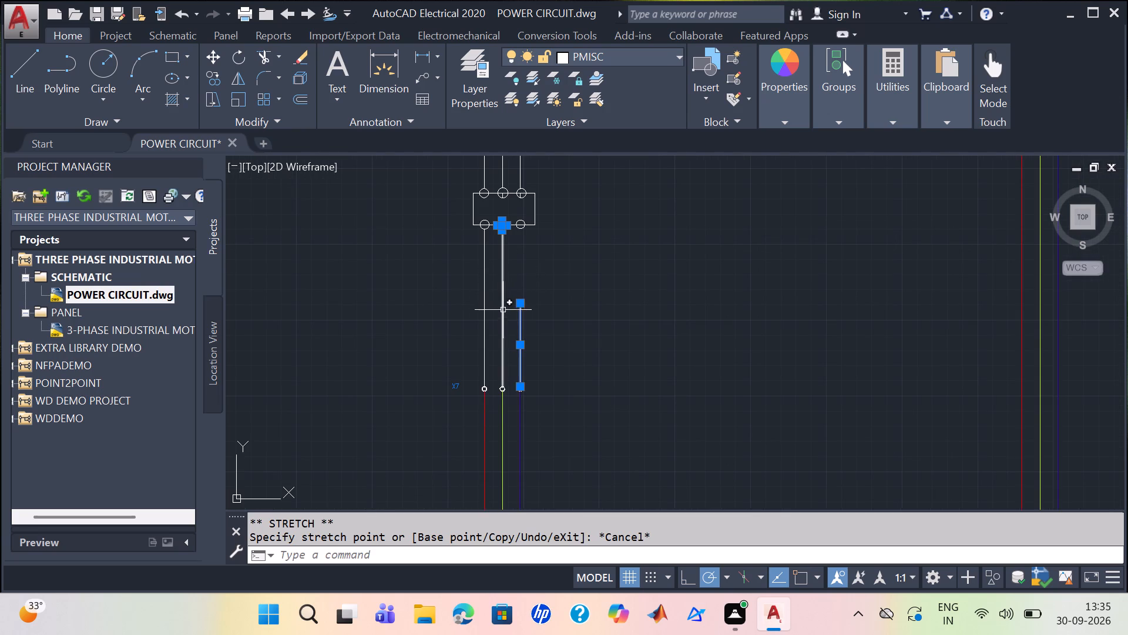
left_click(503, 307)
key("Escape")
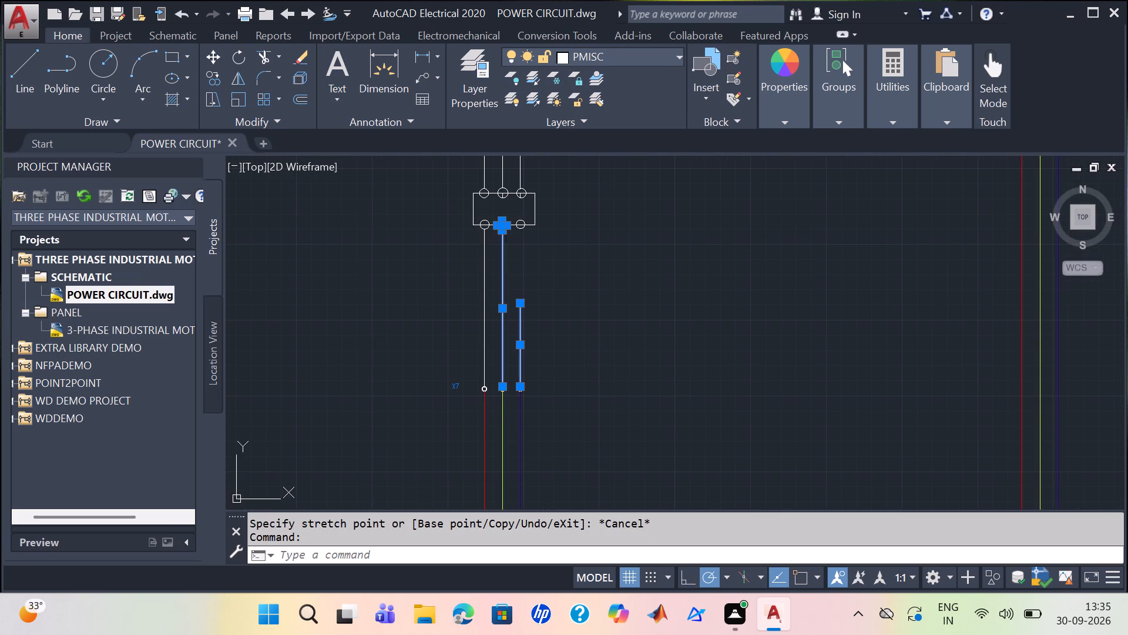
Shorten the middle and left wires below the VFD symbol by stretching their upper ends straight down to each wire's midpoint.
left_click(503, 296)
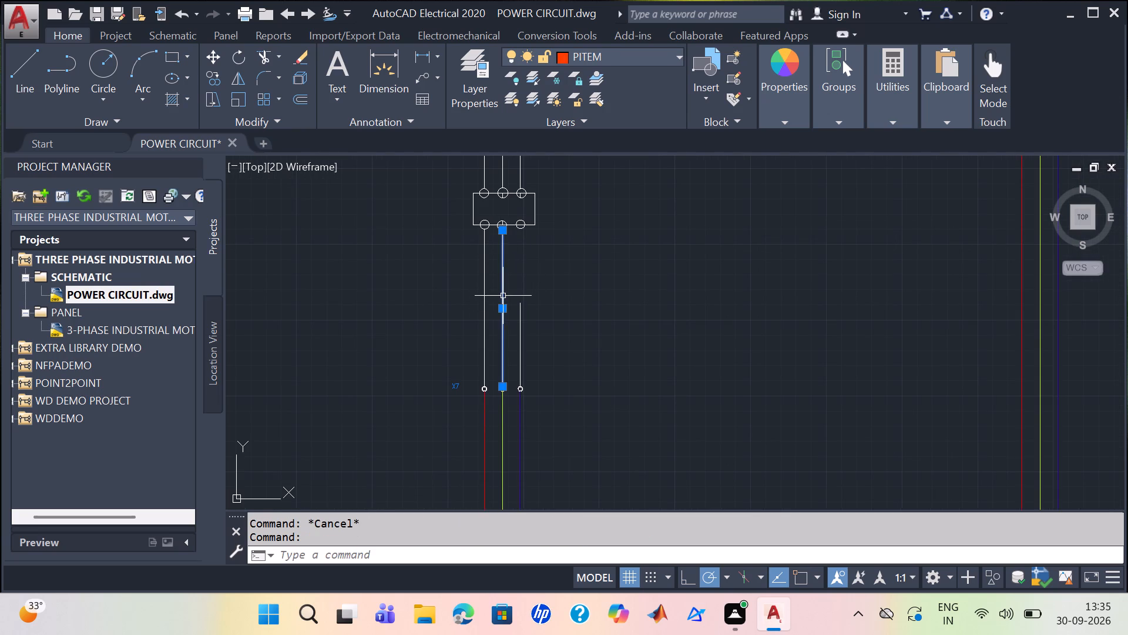
left_click_drag(503, 230, 514, 302)
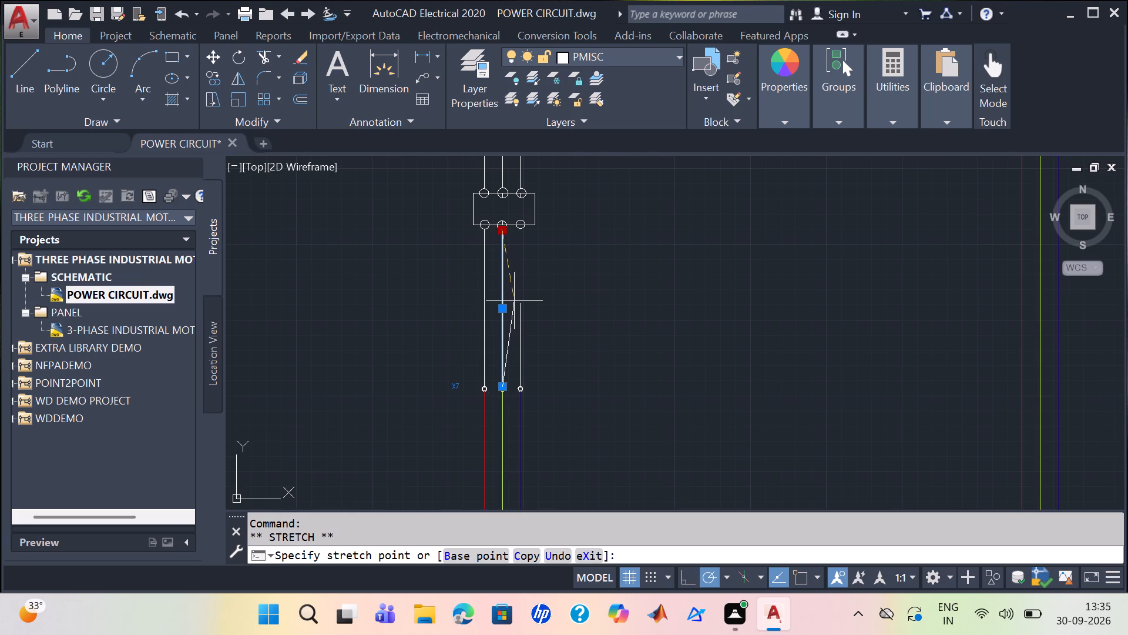
left_click_drag(514, 302, 508, 308)
left_click(508, 308)
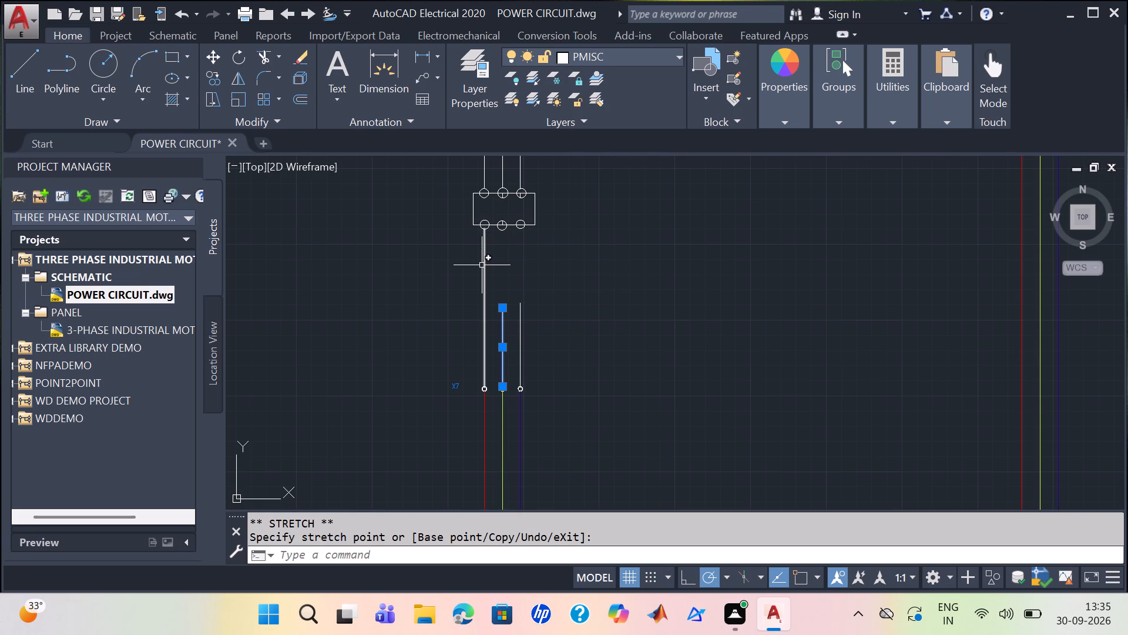
left_click(484, 286)
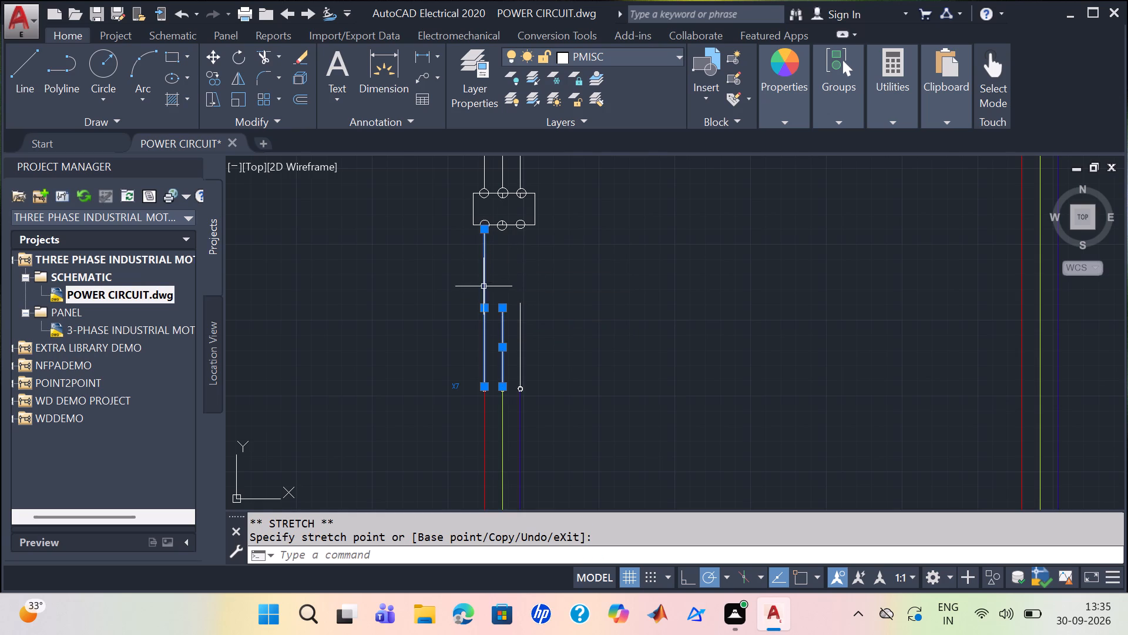
left_click_drag(486, 233, 488, 305)
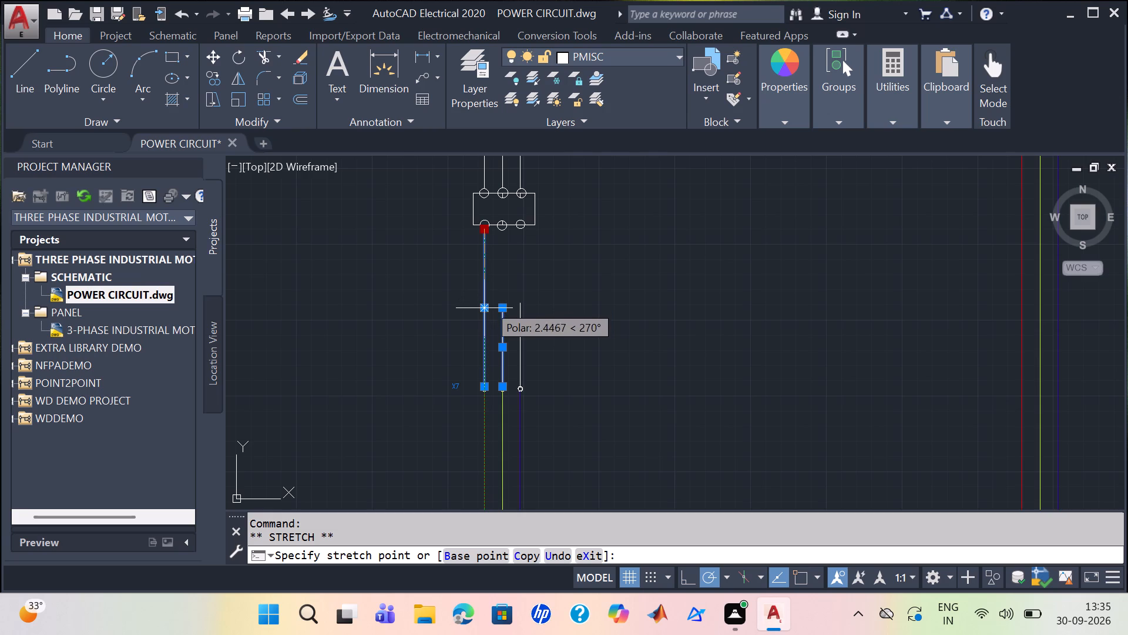
left_click_drag(488, 305, 488, 311)
left_click(488, 311)
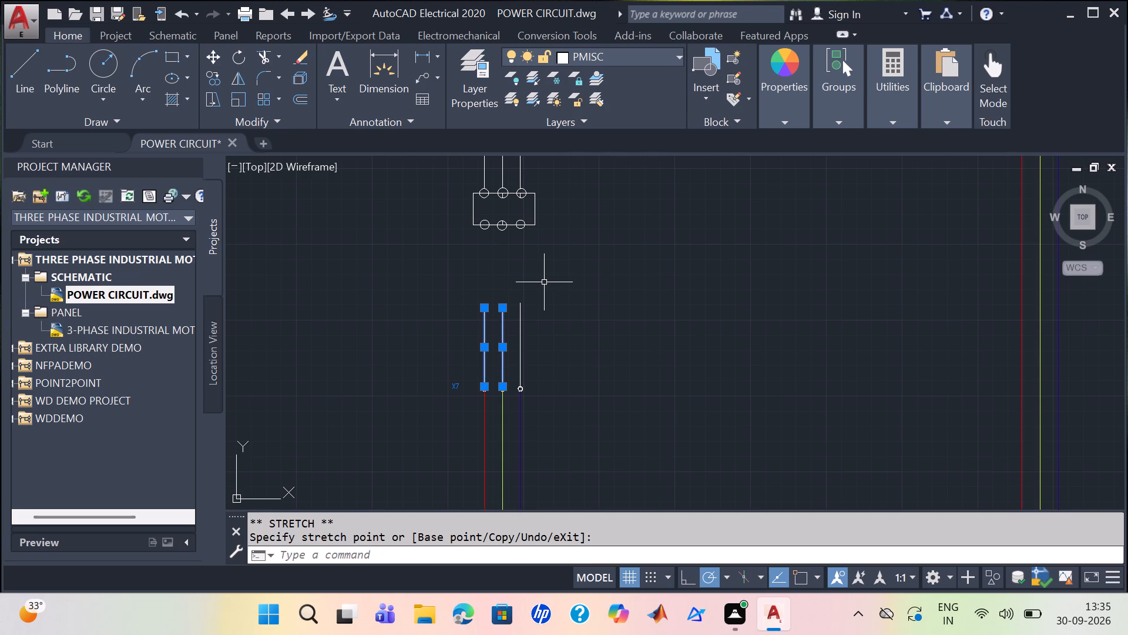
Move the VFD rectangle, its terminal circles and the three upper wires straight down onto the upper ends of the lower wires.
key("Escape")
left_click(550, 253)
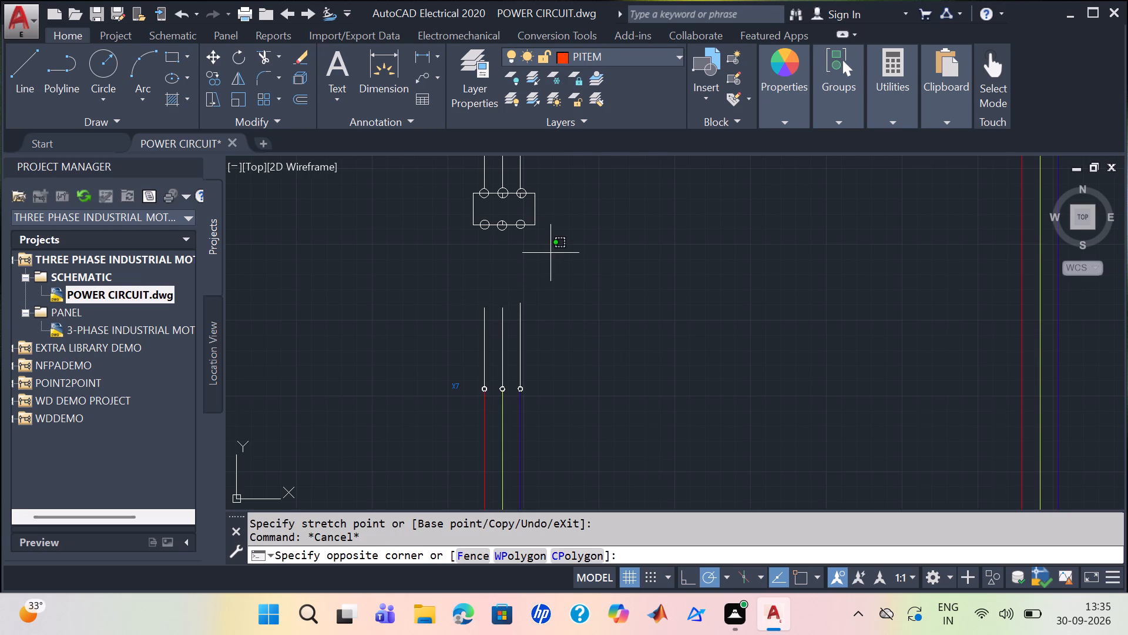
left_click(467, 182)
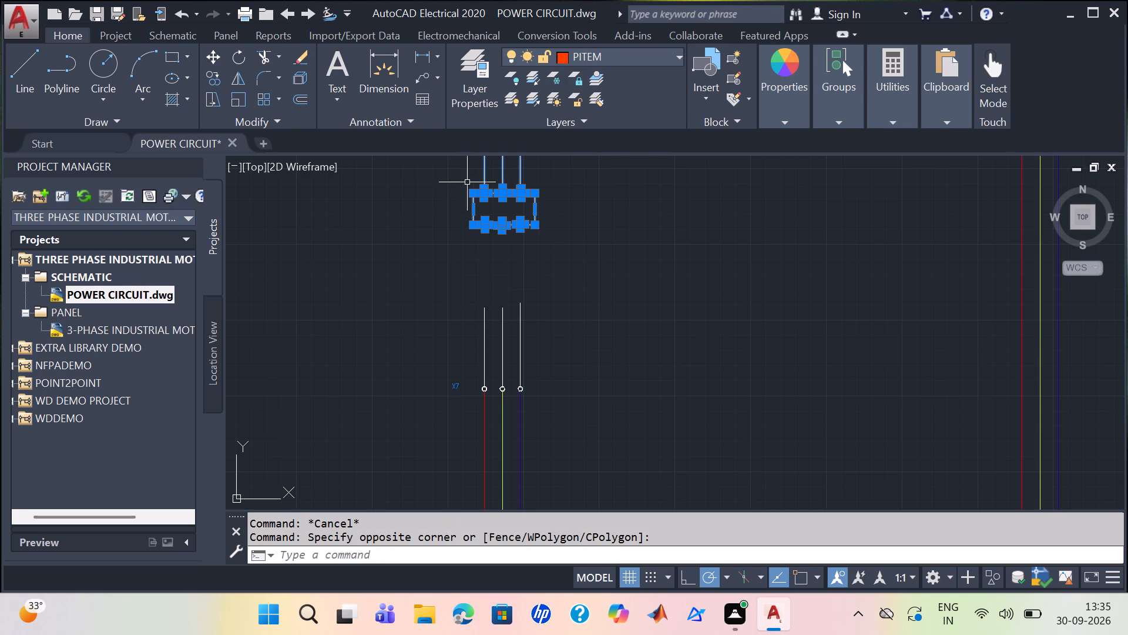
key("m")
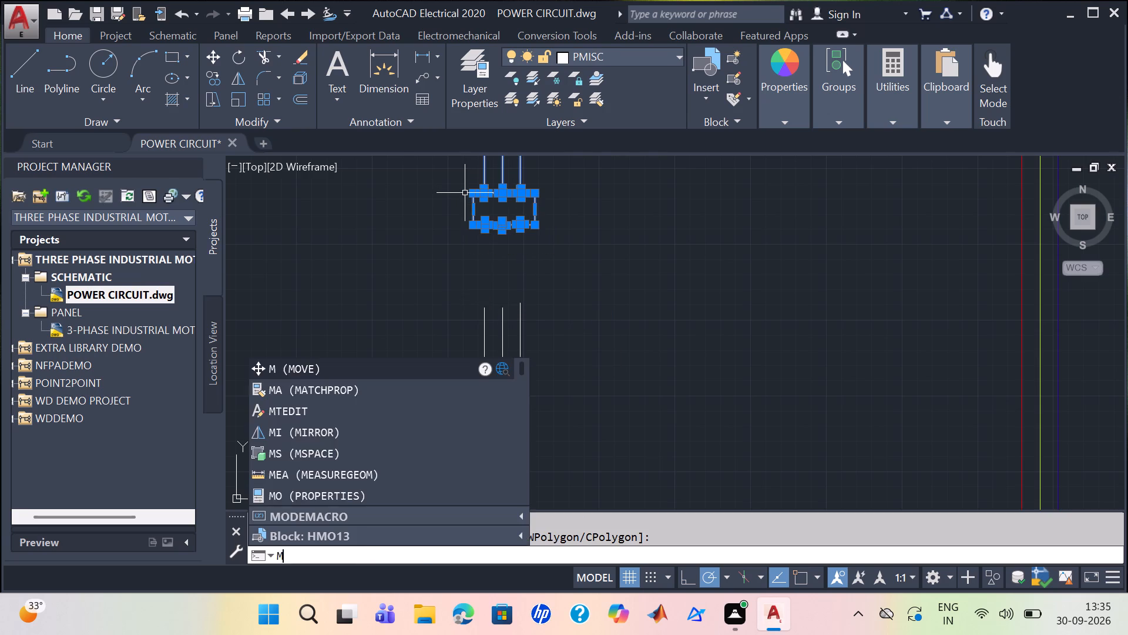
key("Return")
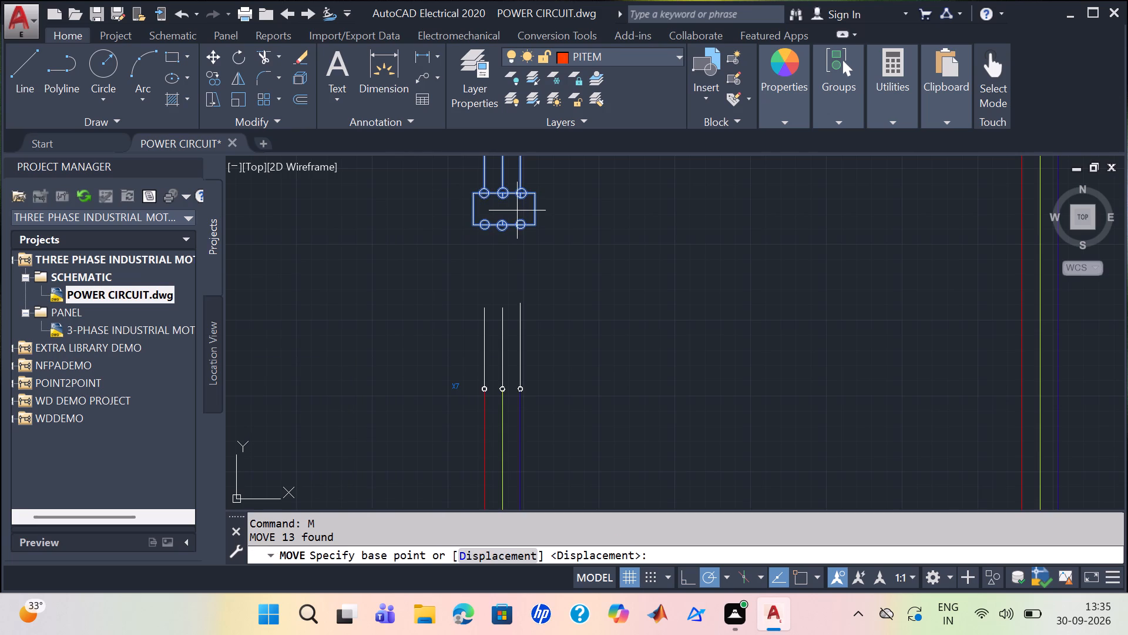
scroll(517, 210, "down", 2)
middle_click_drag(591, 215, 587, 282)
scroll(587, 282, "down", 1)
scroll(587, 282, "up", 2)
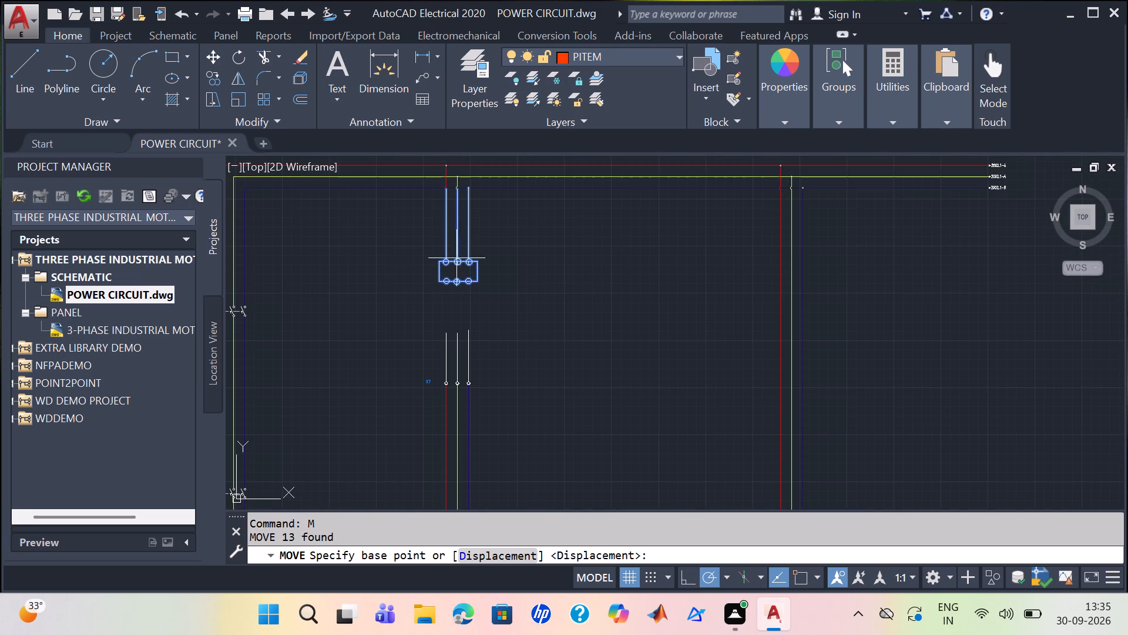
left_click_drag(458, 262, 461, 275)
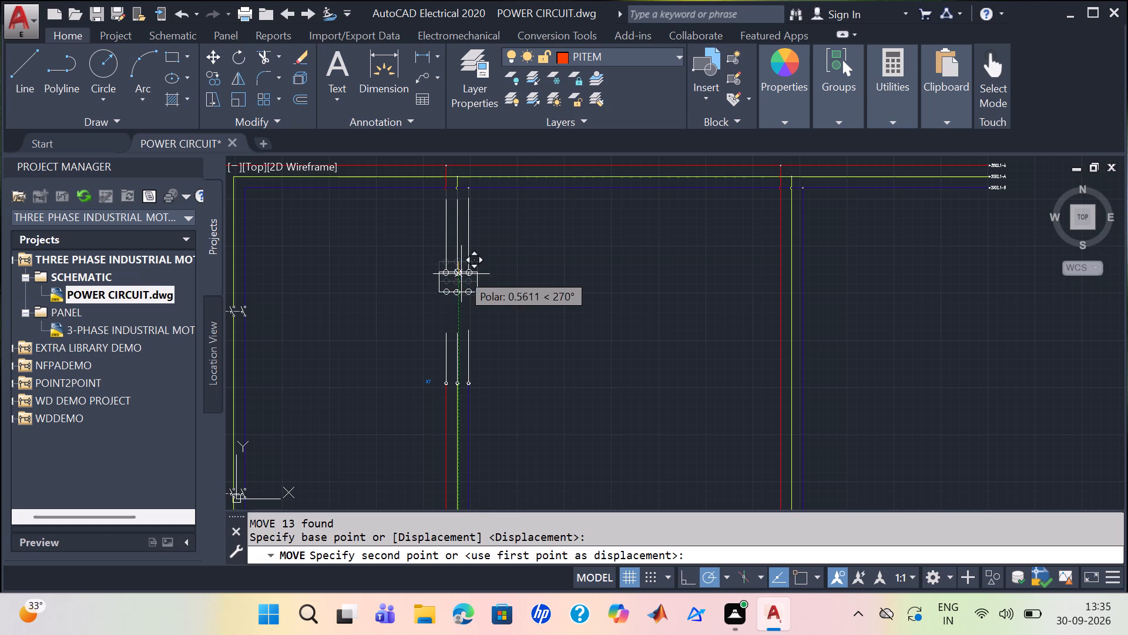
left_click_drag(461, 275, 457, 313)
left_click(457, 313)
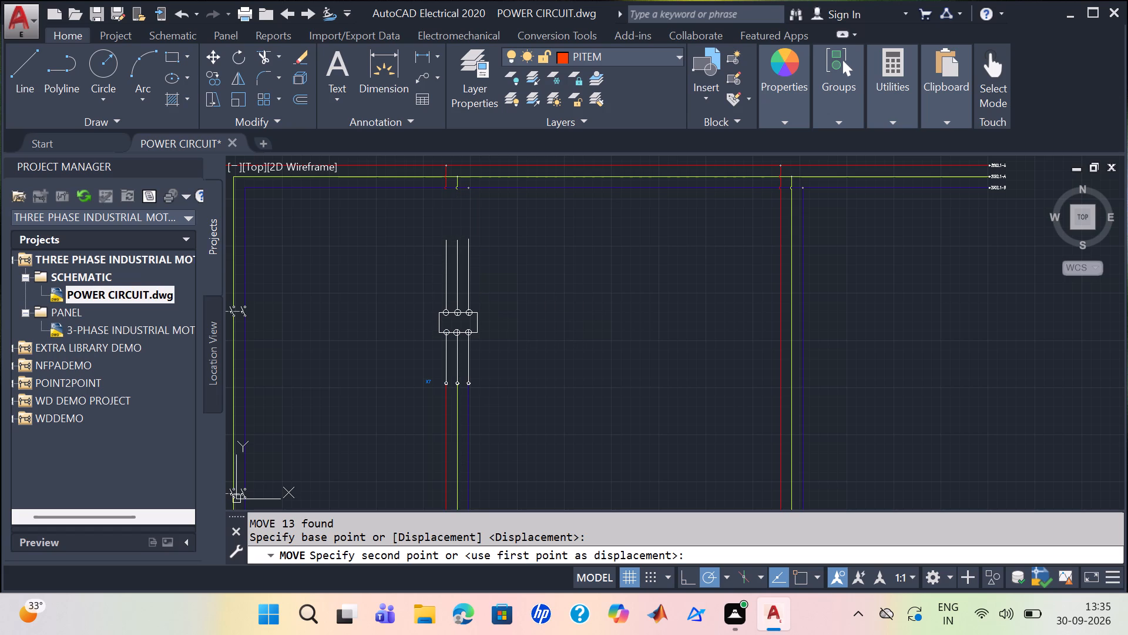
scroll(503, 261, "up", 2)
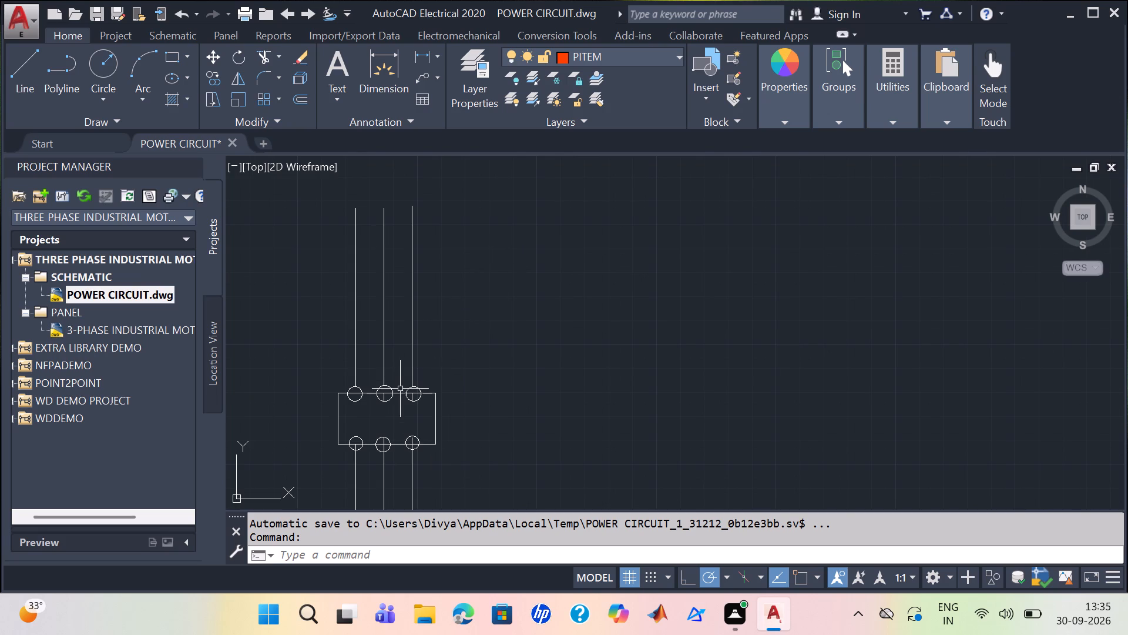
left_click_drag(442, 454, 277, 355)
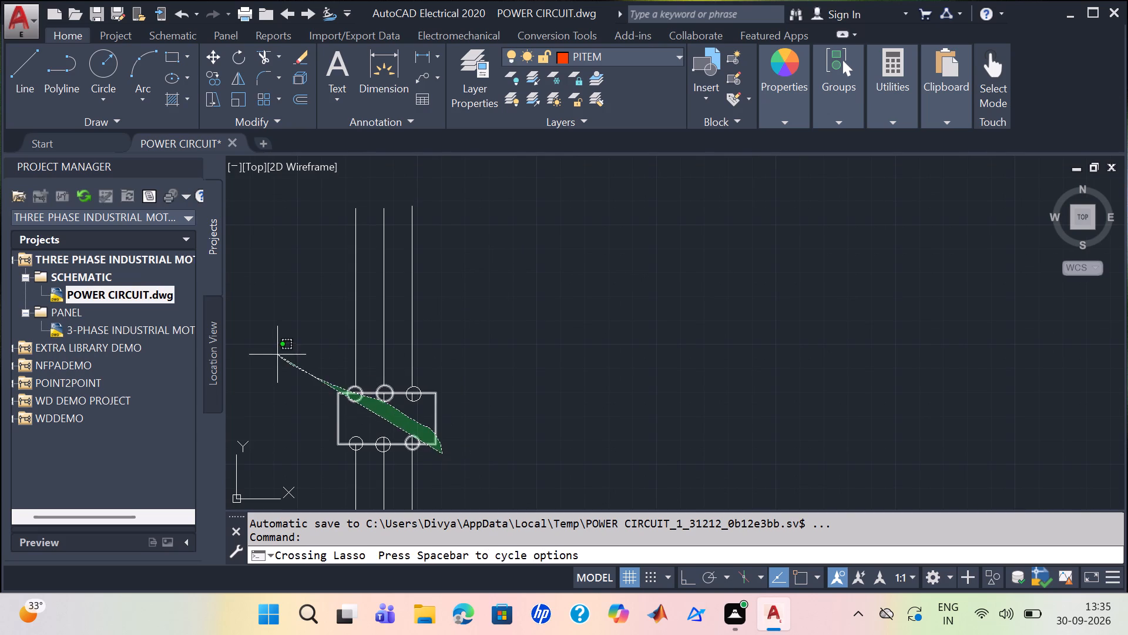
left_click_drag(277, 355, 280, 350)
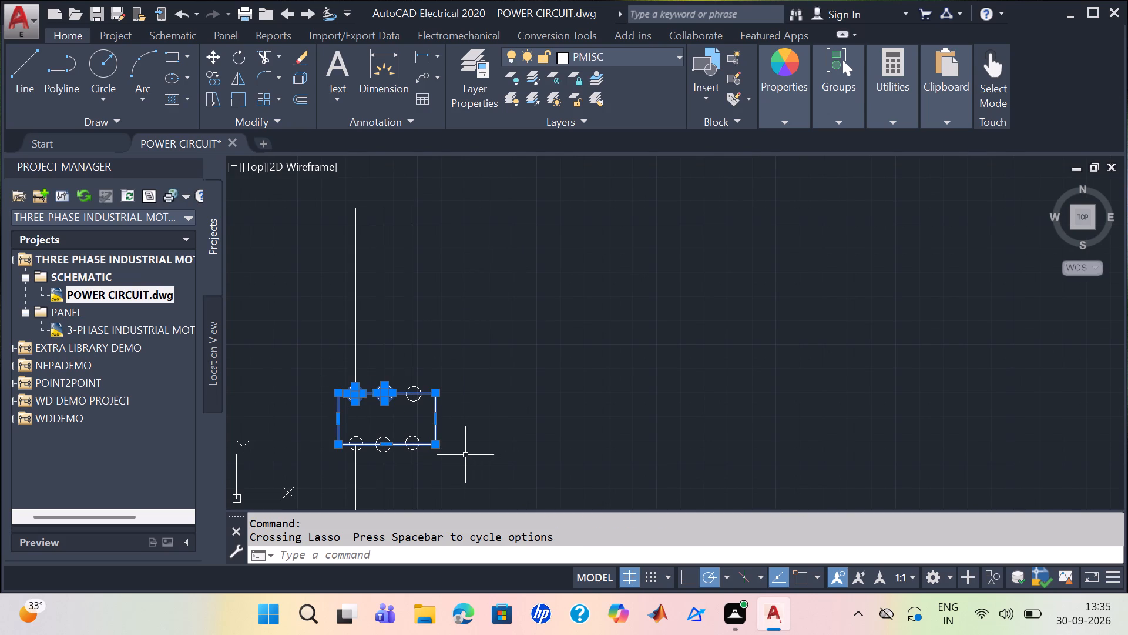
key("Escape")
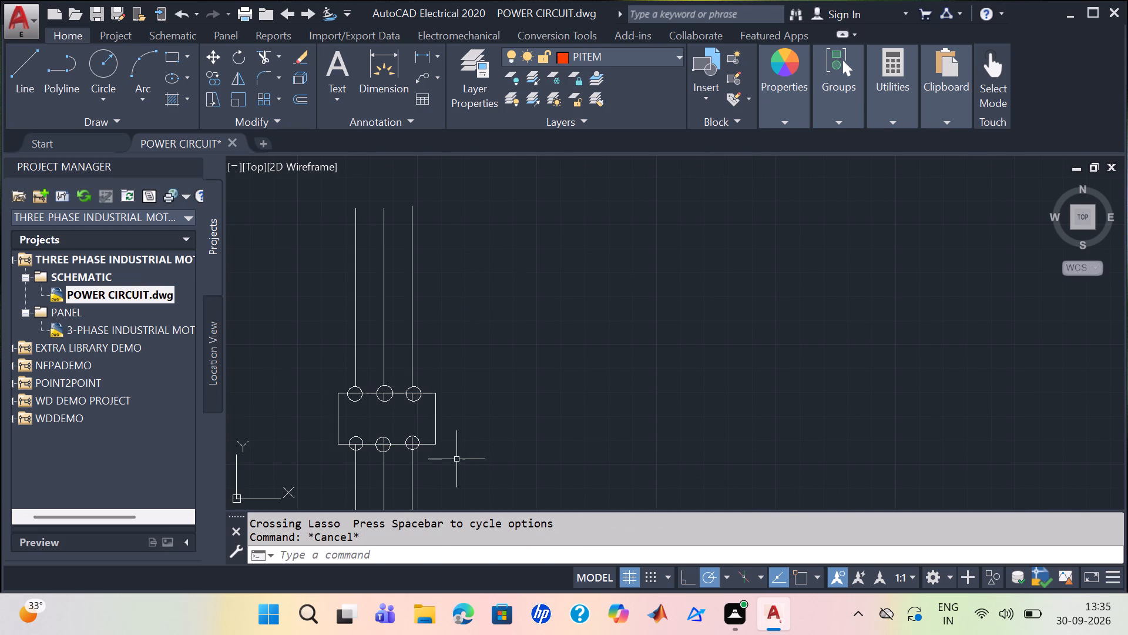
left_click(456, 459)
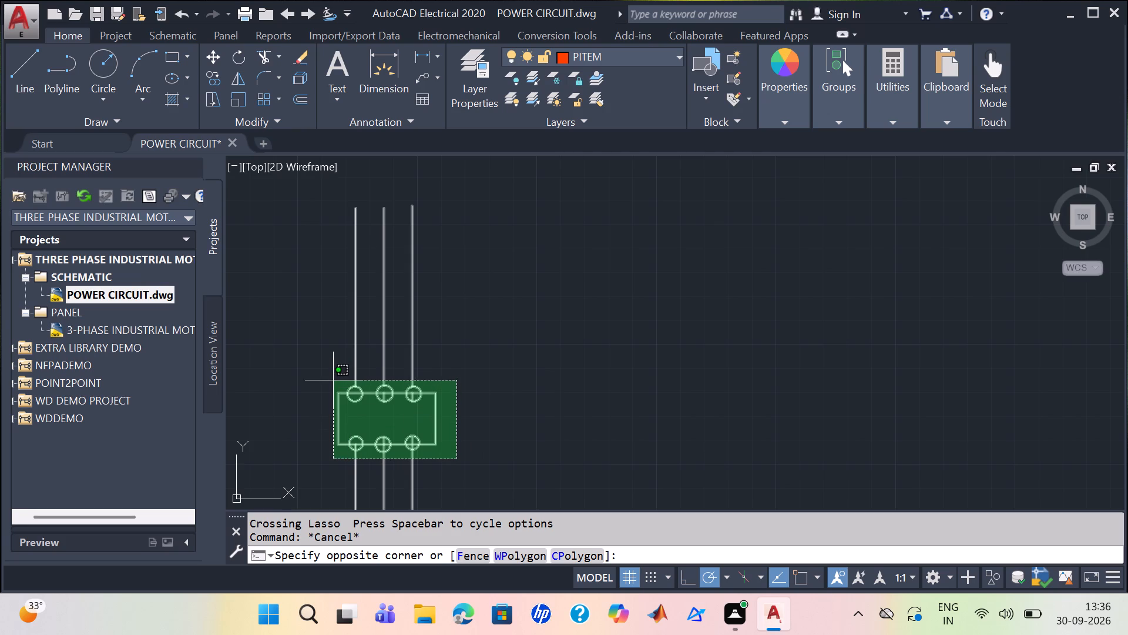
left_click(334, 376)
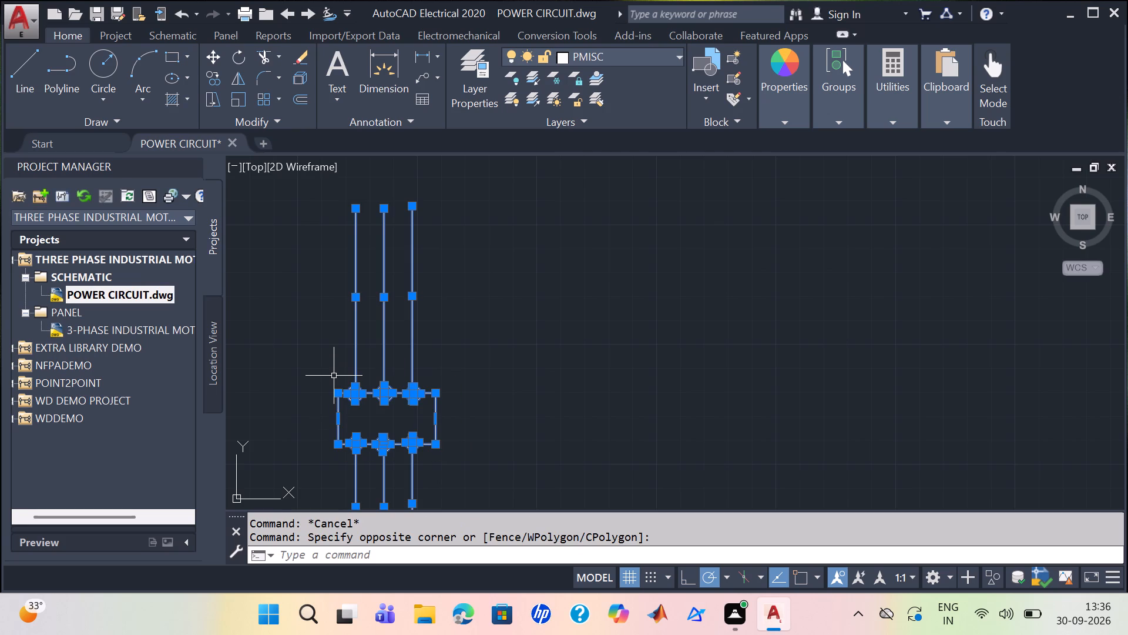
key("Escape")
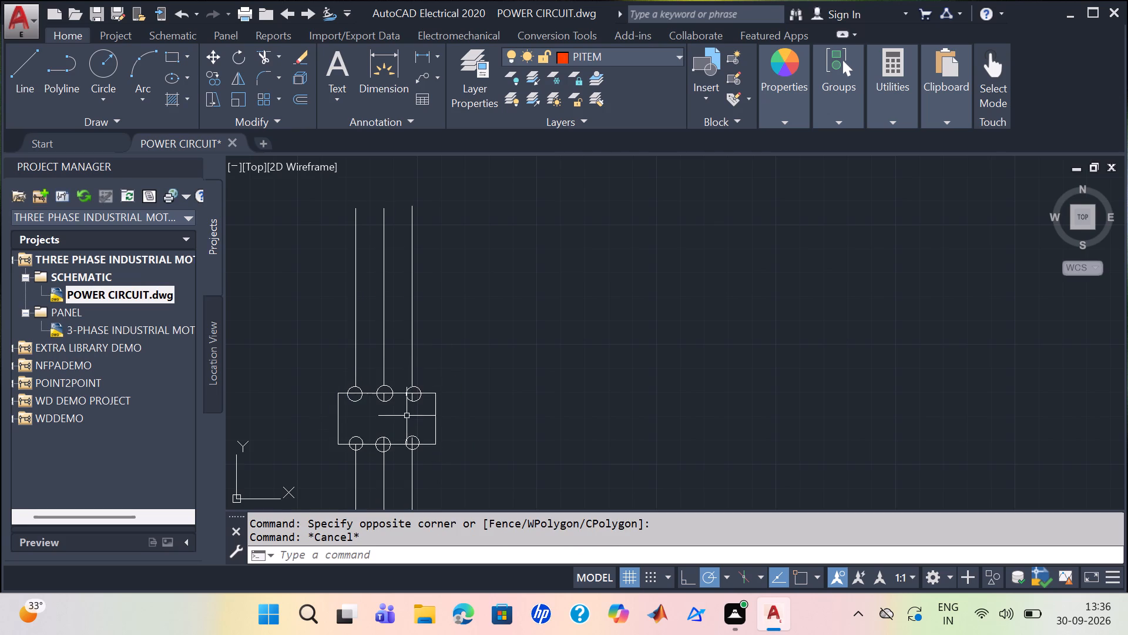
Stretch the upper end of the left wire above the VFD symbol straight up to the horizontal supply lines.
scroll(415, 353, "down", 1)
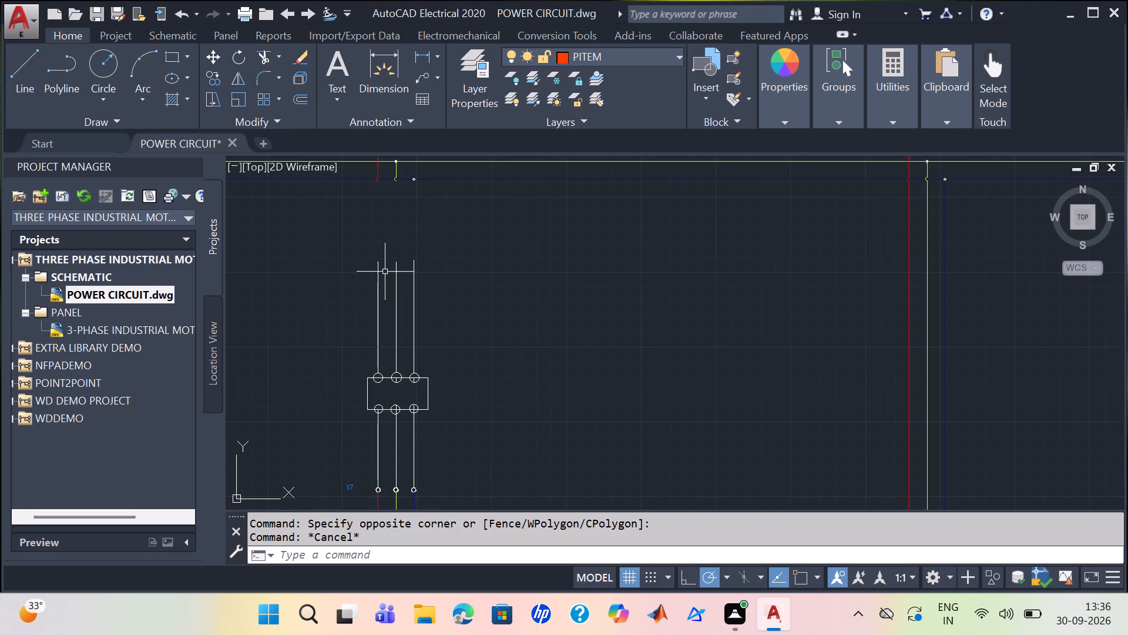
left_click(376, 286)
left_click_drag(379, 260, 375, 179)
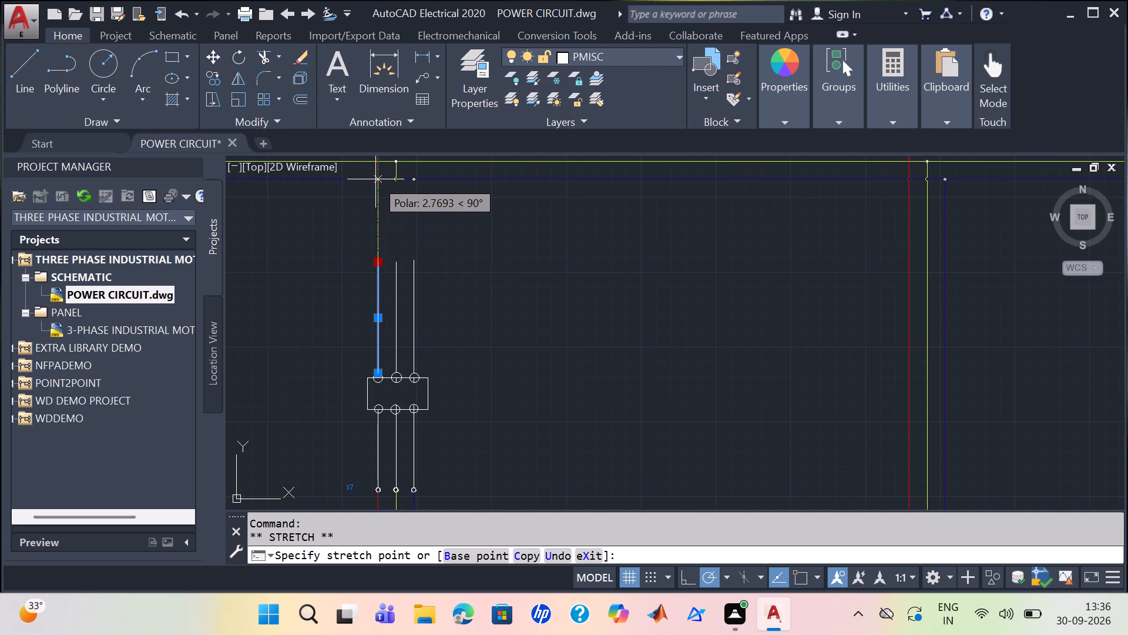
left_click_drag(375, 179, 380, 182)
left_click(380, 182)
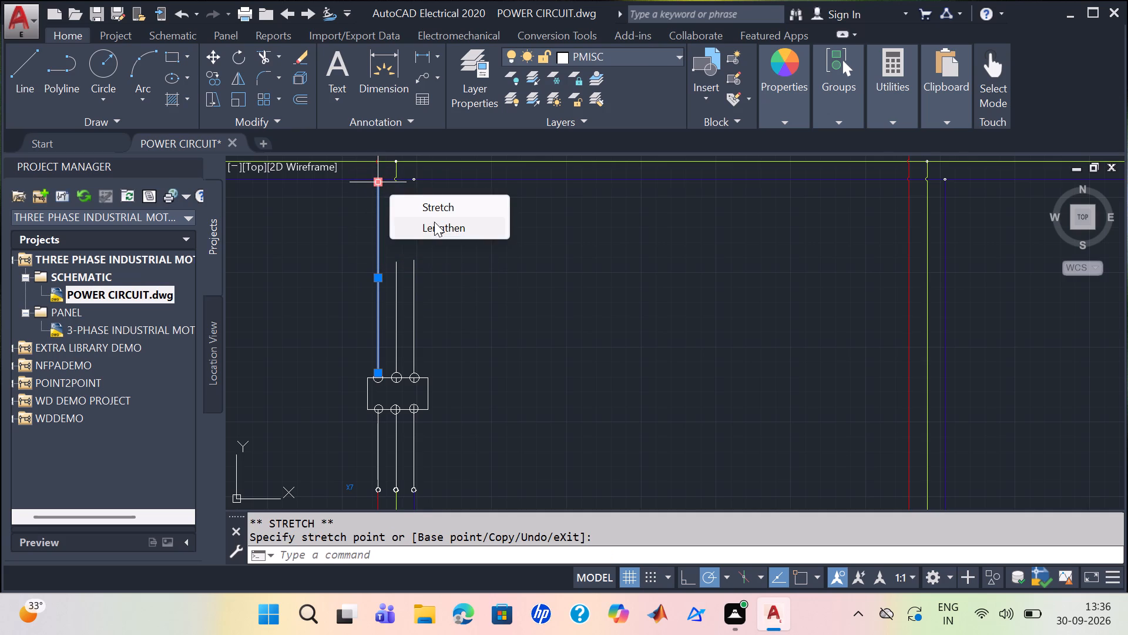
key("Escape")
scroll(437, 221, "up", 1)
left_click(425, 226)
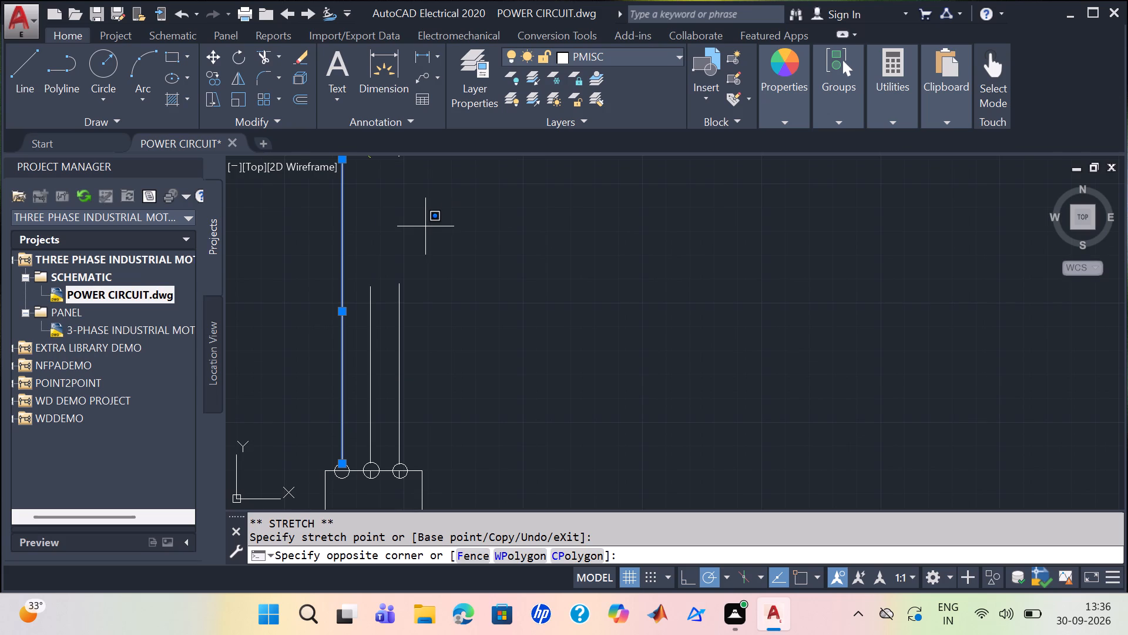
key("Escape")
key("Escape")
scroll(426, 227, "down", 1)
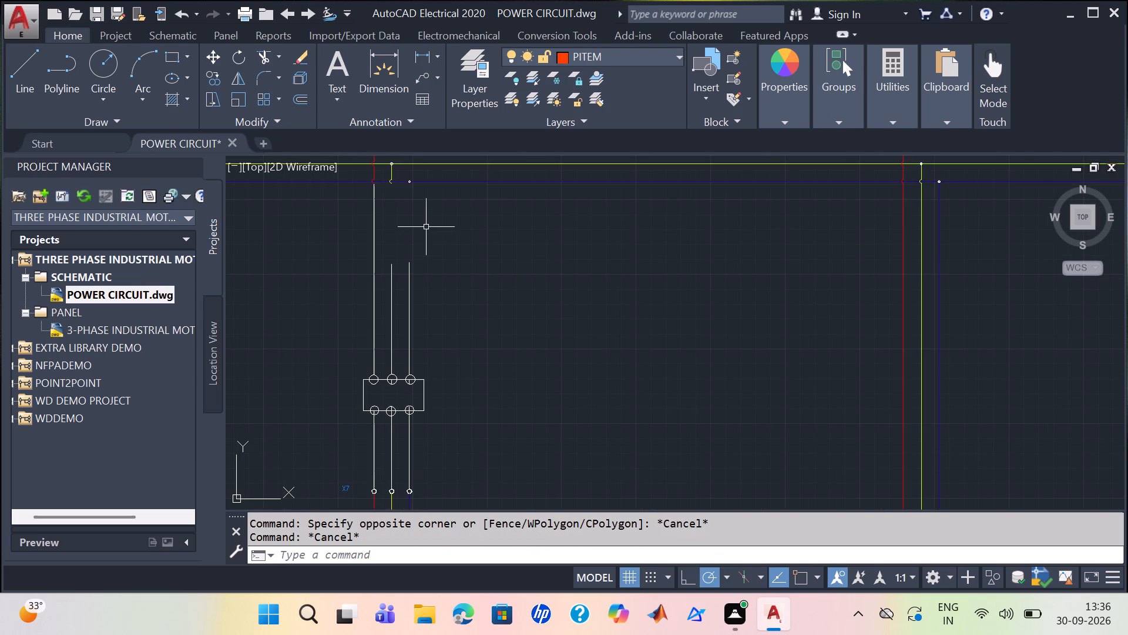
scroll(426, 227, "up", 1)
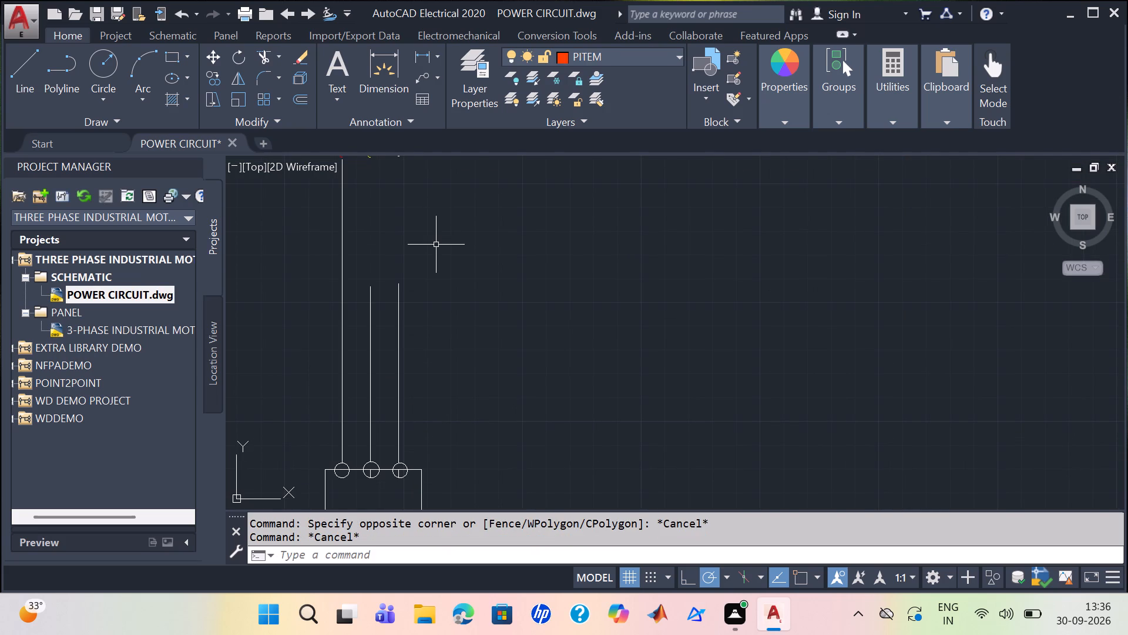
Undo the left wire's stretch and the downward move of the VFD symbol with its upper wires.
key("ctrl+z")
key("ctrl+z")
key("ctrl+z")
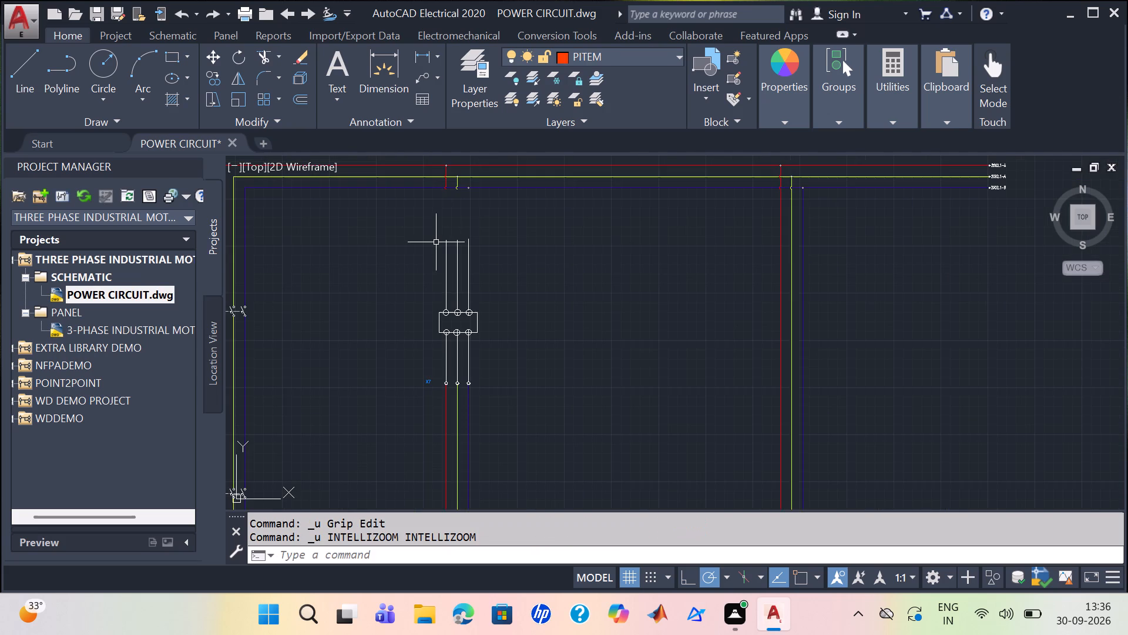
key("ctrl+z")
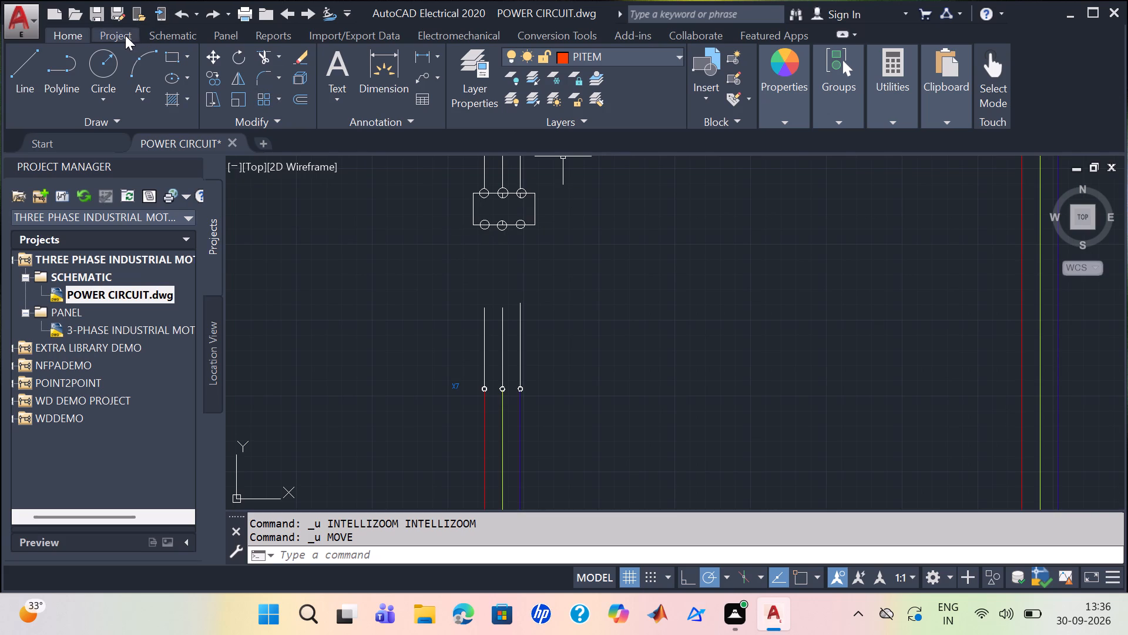
Insert a vertical wire from the VFD's lower-left terminal circle down to the upper end of the left wire below.
left_click(164, 36)
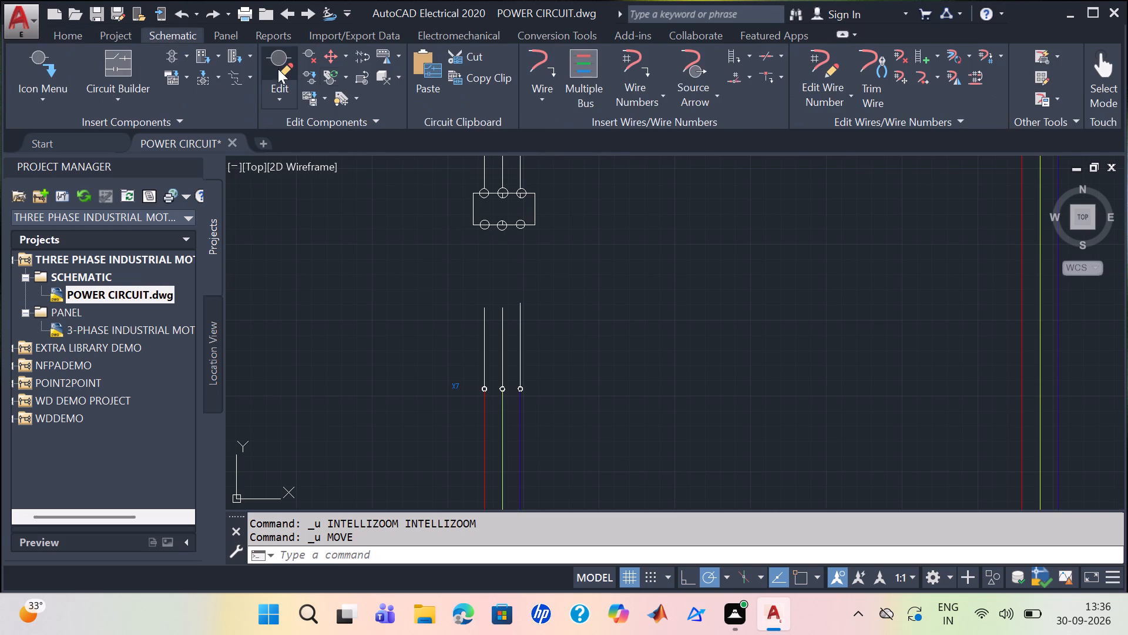
left_click(543, 61)
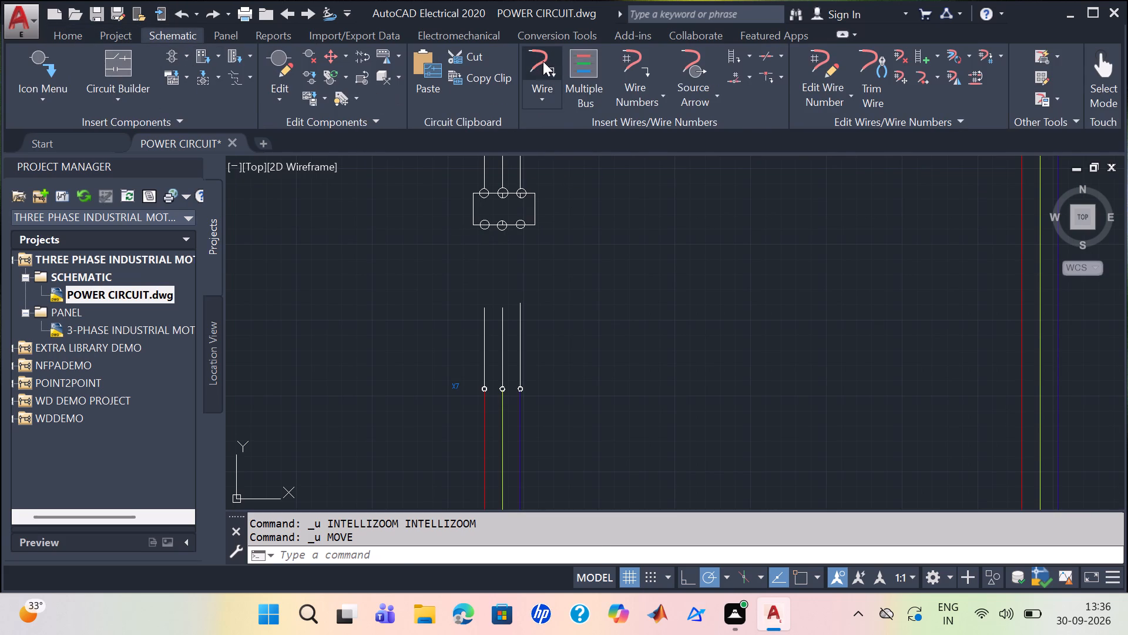
scroll(481, 222, "up", 2)
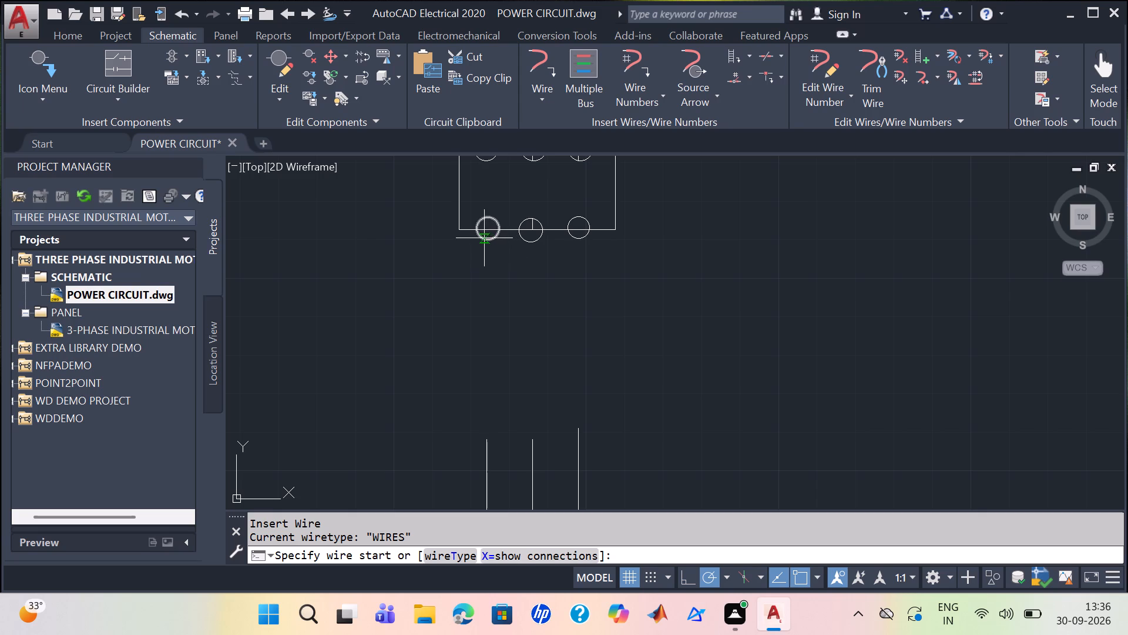
left_click(487, 240)
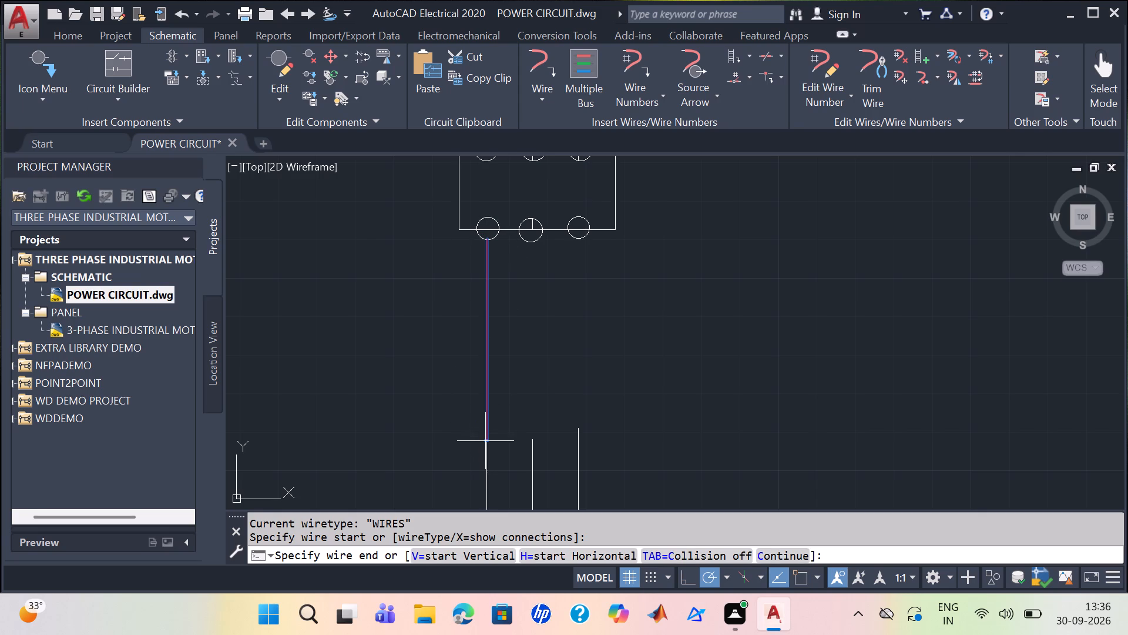
left_click(485, 441)
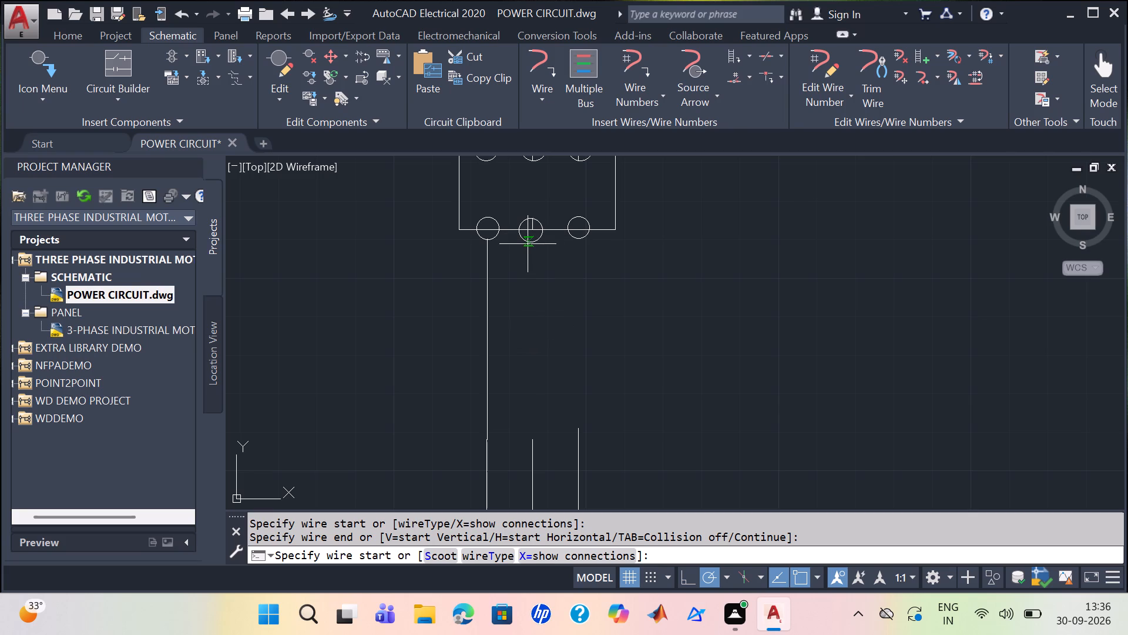
Insert a vertical wire from the VFD's lower-middle terminal circle down to the upper end of the middle wire below.
left_click(530, 246)
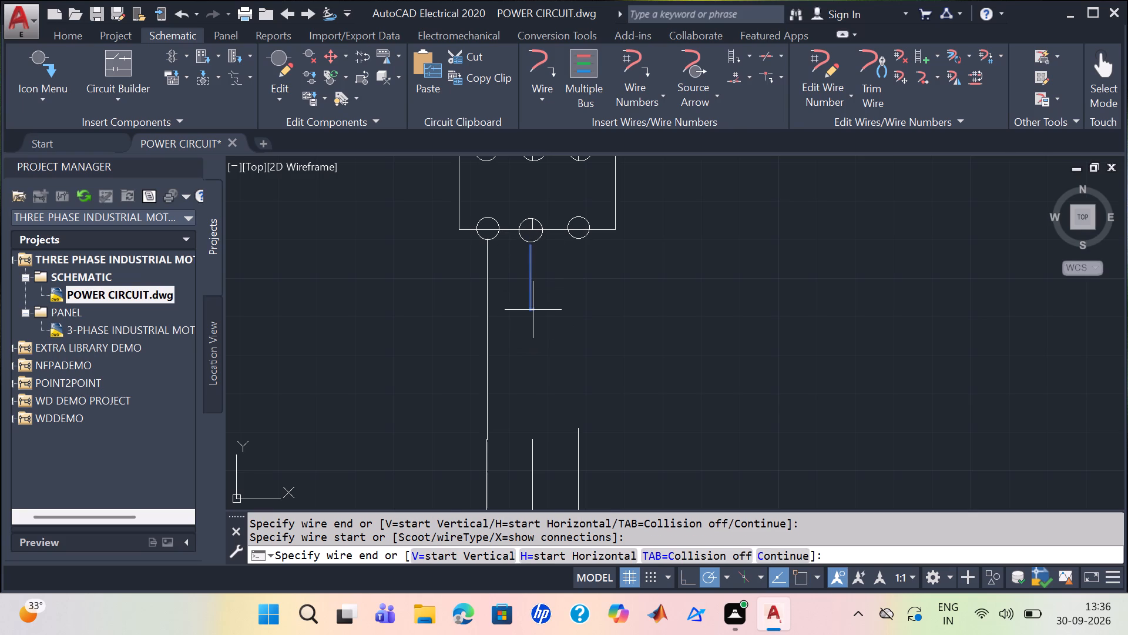
key("Escape")
left_click(542, 62)
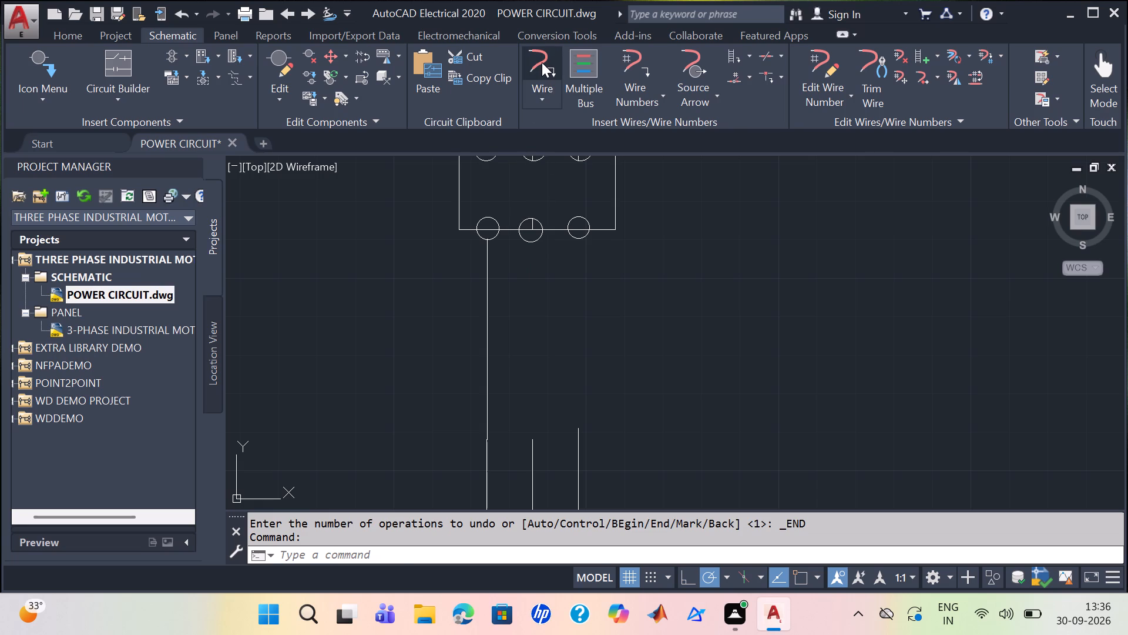
left_click(531, 245)
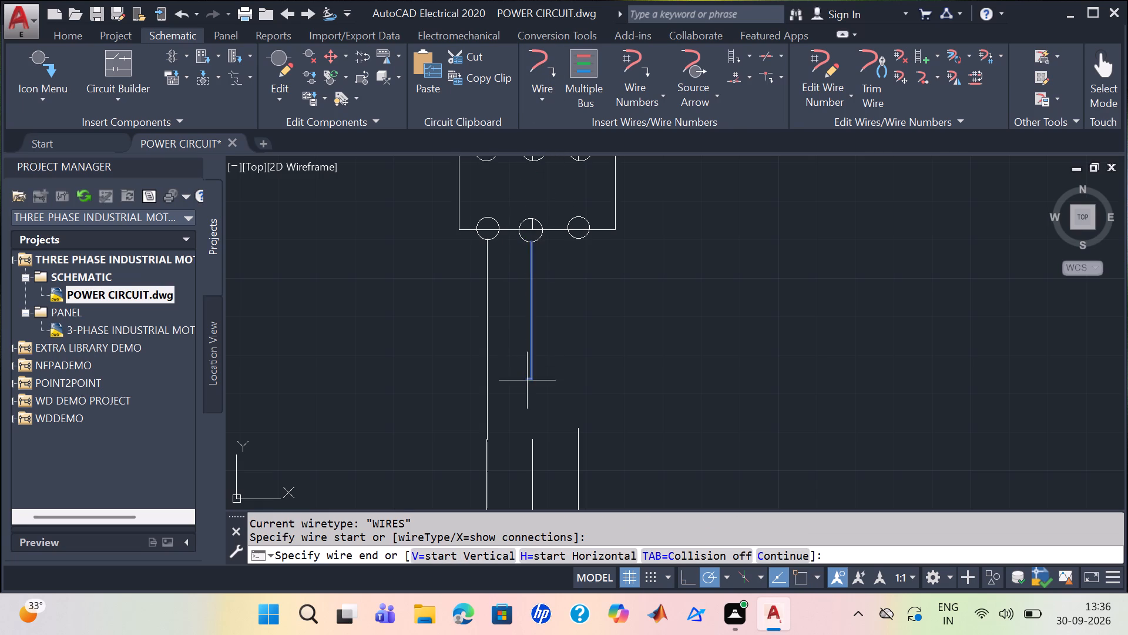
left_click(532, 442)
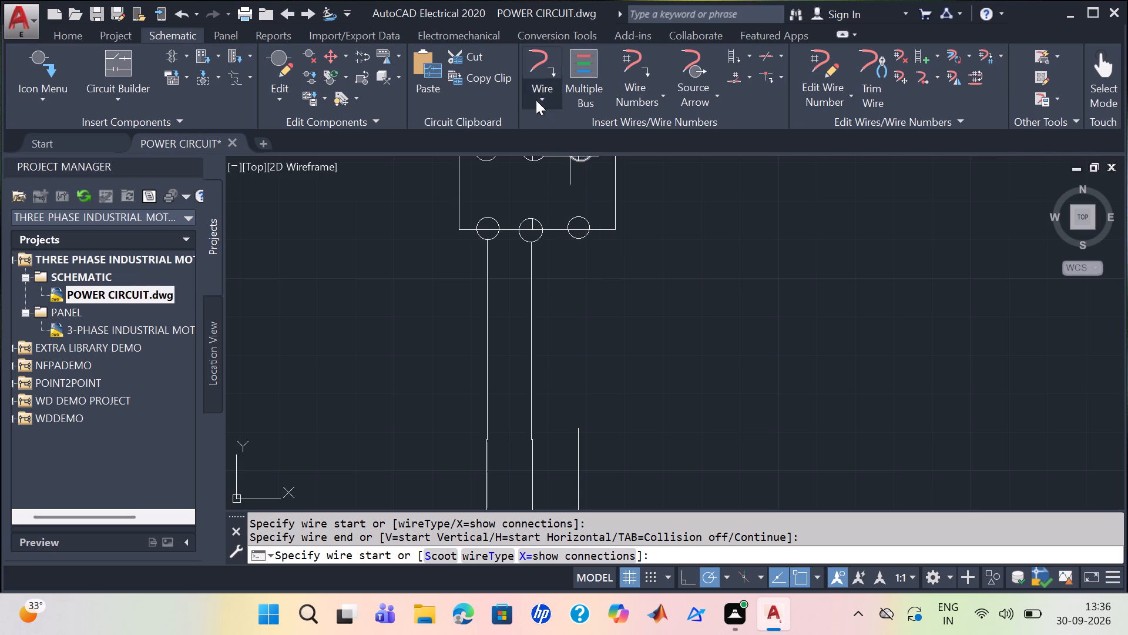
Insert a vertical wire from the VFD's lower-right terminal circle down to the upper end of the right wire below.
left_click(533, 67)
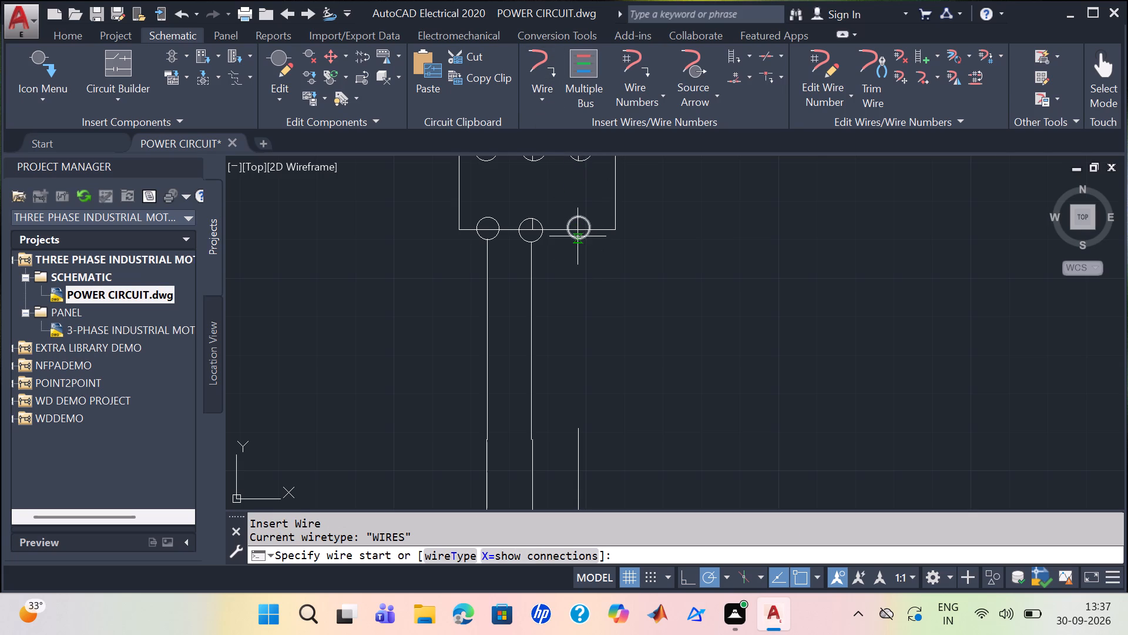
left_click(578, 236)
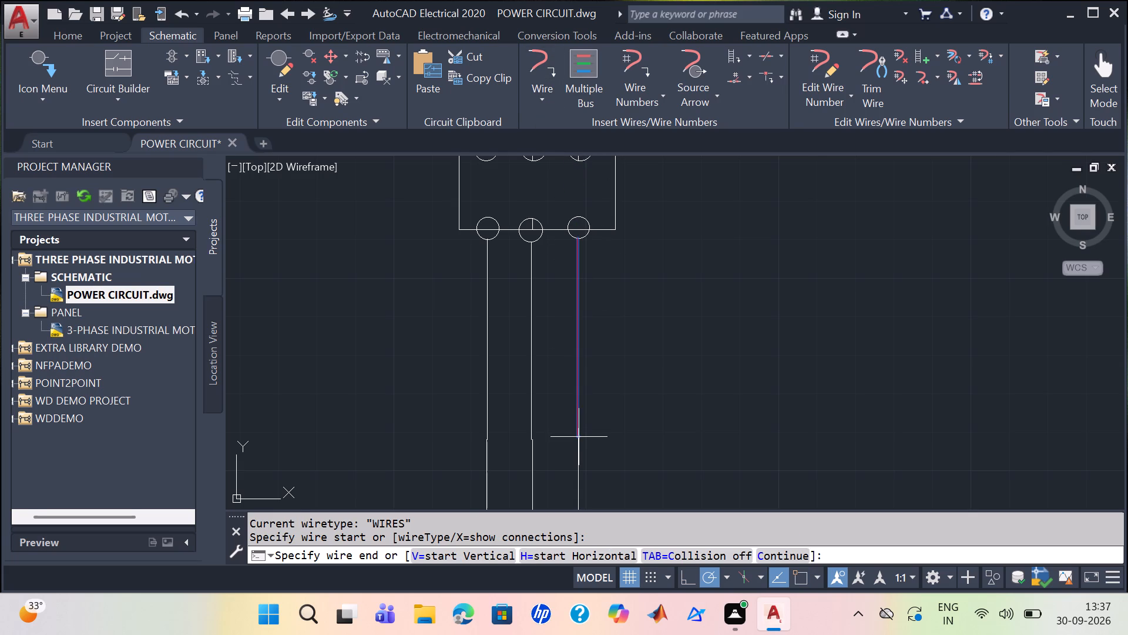
left_click(578, 431)
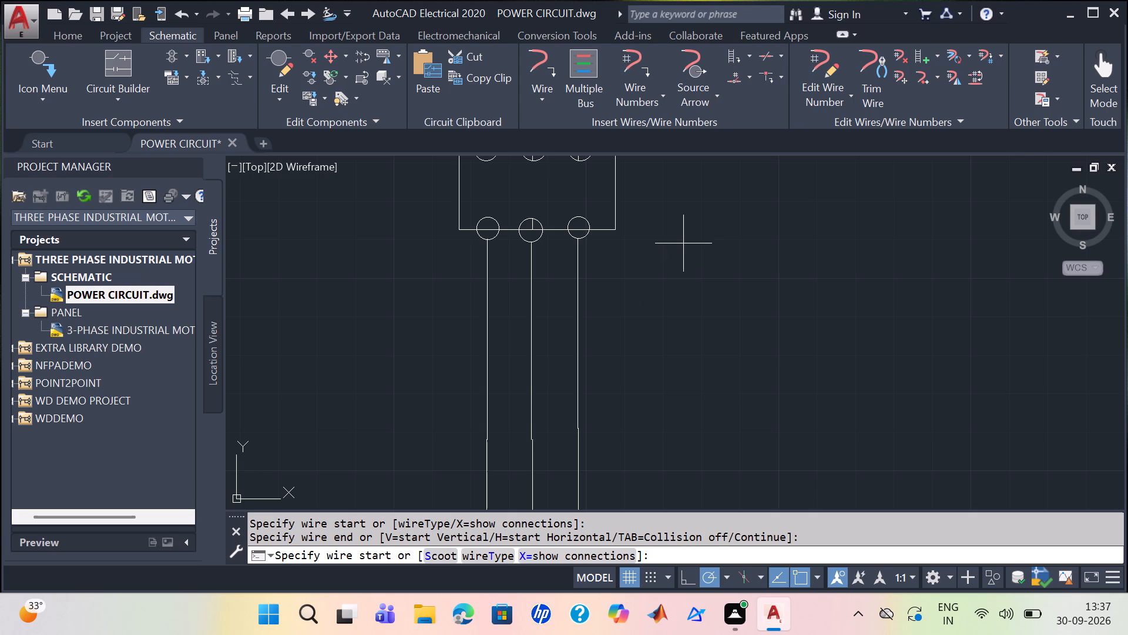
key("Escape")
scroll(683, 249, "down", 3)
middle_click_drag(694, 291, 671, 365)
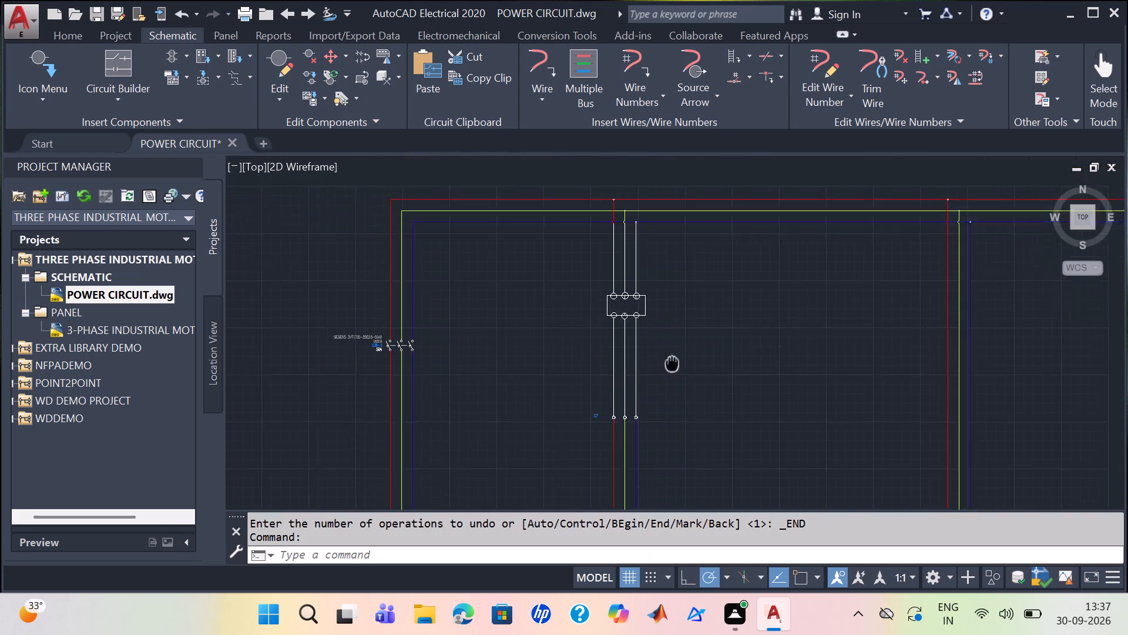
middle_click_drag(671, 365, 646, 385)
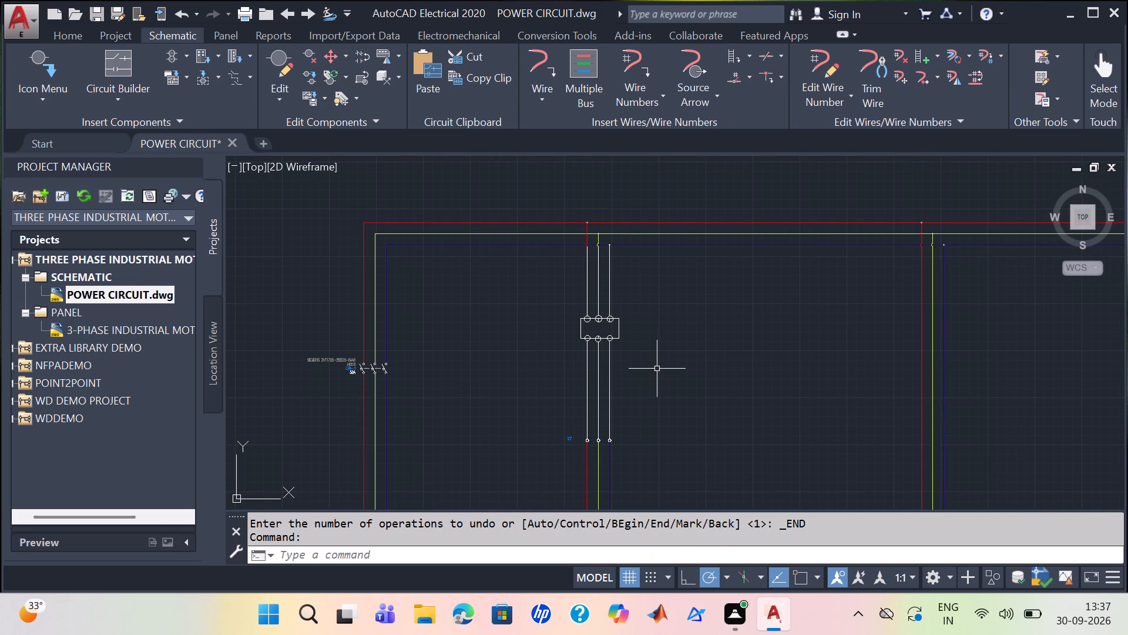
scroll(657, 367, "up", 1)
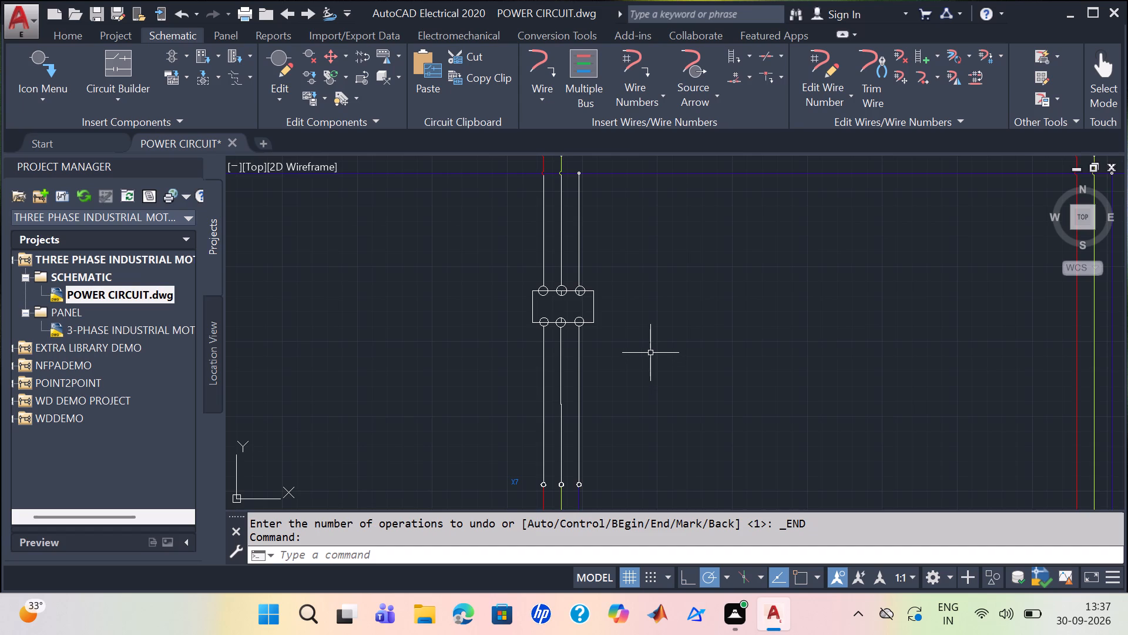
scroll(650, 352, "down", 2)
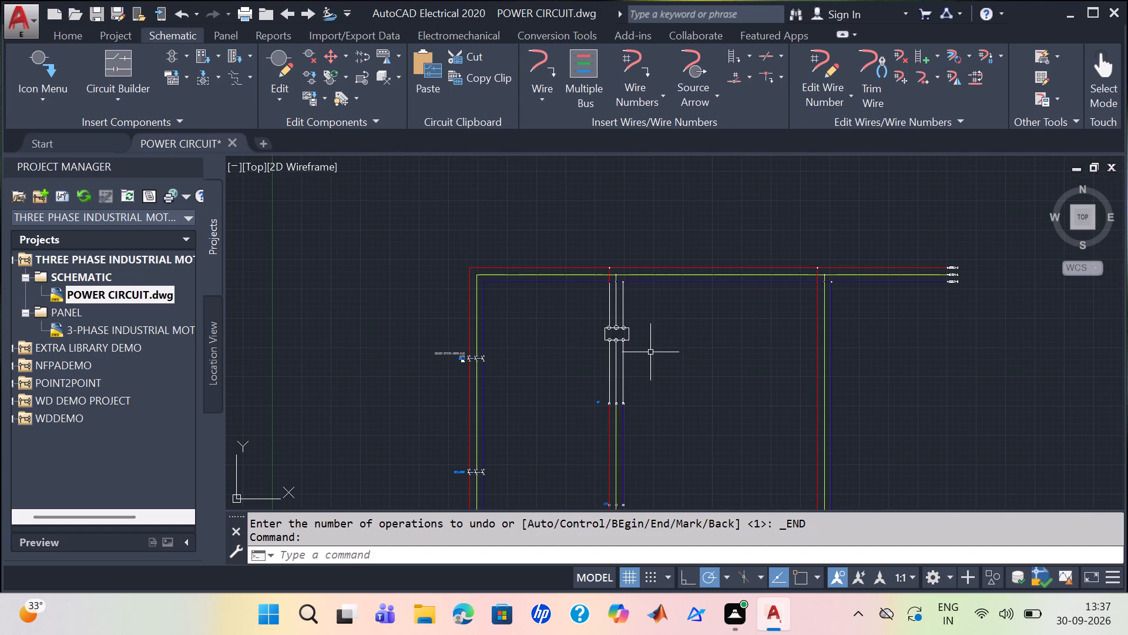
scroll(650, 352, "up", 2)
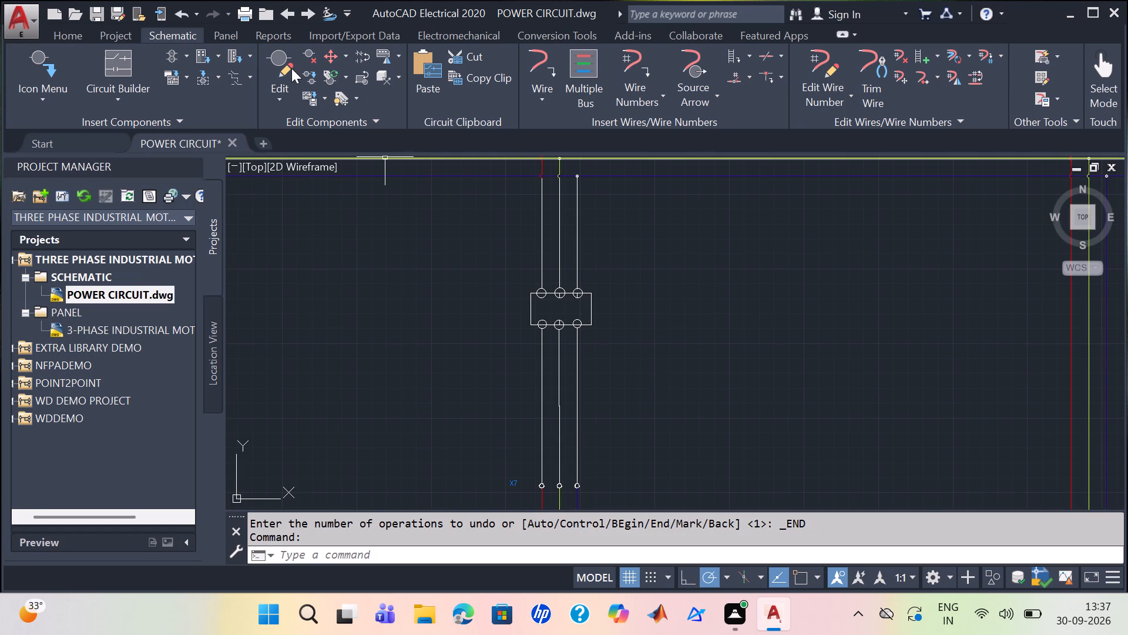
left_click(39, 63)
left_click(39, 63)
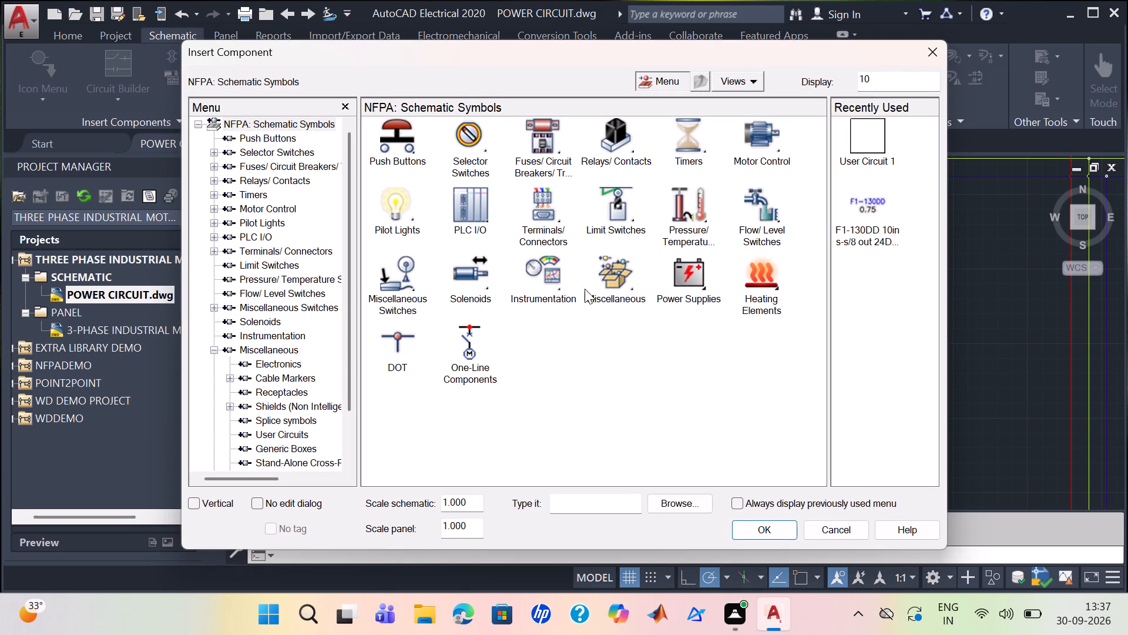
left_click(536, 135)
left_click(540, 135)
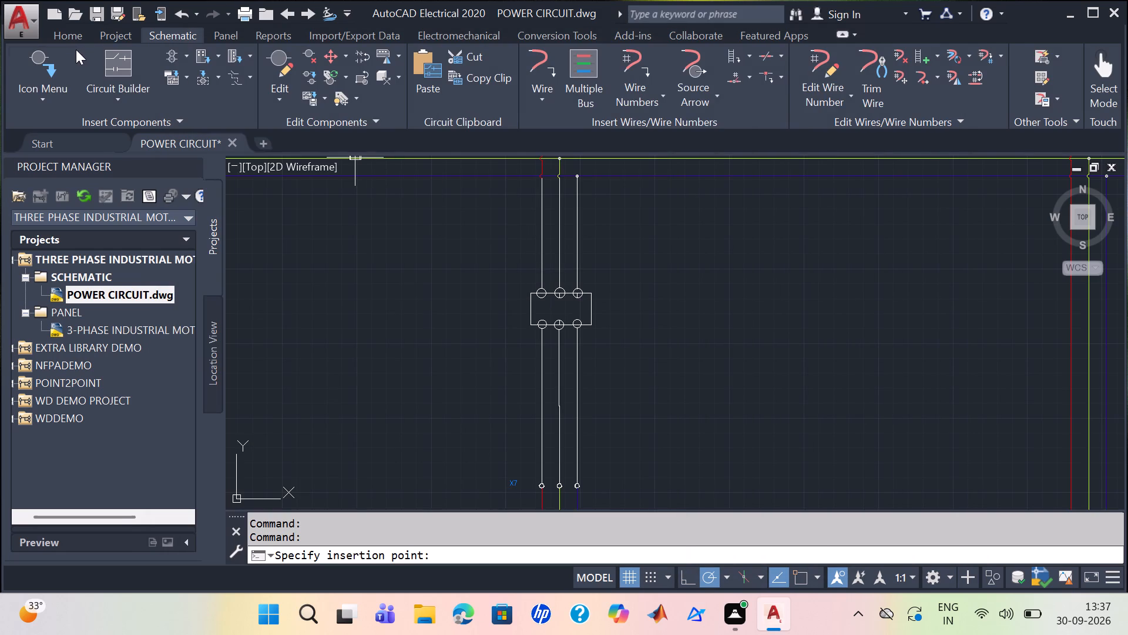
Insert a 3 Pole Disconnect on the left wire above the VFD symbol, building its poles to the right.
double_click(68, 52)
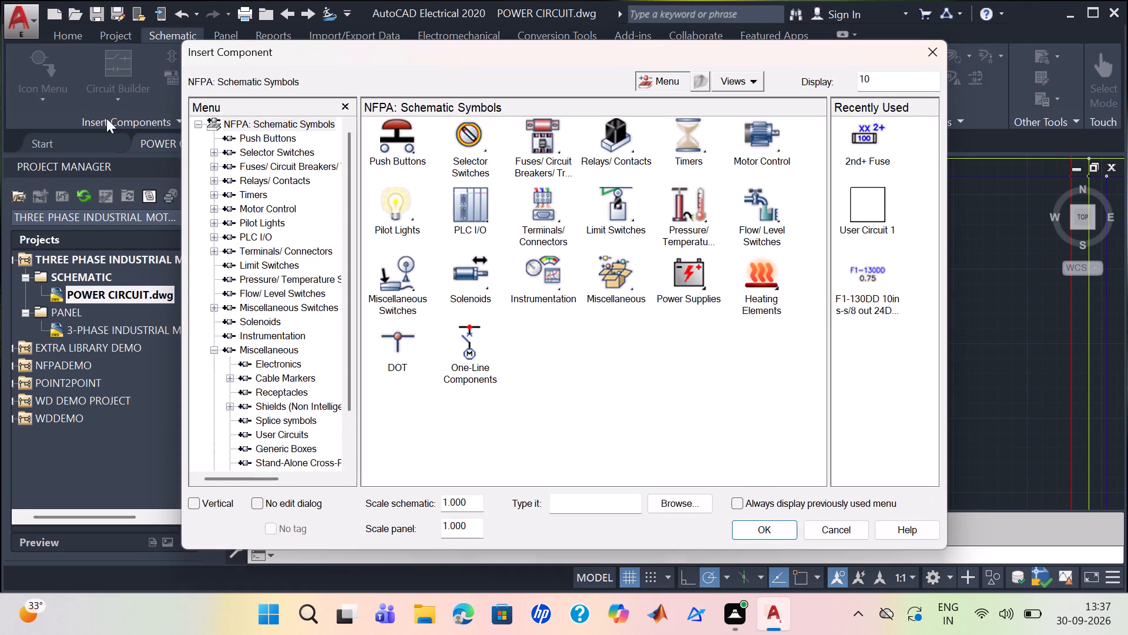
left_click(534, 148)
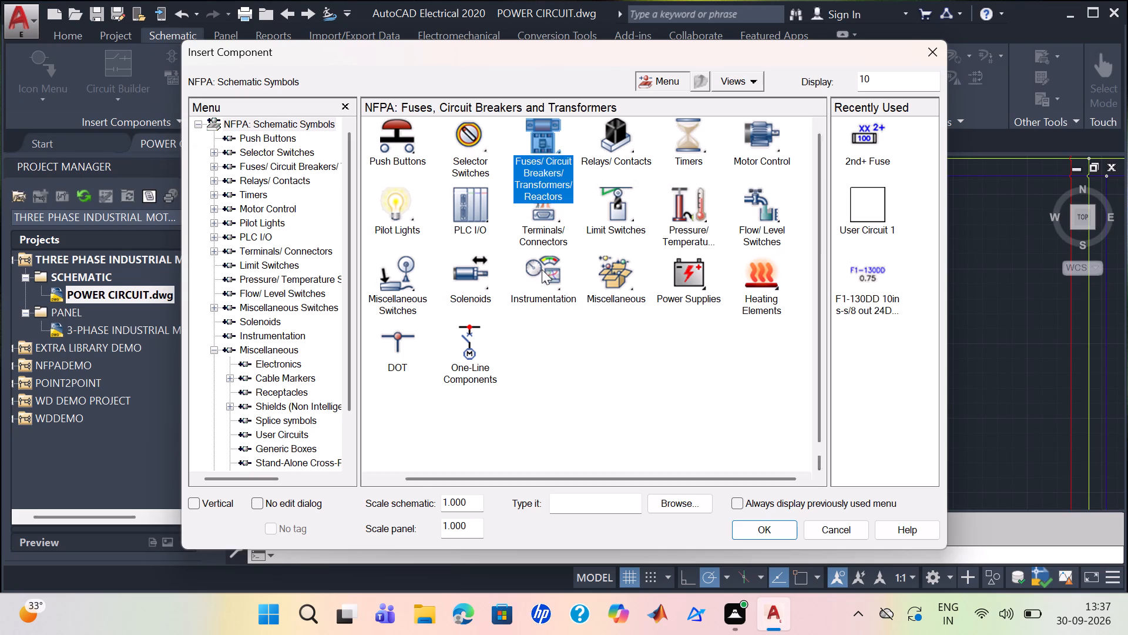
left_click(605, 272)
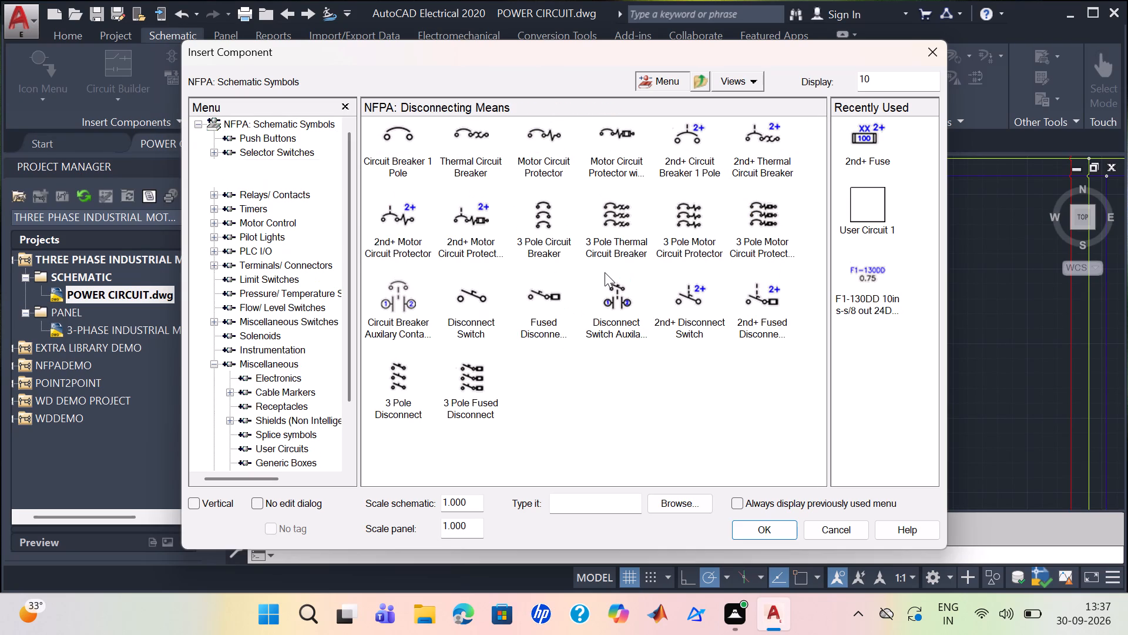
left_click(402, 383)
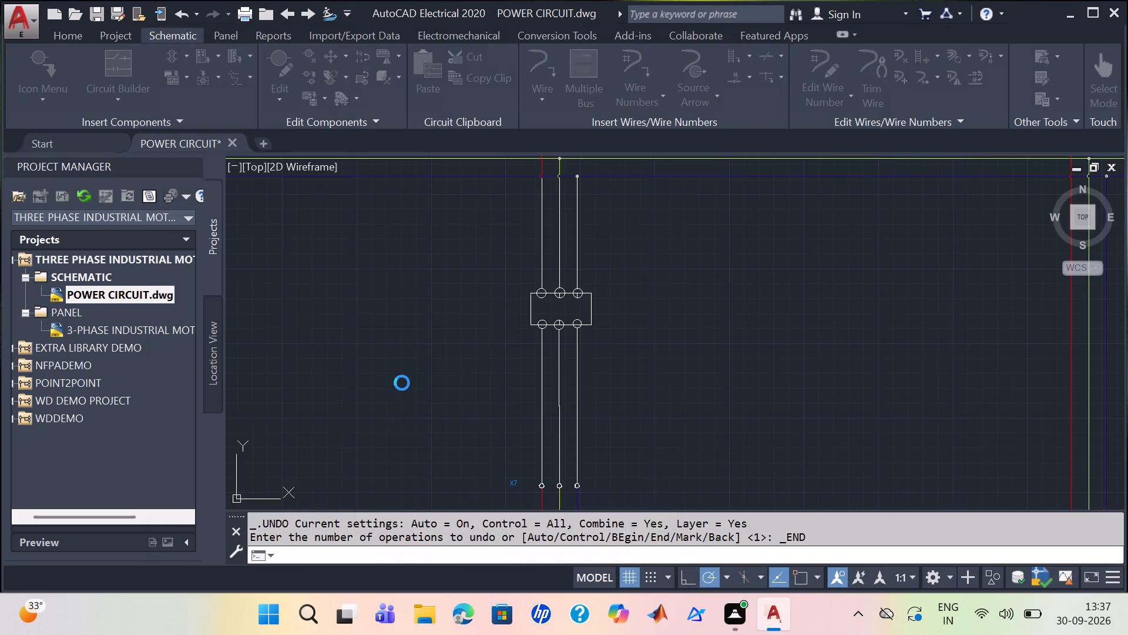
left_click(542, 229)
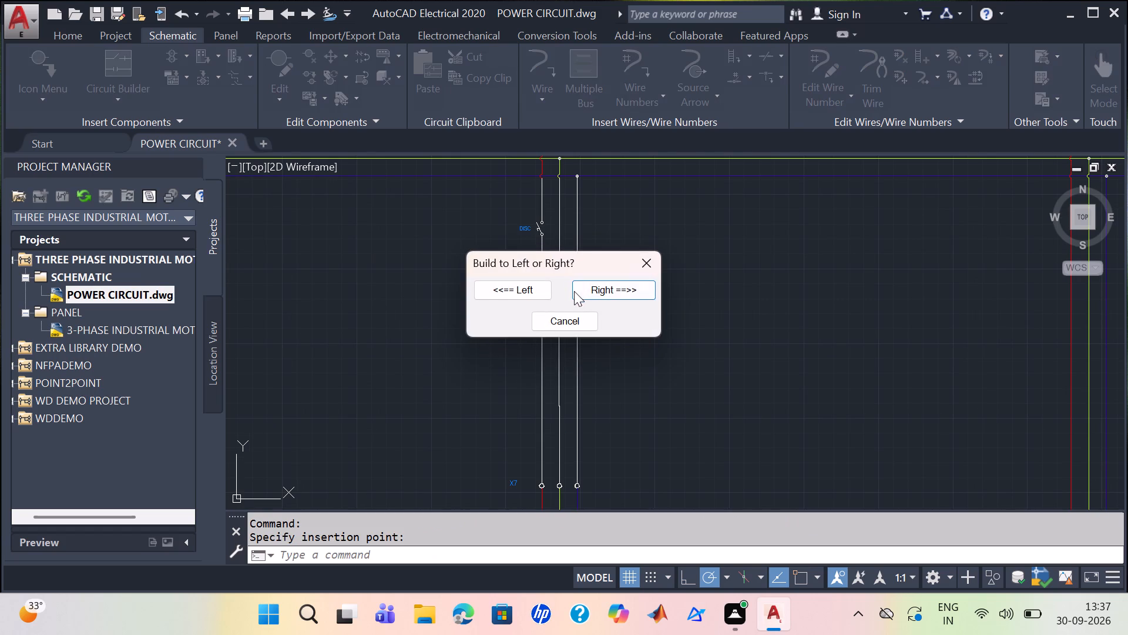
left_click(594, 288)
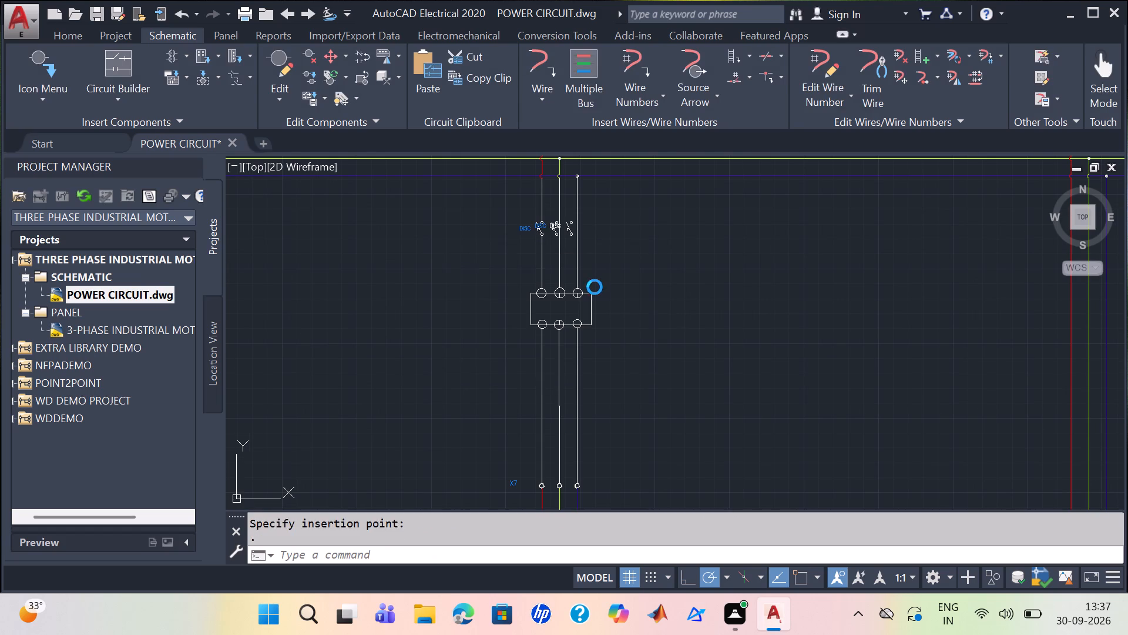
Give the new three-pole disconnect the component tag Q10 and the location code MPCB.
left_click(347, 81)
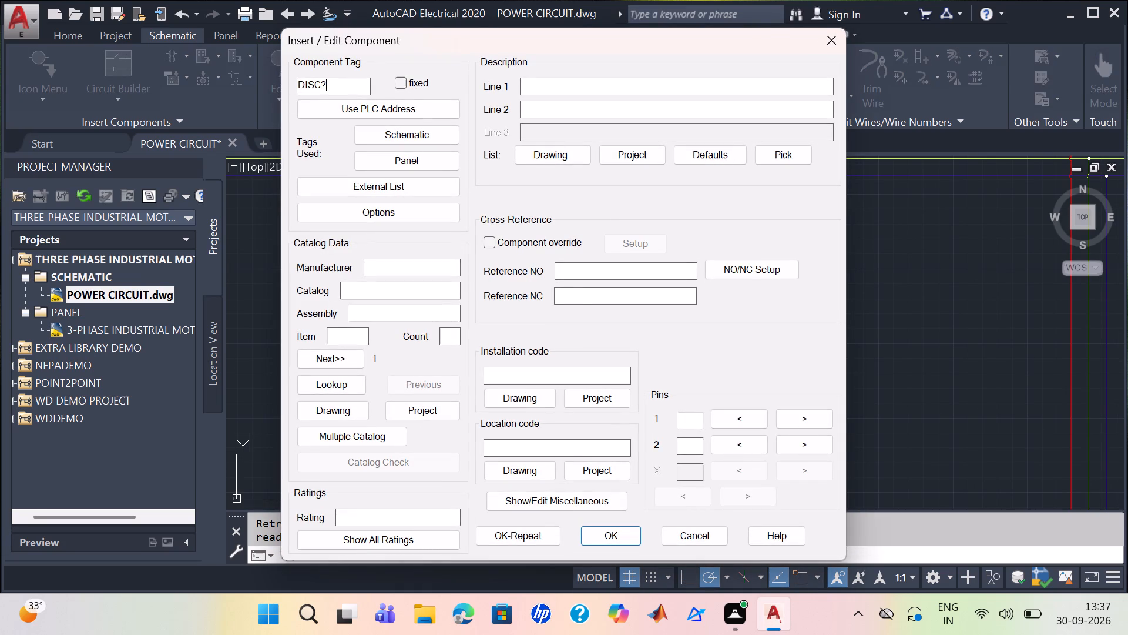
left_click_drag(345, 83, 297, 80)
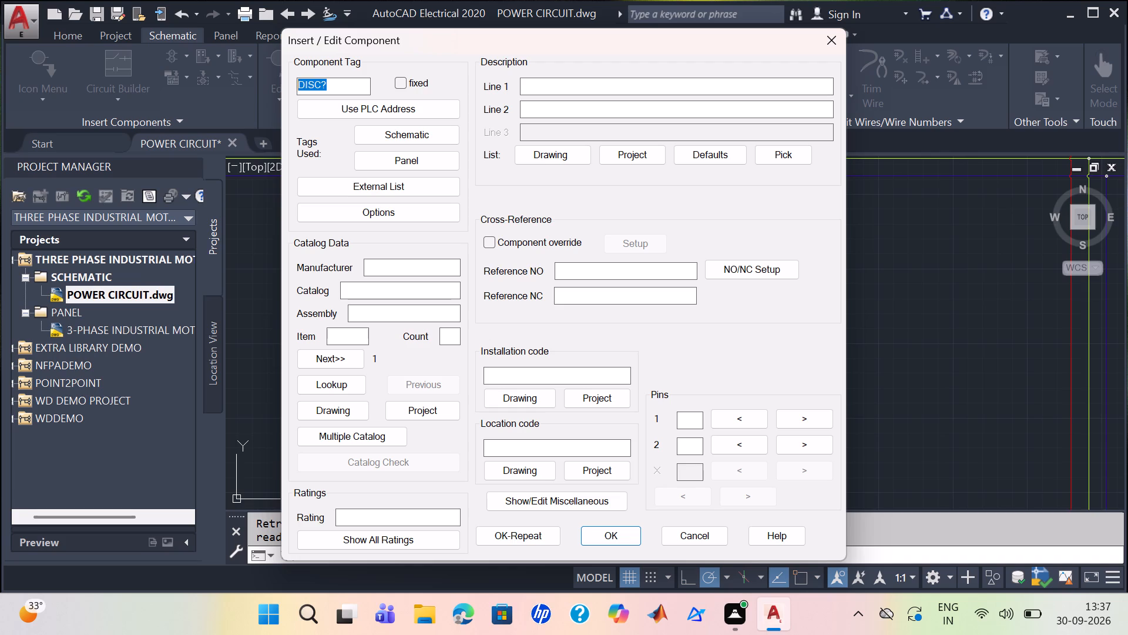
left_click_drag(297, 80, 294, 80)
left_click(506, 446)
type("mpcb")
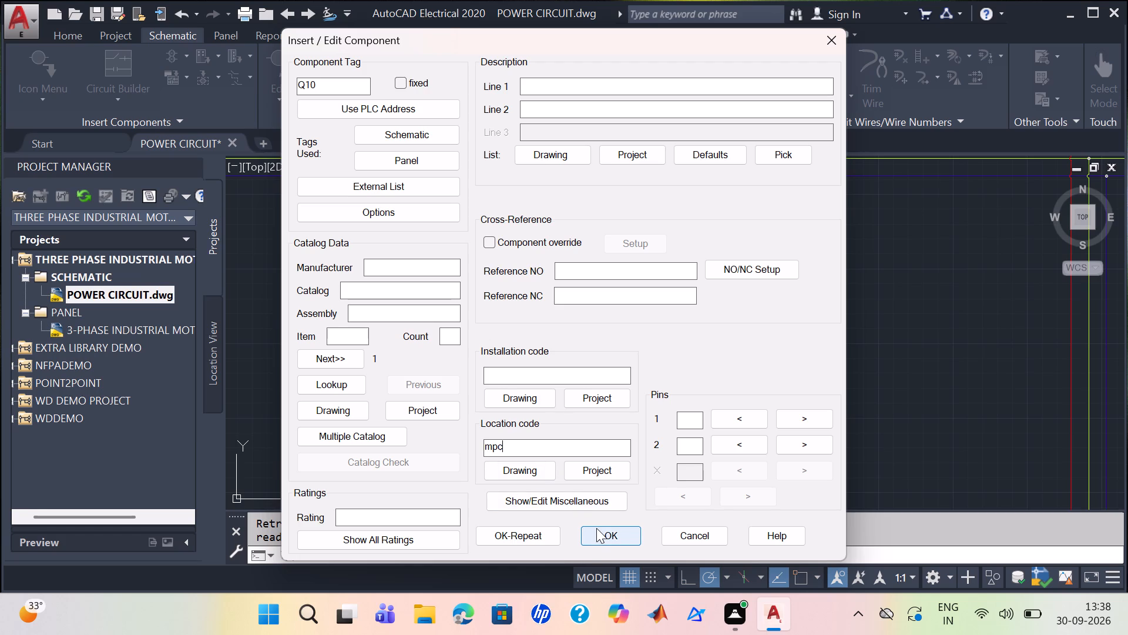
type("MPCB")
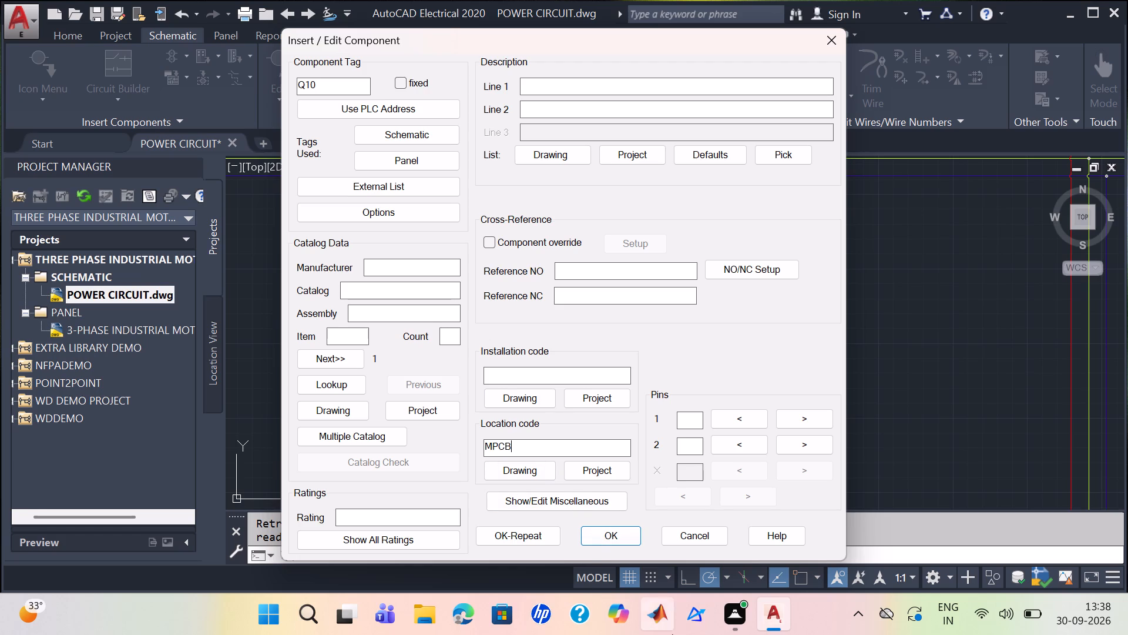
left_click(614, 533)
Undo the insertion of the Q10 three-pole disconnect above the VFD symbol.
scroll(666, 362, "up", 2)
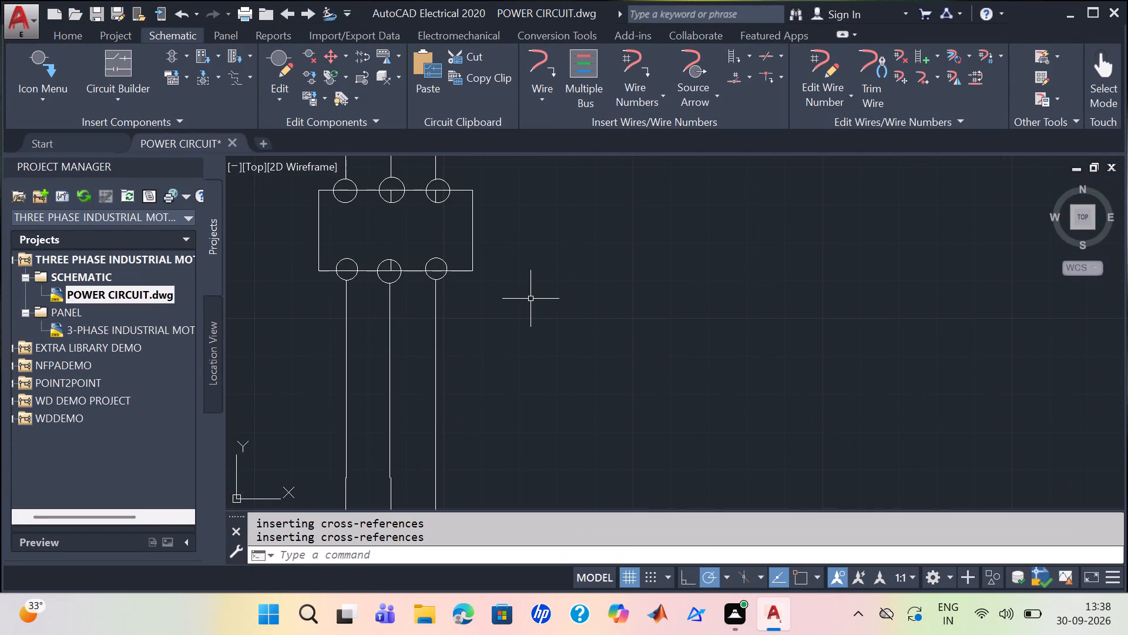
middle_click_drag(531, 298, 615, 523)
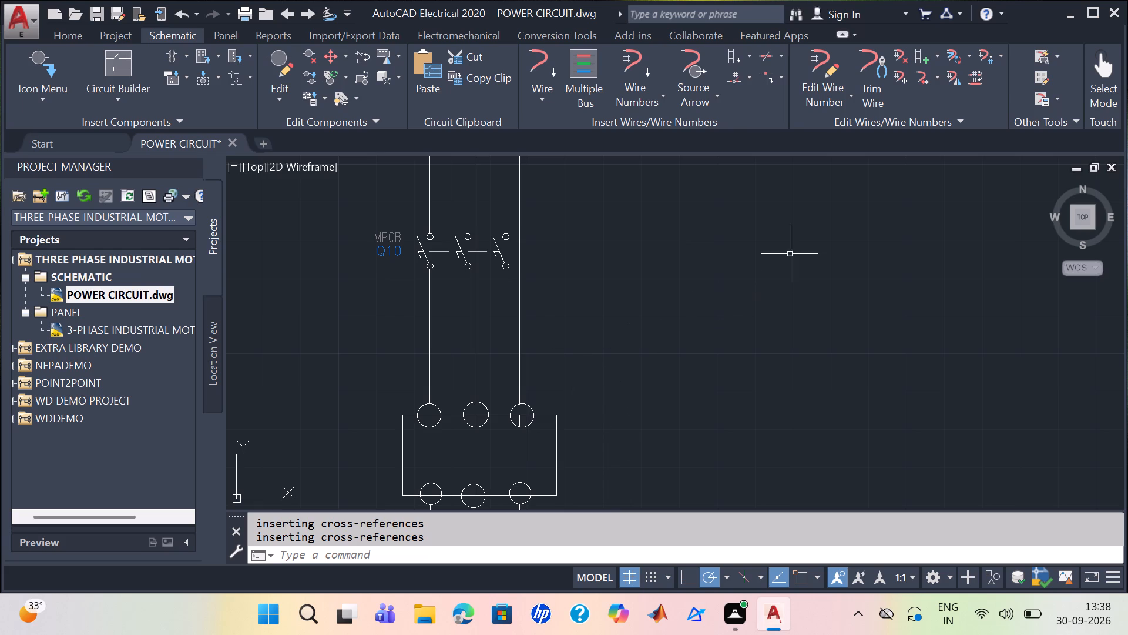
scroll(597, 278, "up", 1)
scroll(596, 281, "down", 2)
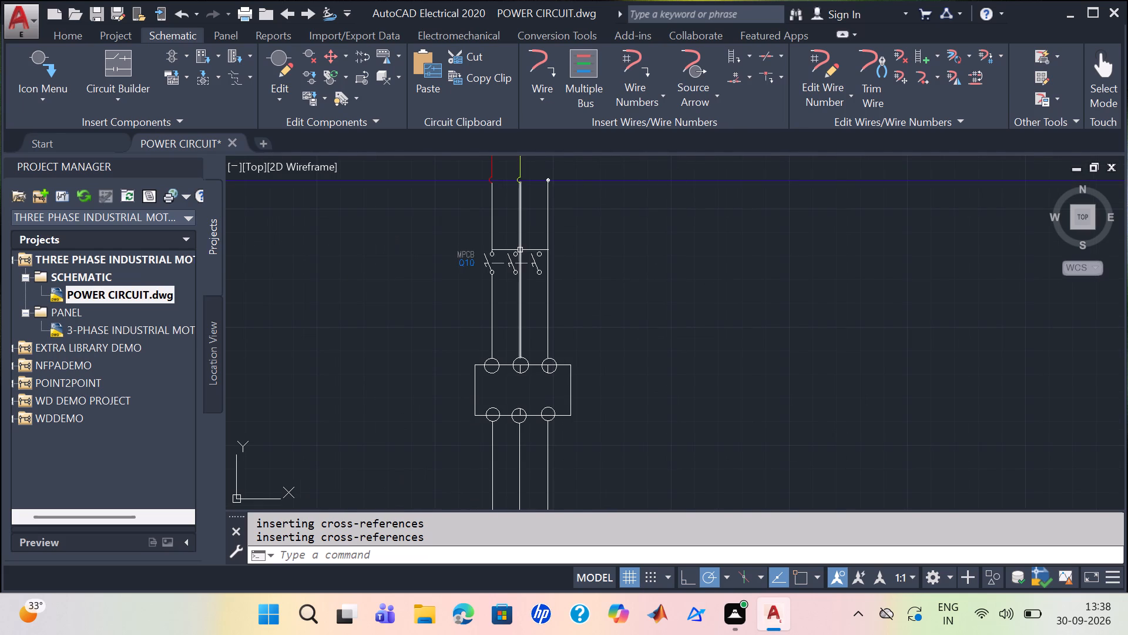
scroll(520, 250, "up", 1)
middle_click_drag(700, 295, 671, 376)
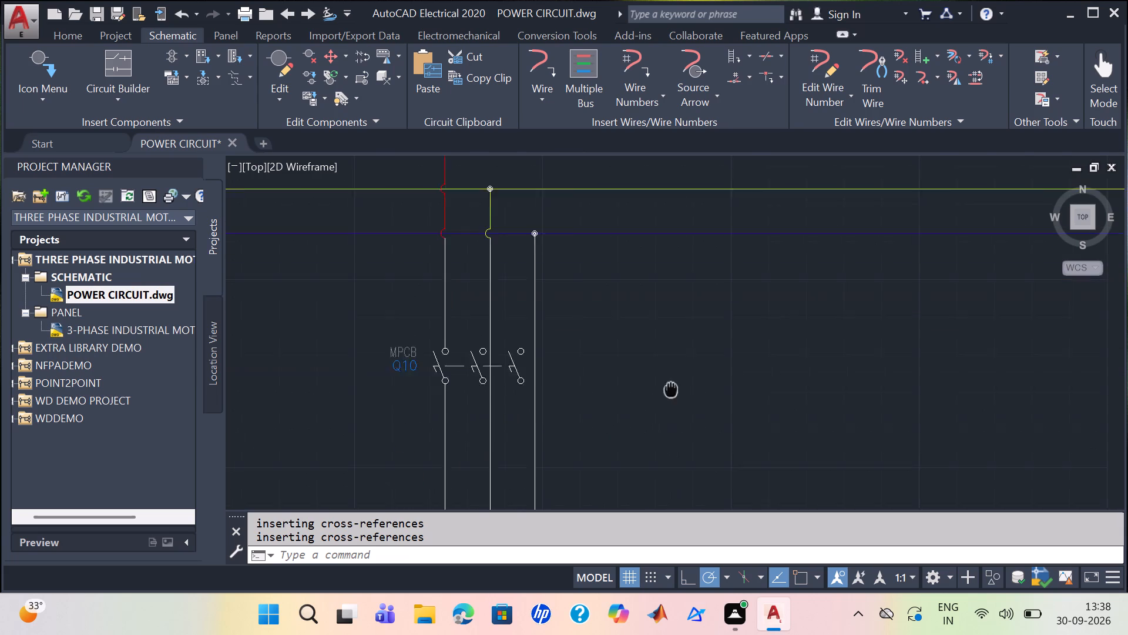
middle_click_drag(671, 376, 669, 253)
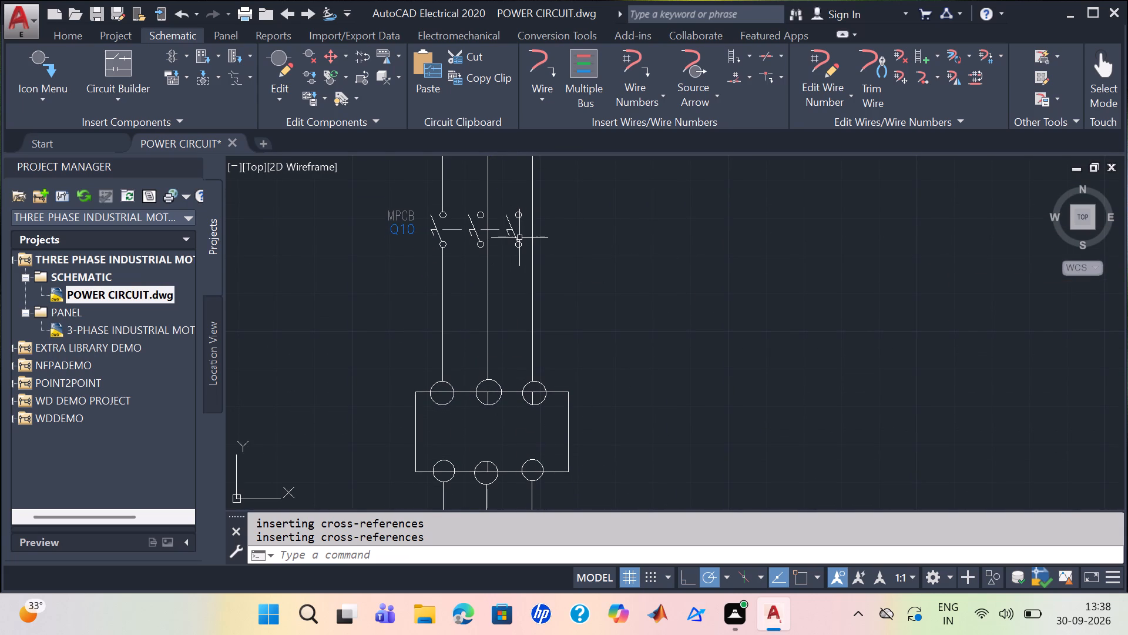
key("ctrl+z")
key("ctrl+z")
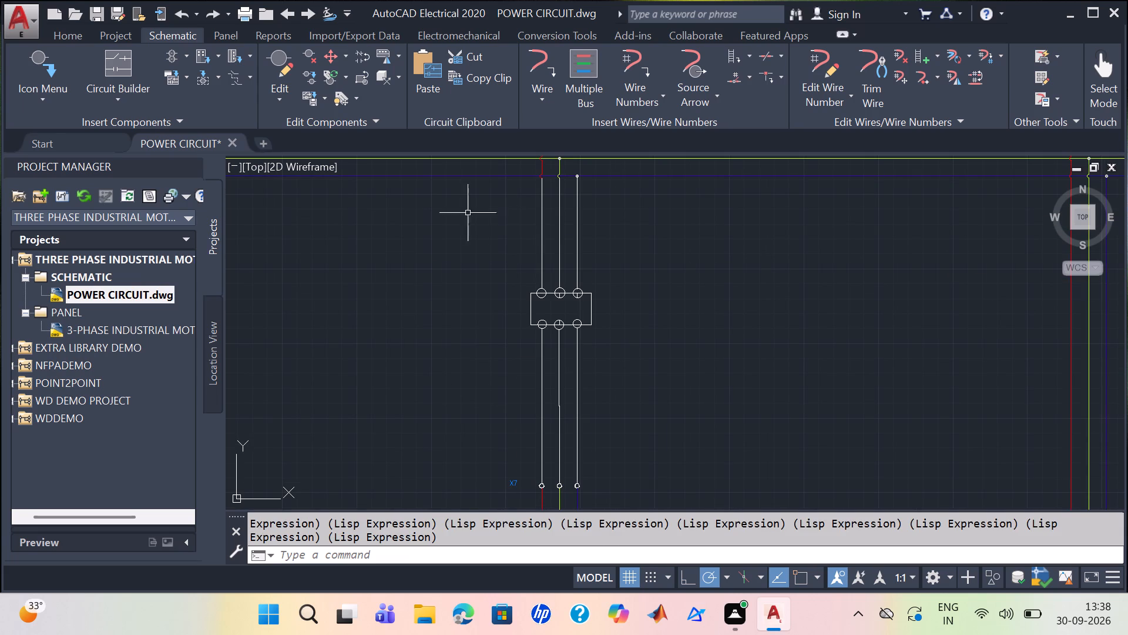
Insert a 3 Pole Disconnect on the left wire midway above the VFD symbol, building its poles to the right.
double_click(32, 56)
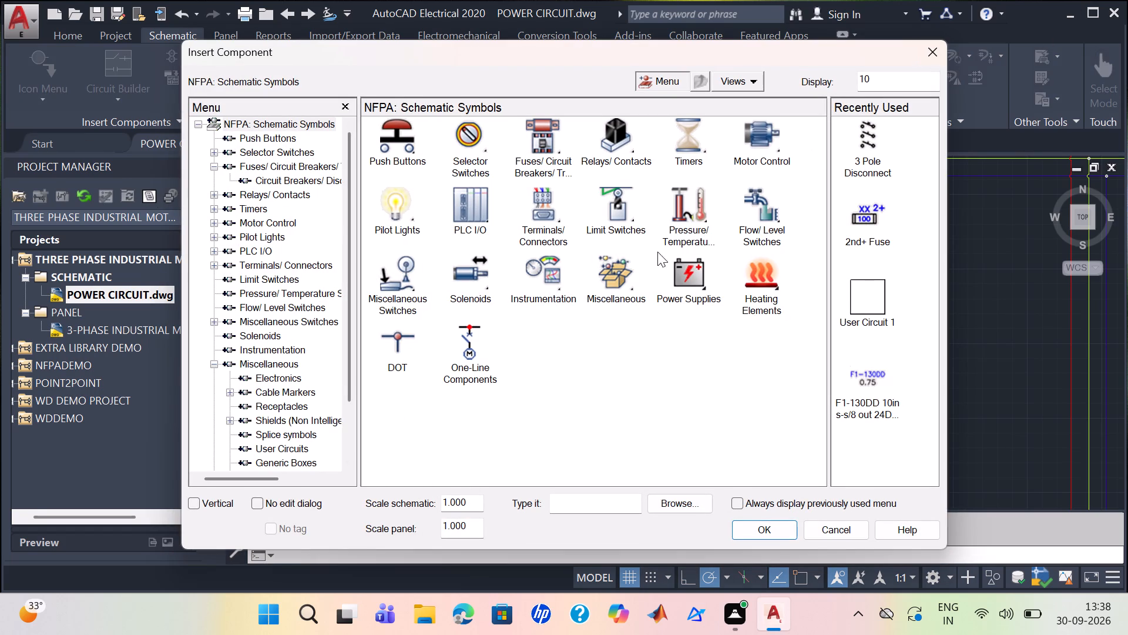
double_click(545, 134)
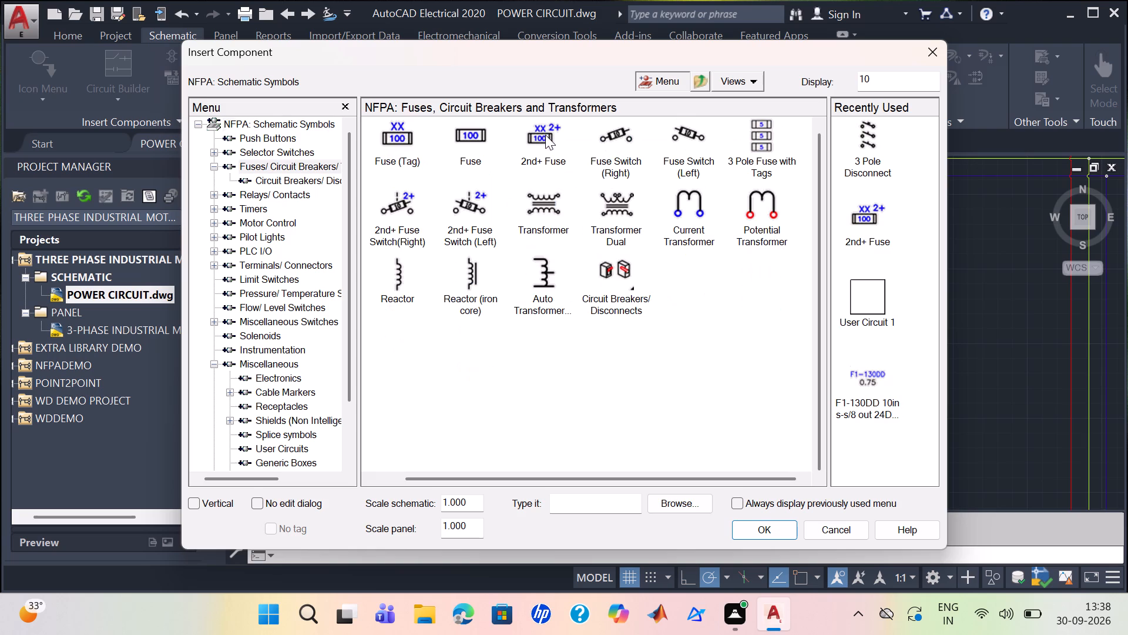
left_click(596, 287)
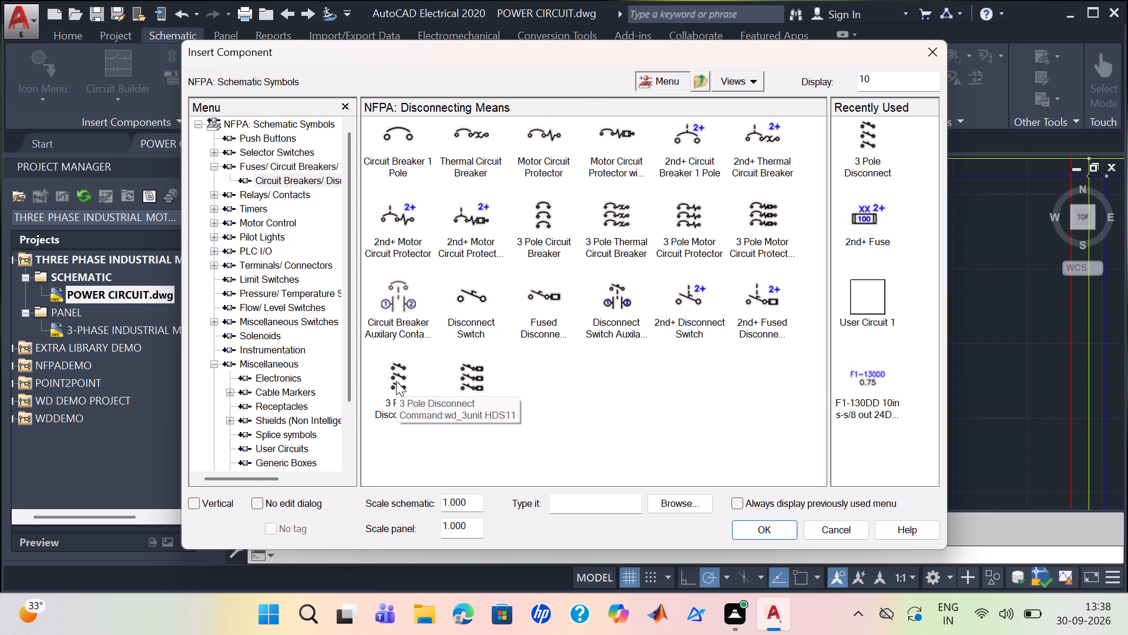
left_click(396, 381)
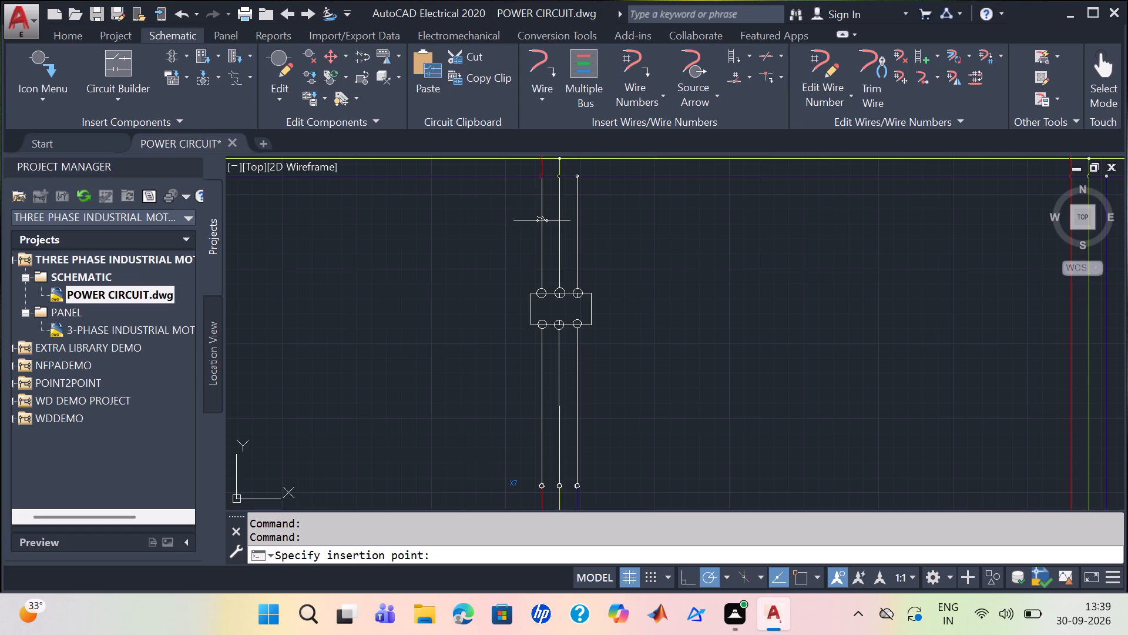
left_click(542, 220)
left_click(603, 289)
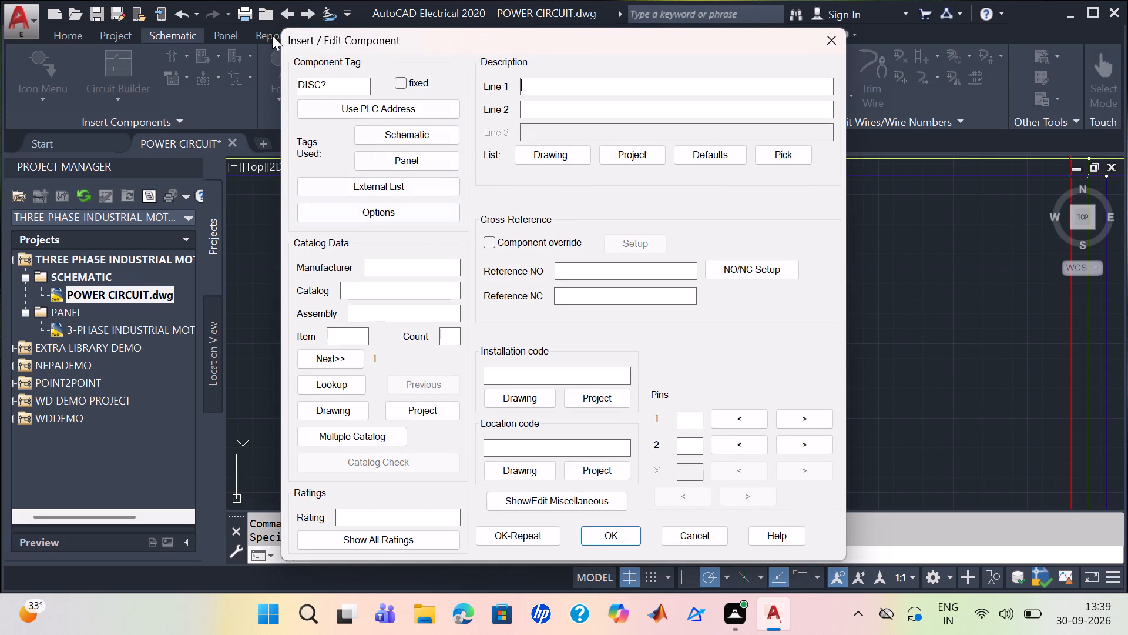
Give the inserted three-pole disconnect the component tag Q10 and the location code MPCB.
left_click_drag(330, 81, 278, 82)
type("Q1")
key("0")
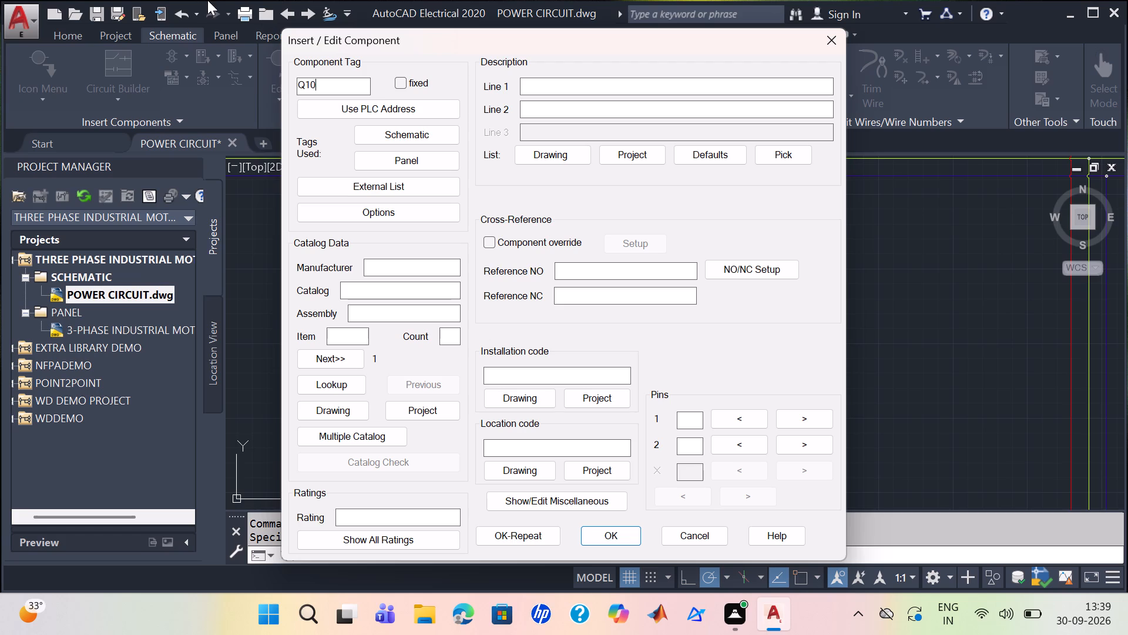
left_click(549, 453)
type("MPCB")
key("Return")
left_click(623, 540)
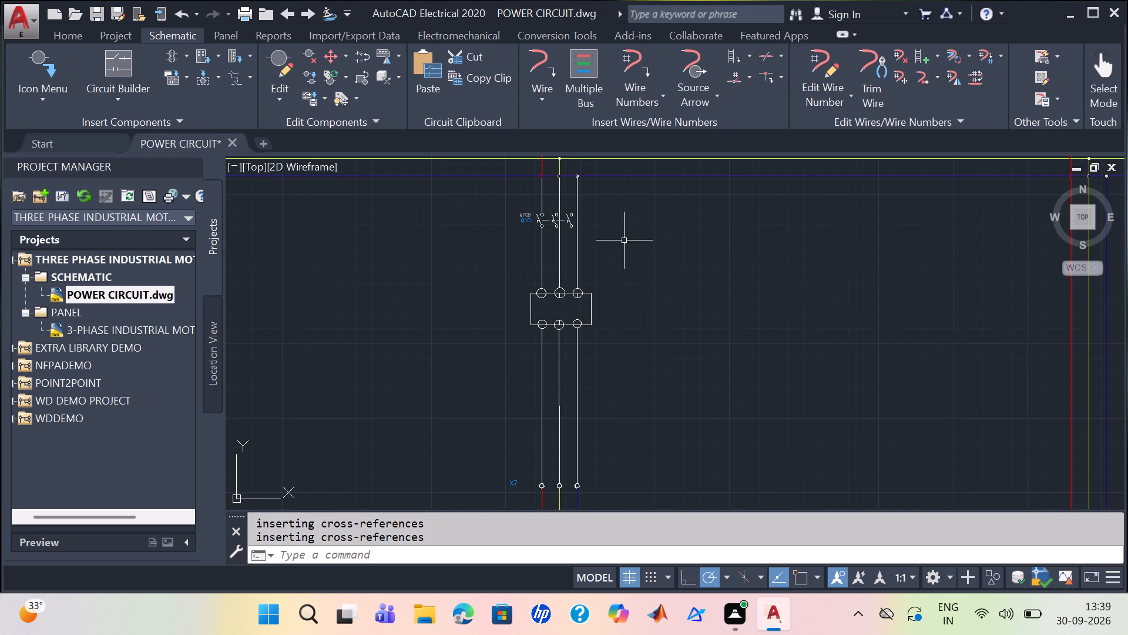
scroll(635, 230, "down", 2)
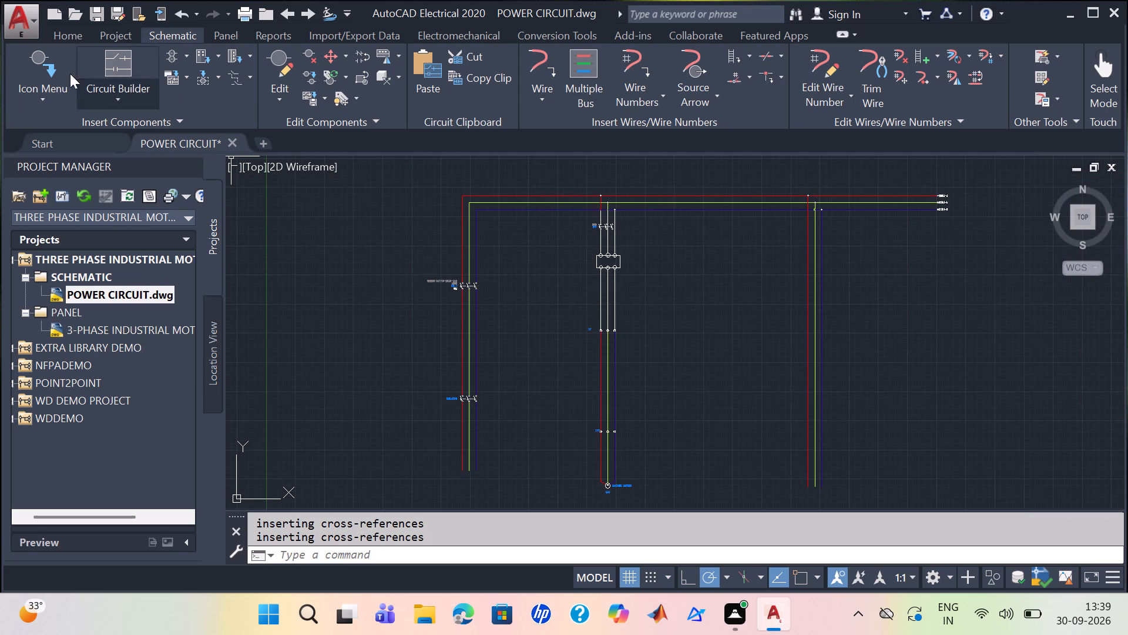
Insert a Clear Standard pilot light on the middle branch's red wire, about midway between terminals X7 and X17.
double_click(48, 62)
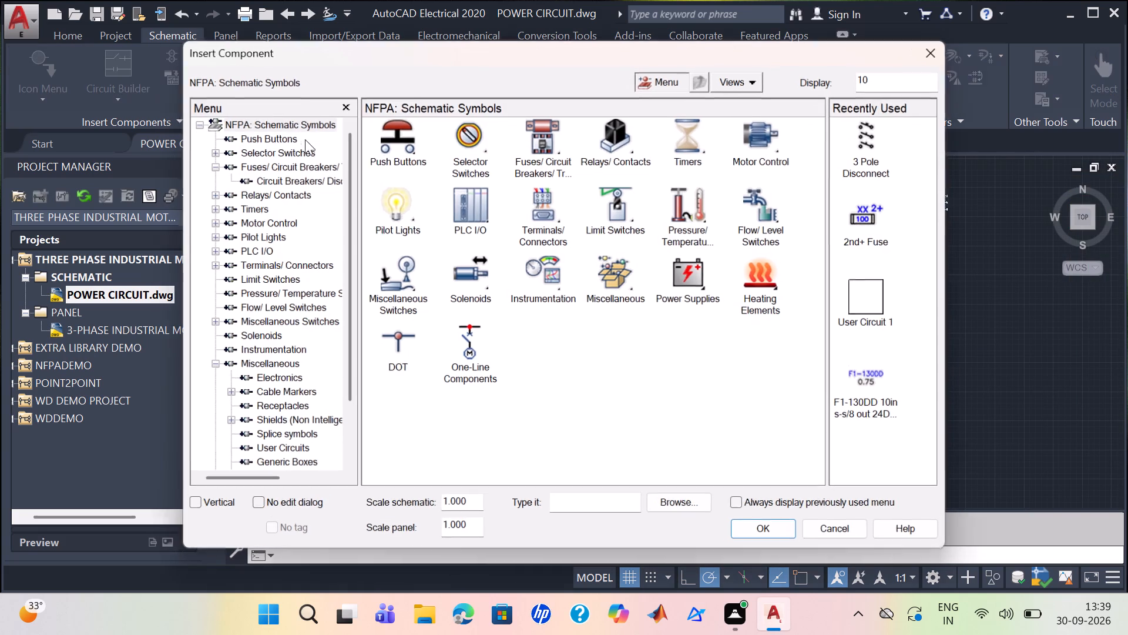
left_click(403, 214)
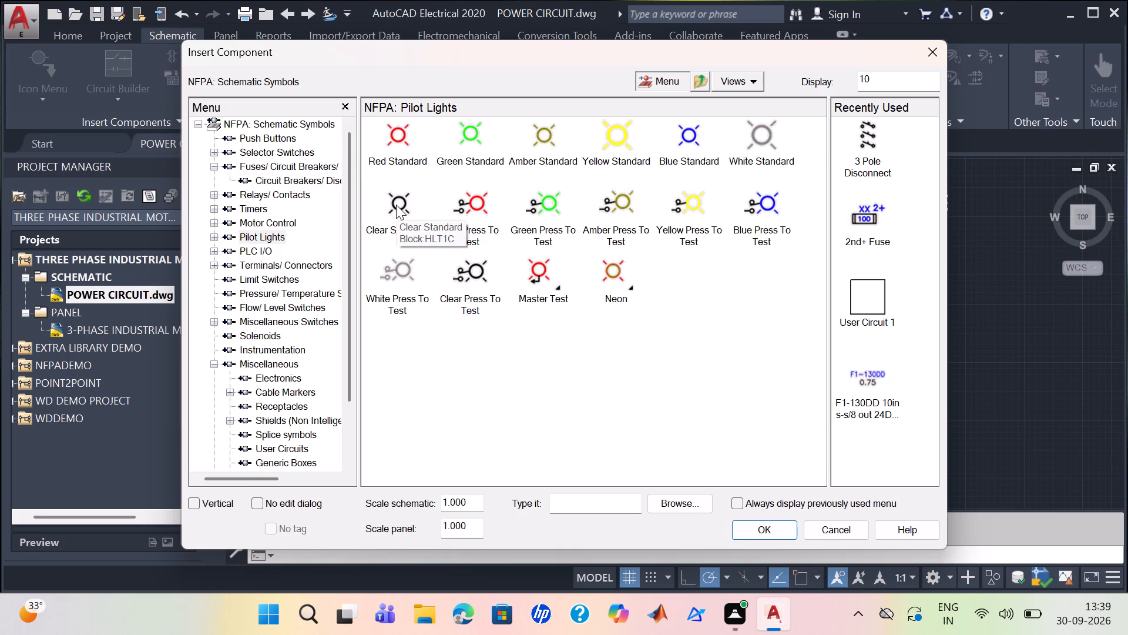
left_click(396, 205)
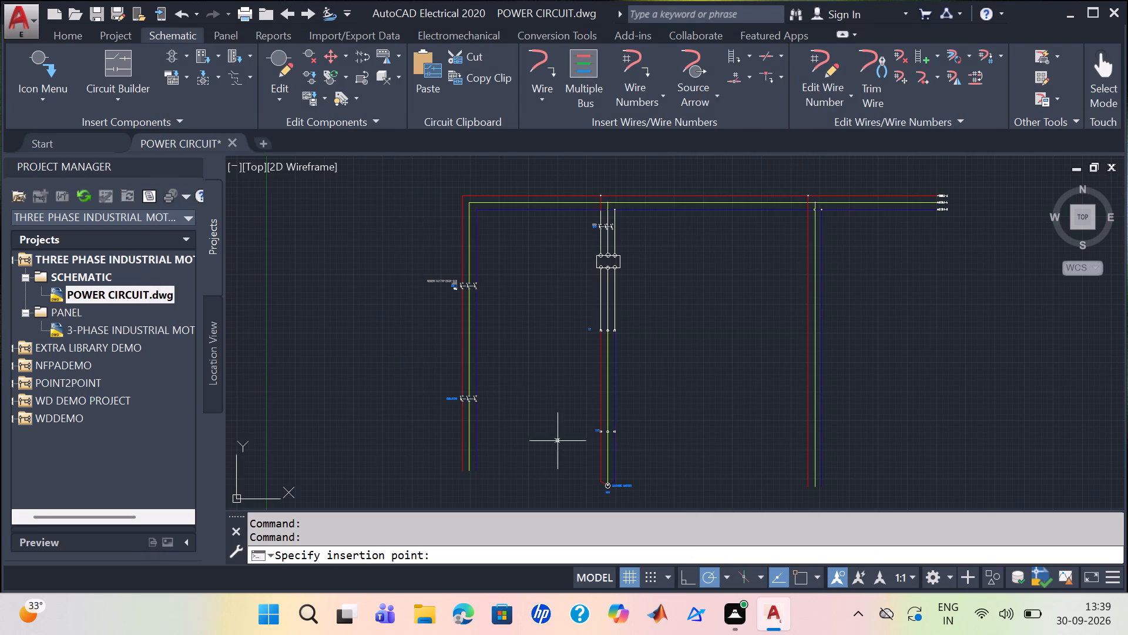
scroll(550, 436, "up", 2)
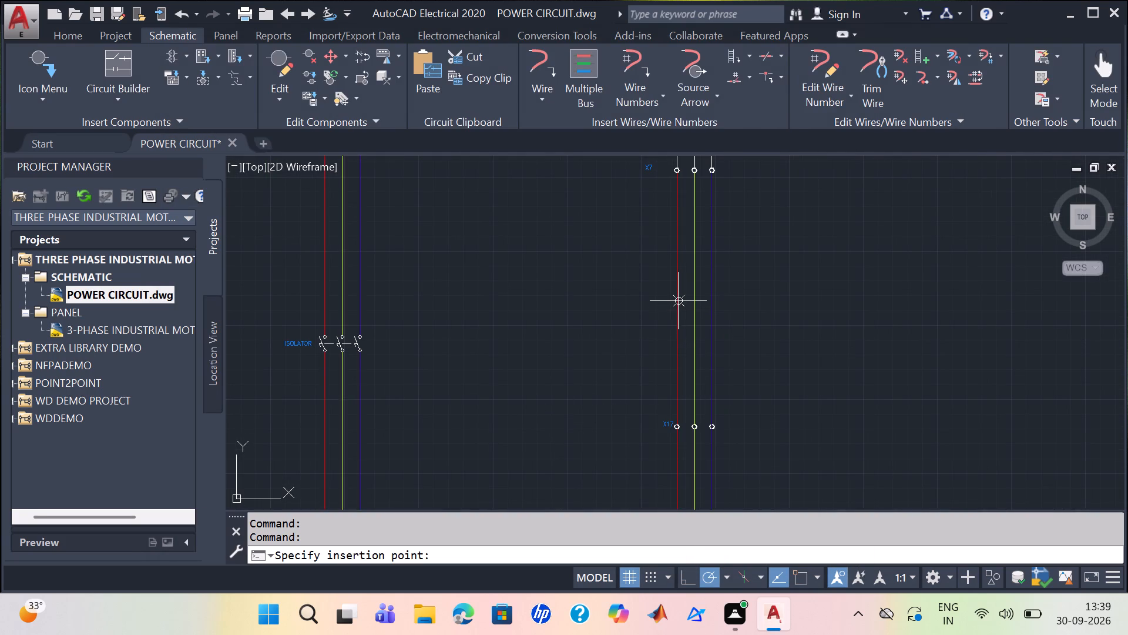
left_click(676, 292)
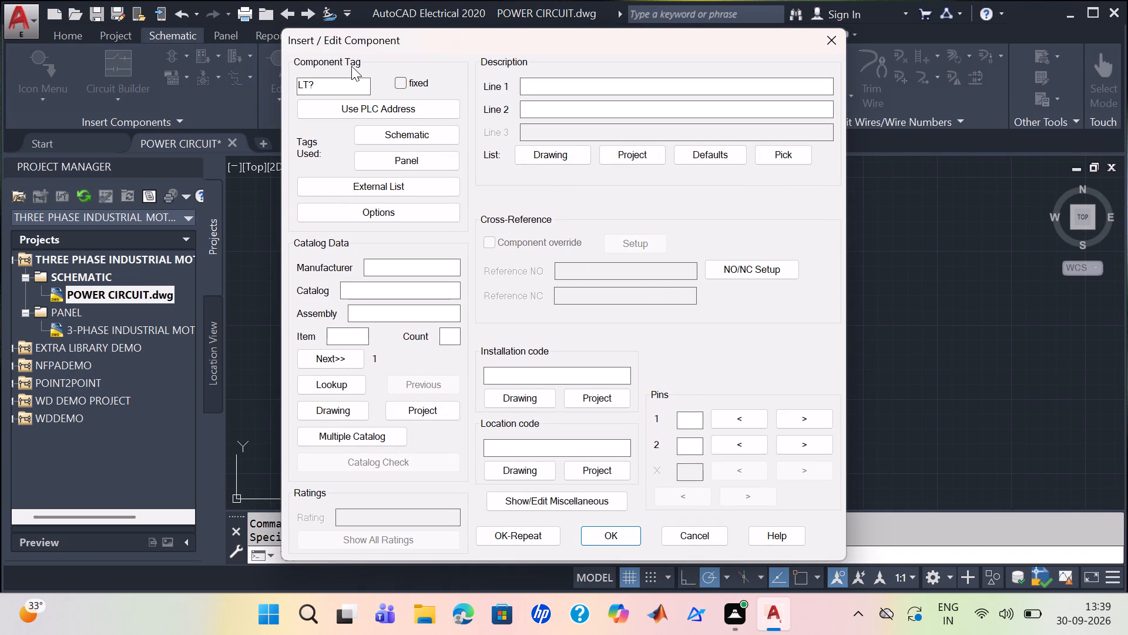
Give the clear pilot light on the red wire the component tag X16.
left_click_drag(330, 81, 311, 81)
left_click_drag(311, 81, 309, 81)
key("x")
key("1")
key("6")
key("Left")
key("Left")
key("Left")
key("BackSpace")
key("BackSpace")
key("BackSpace")
key("BackSpace")
key("BackSpace")
key("BackSpace")
key("BackSpace")
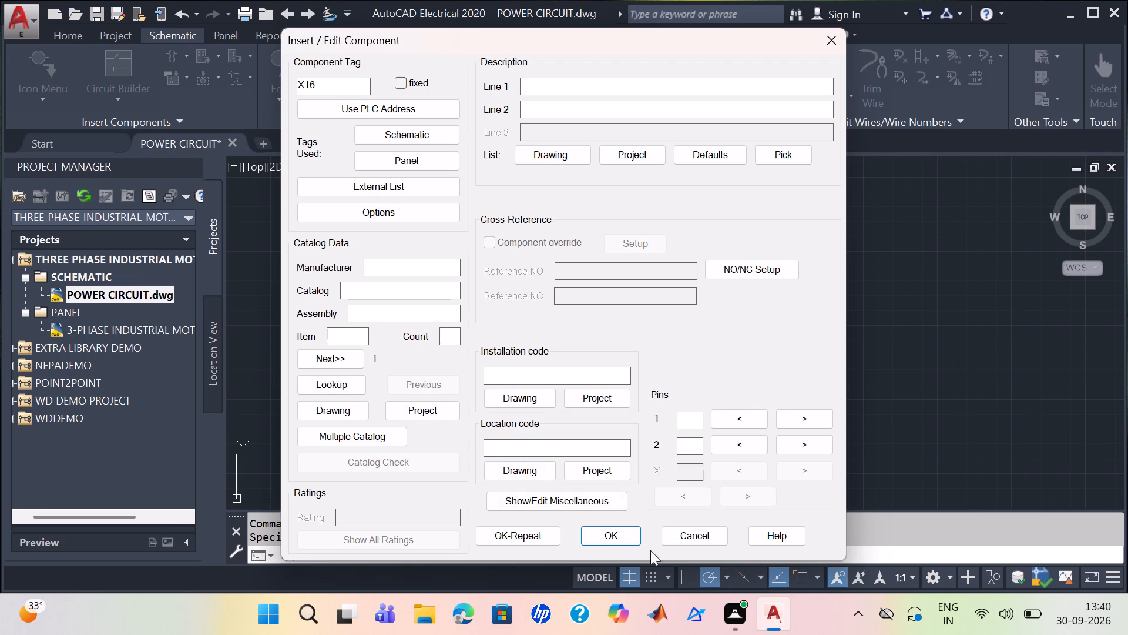
left_click(603, 535)
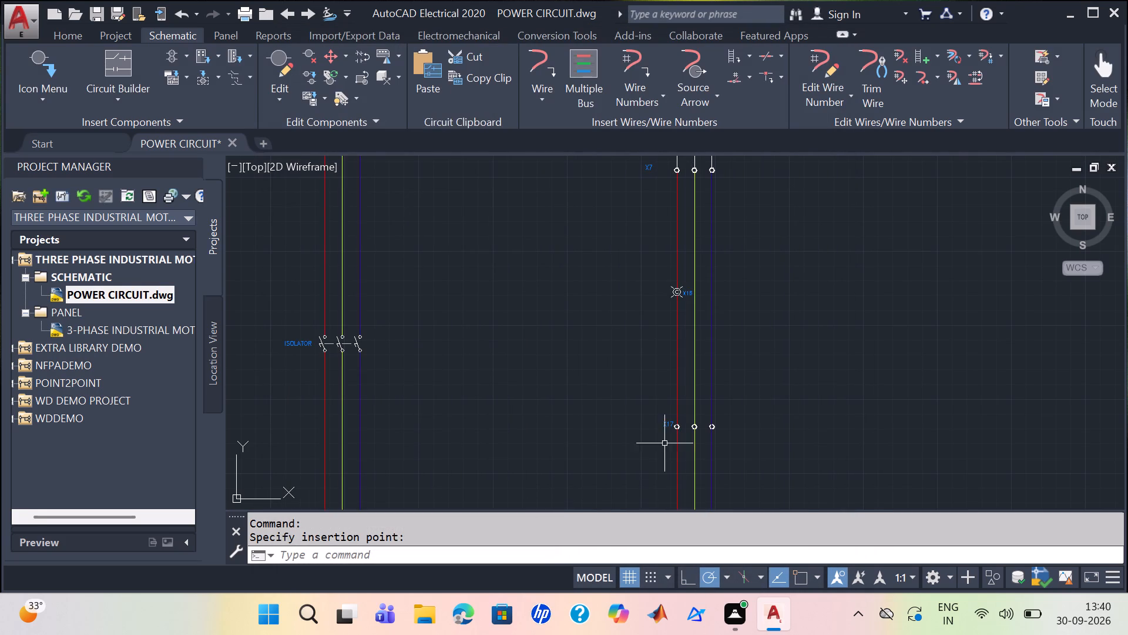
Insert a second Clear Standard pilot light on the green wire, level with X16, with an empty component tag.
scroll(716, 362, "up", 2)
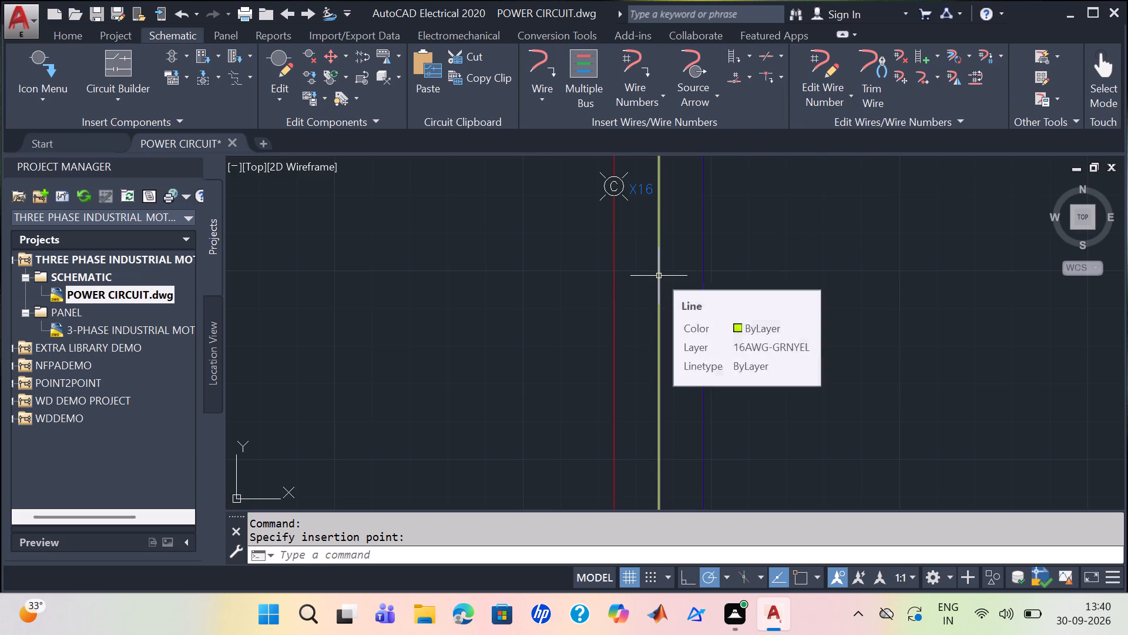
middle_click_drag(694, 265, 709, 343)
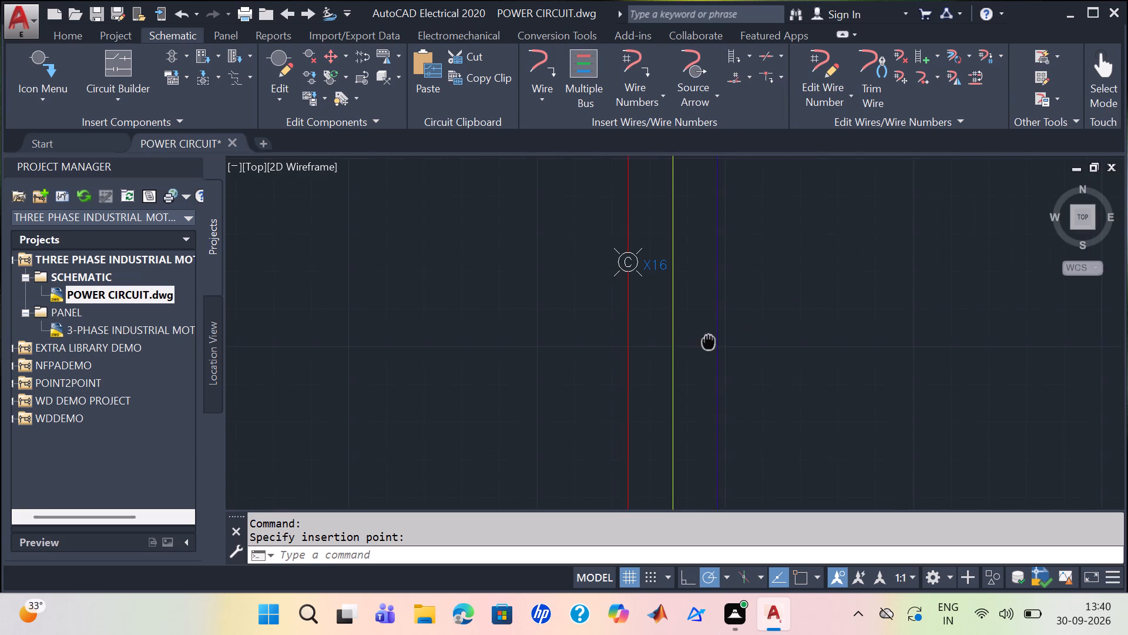
middle_click_drag(709, 343, 709, 344)
double_click(25, 52)
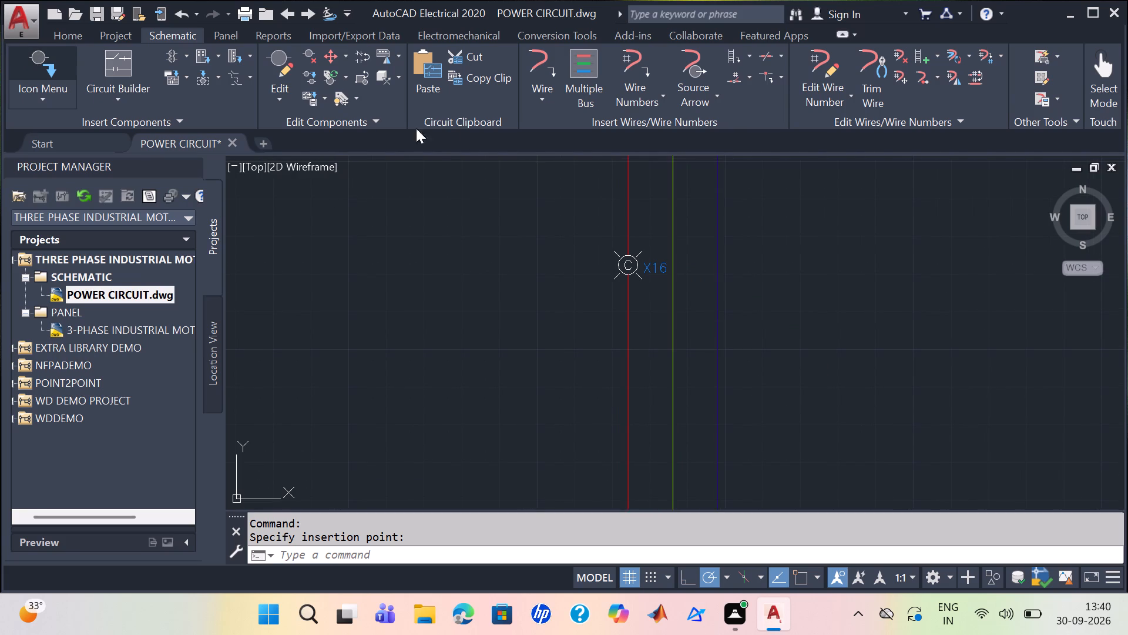
left_click(889, 139)
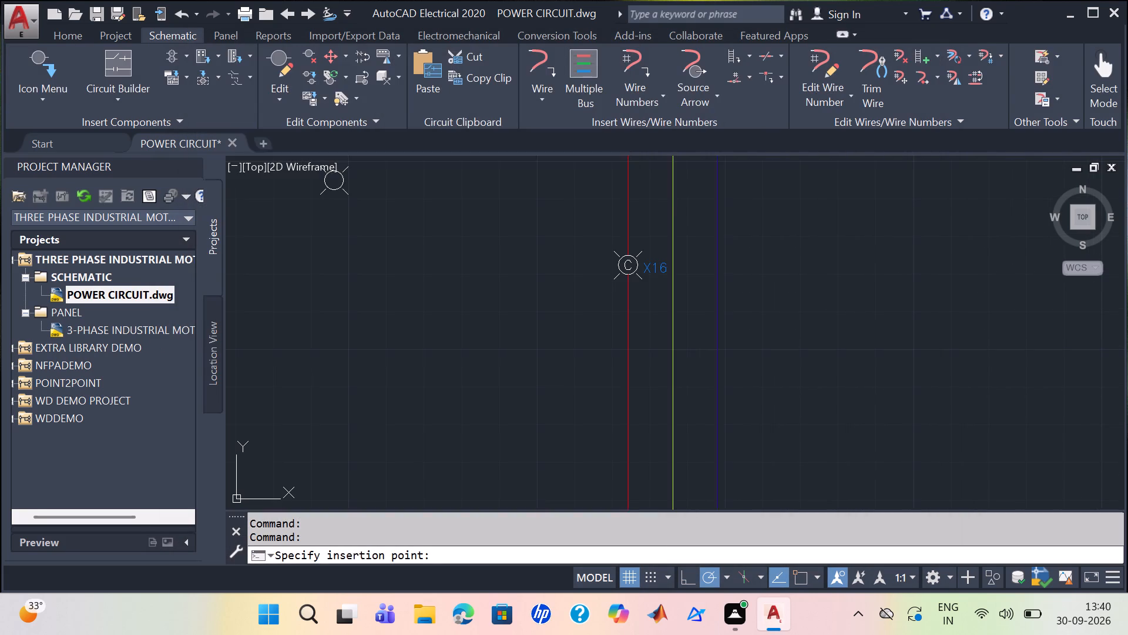
left_click(673, 264)
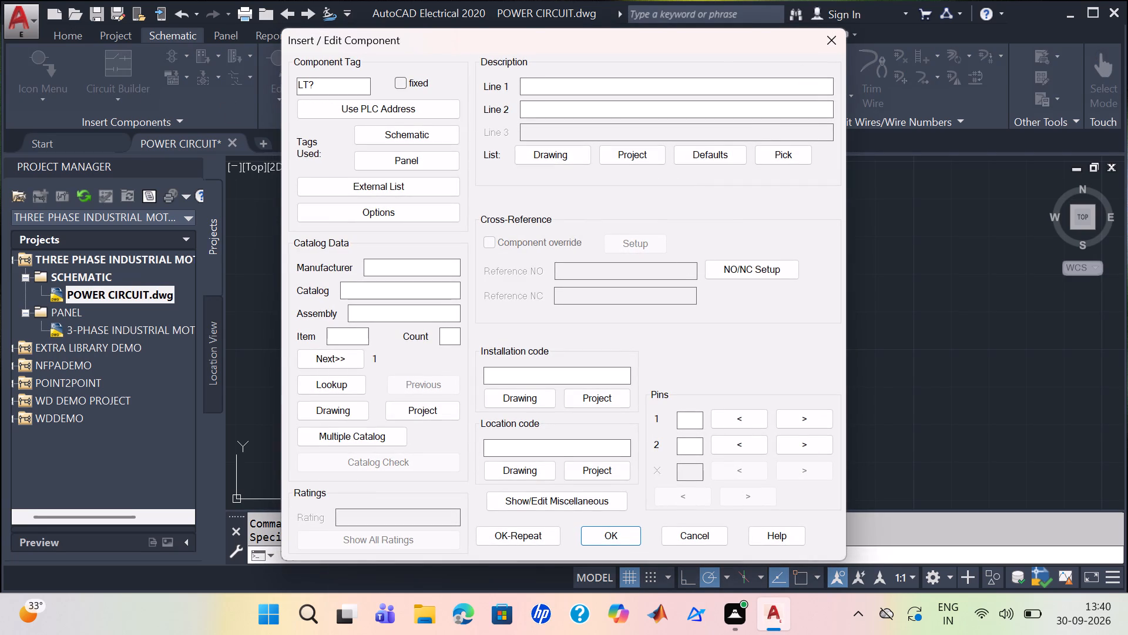
left_click_drag(319, 85, 258, 89)
key("BackSpace")
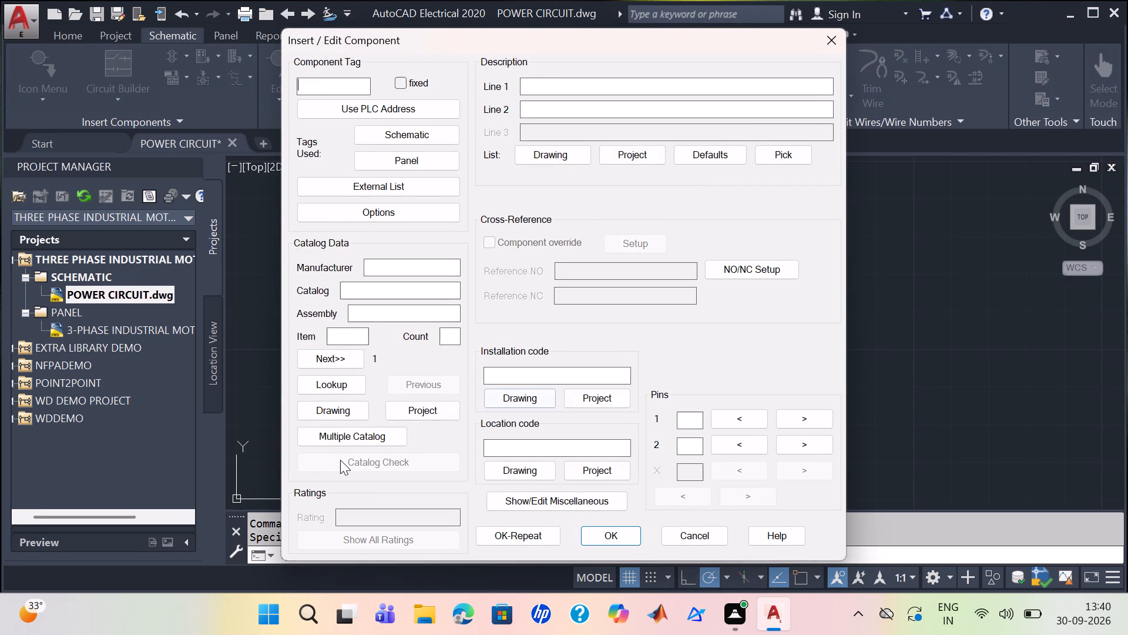
left_click(627, 539)
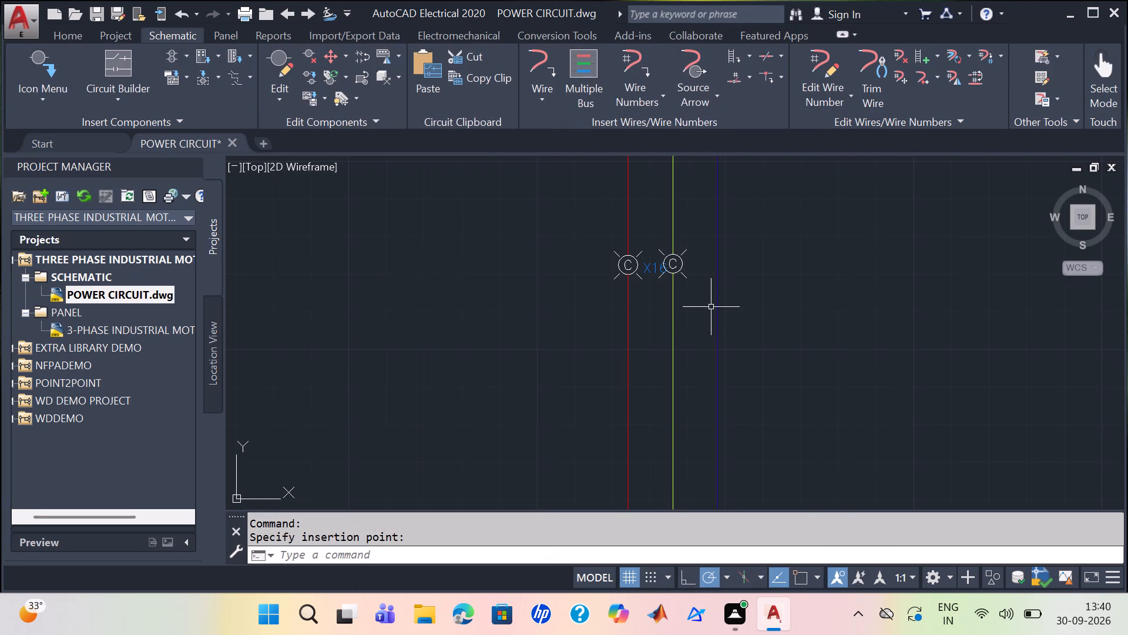
Insert a third Clear Standard pilot light on the blue wire, level with the other two, with an empty component tag.
left_click(57, 64)
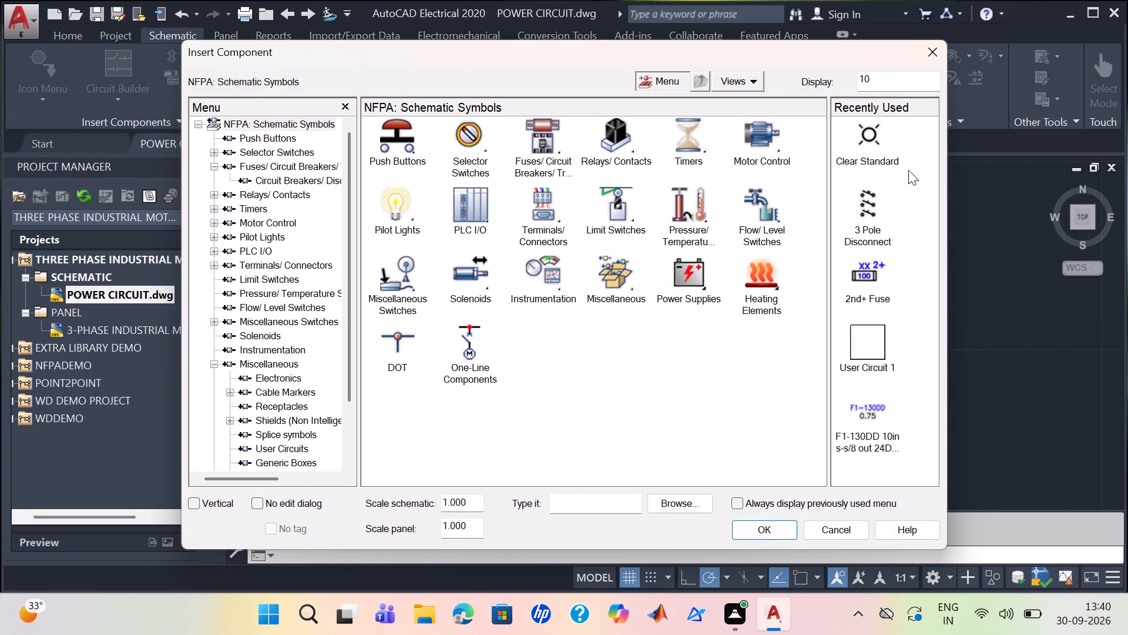
left_click(877, 134)
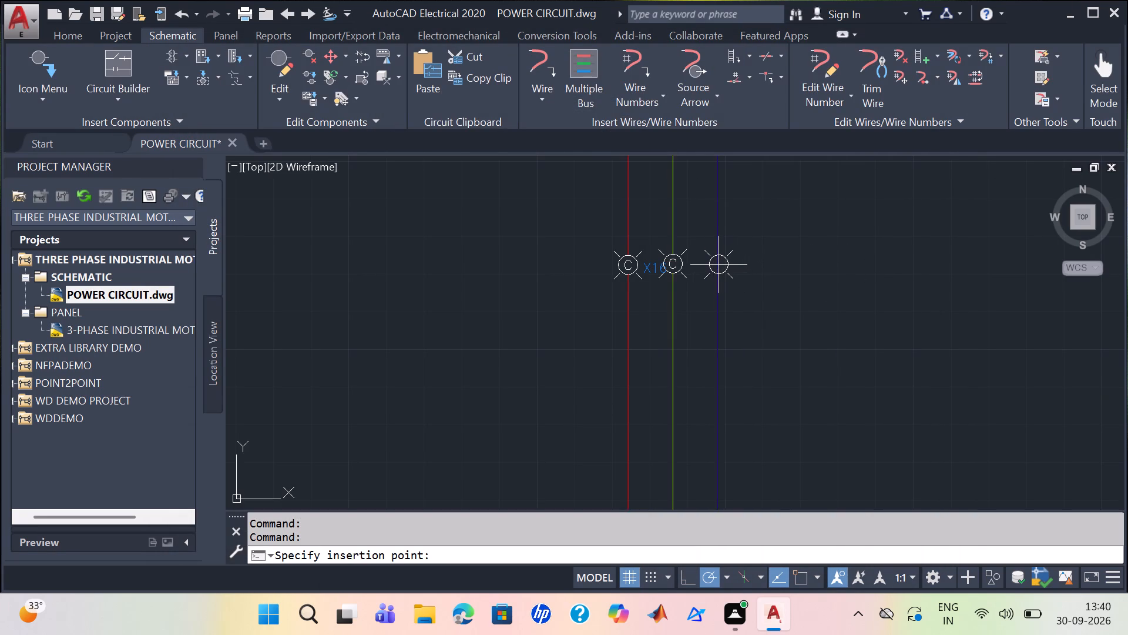
left_click(719, 263)
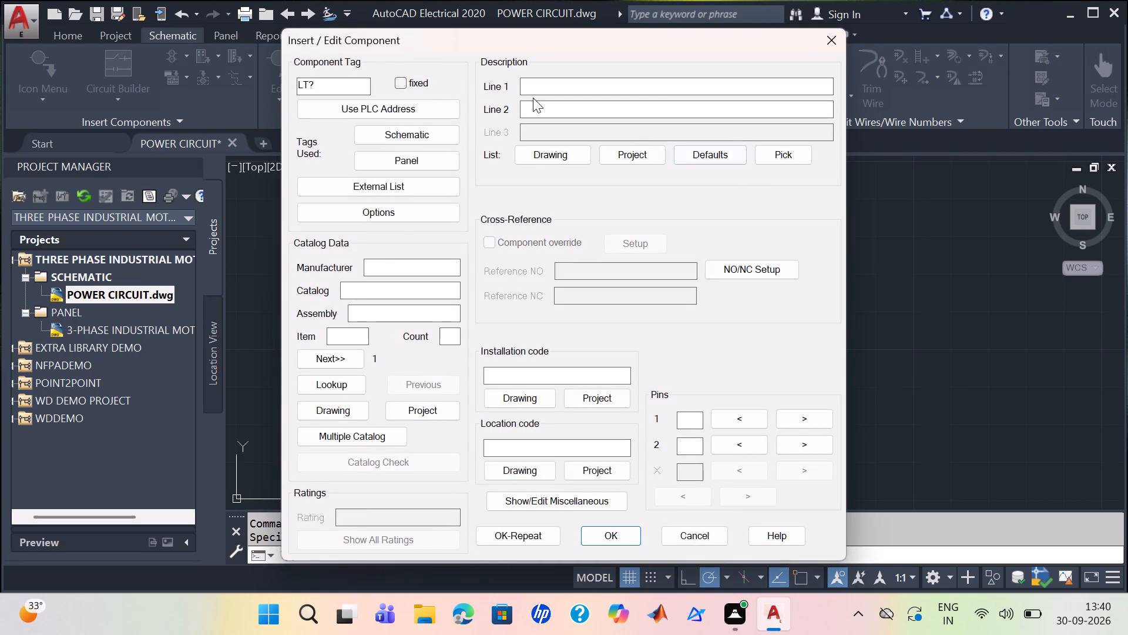
left_click_drag(334, 82, 304, 82)
key("BackSpace")
key("BackSpace")
key("BackSpace")
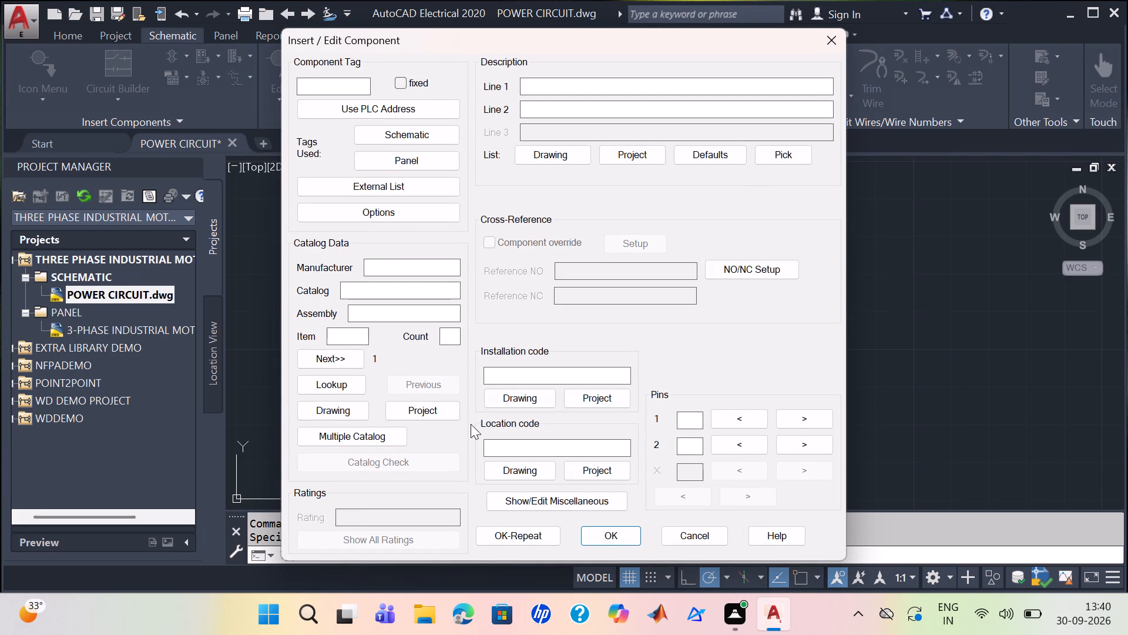
left_click(614, 530)
Examine the middle branch around the new pilot lights, the X7 terminals and the wires below the VFD symbol.
scroll(639, 264, "down", 2)
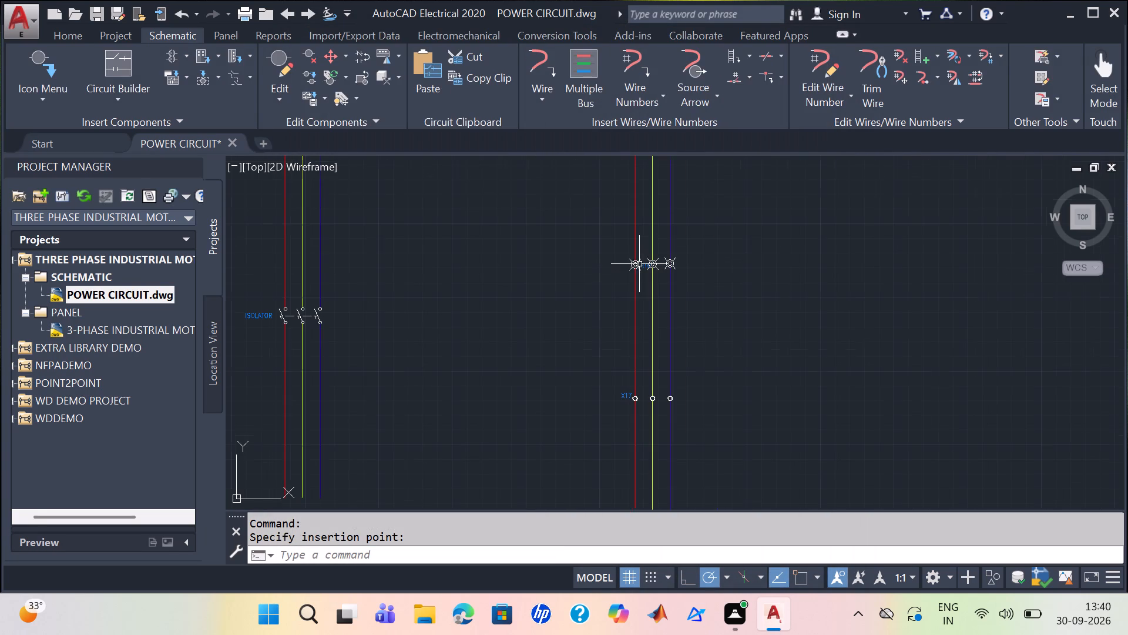
middle_click_drag(763, 283, 708, 447)
scroll(763, 283, "down", 1)
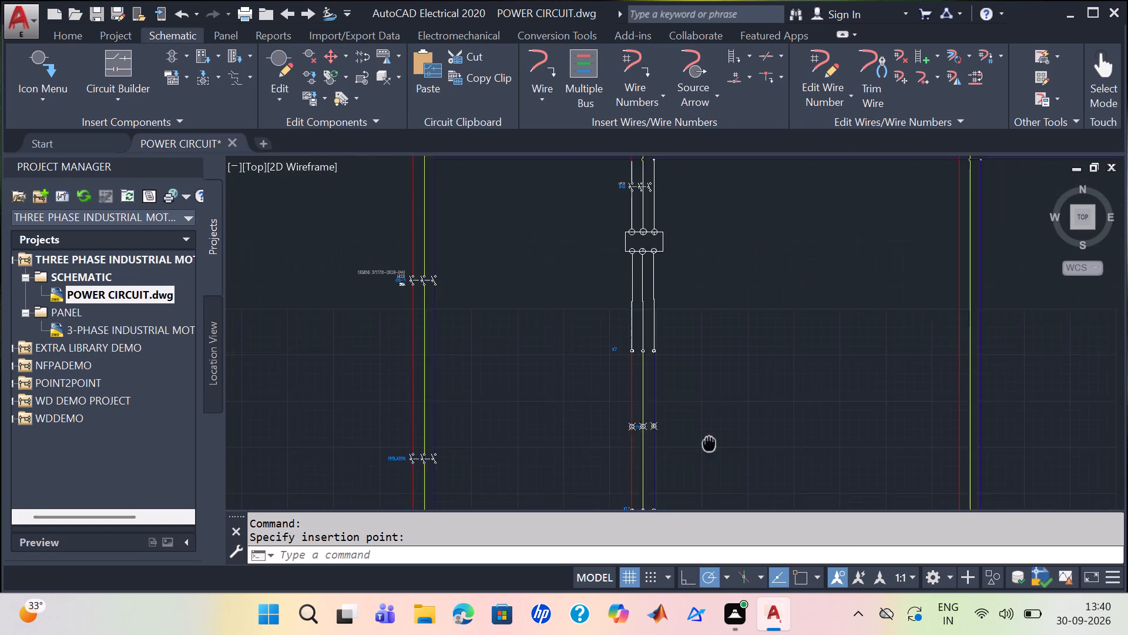
middle_click_drag(708, 447, 707, 453)
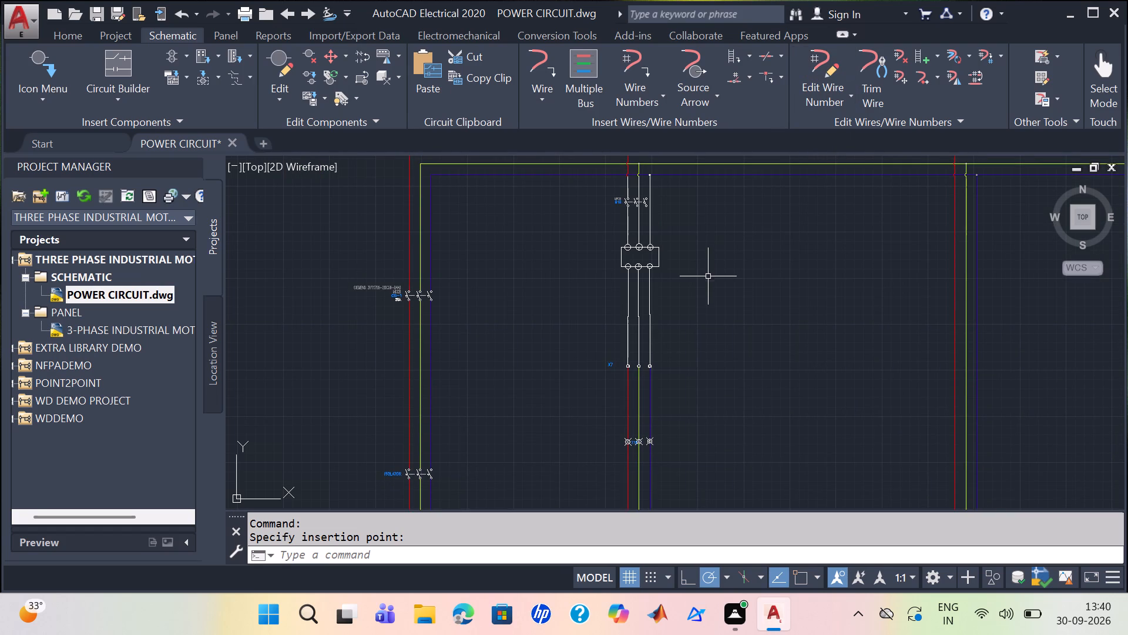
scroll(674, 313, "up", 2)
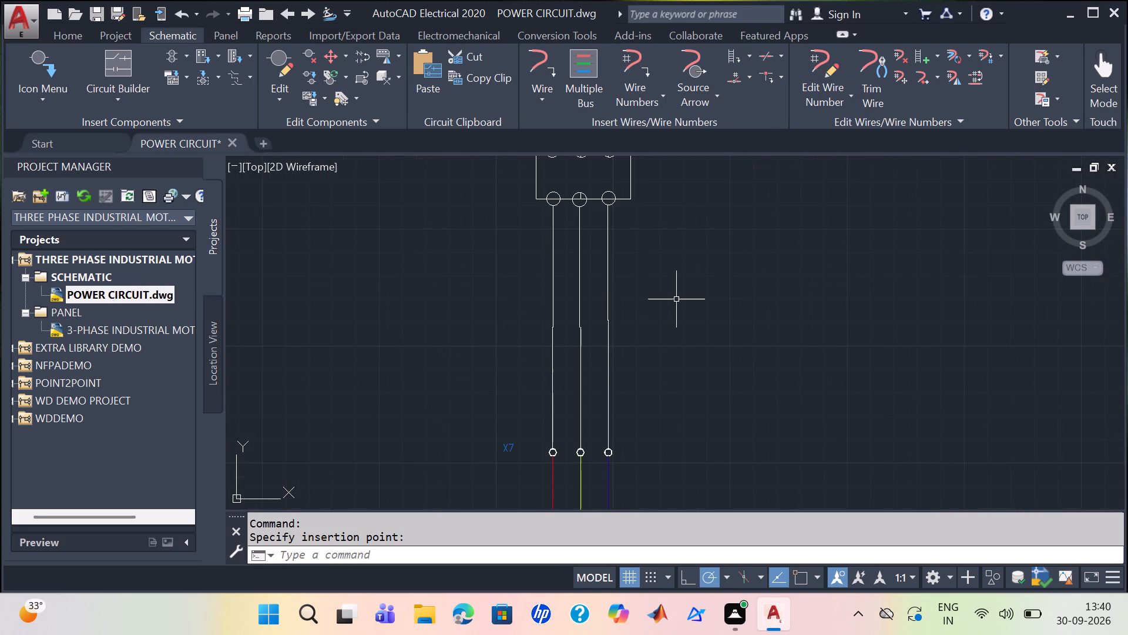
scroll(677, 296, "up", 2)
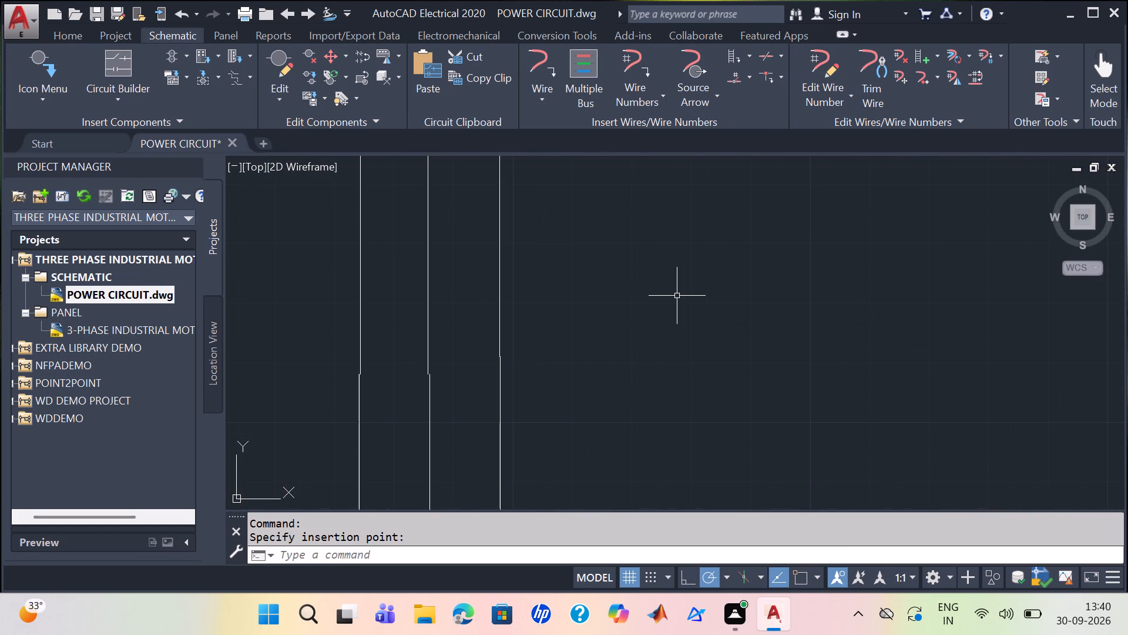
scroll(680, 280, "down", 4)
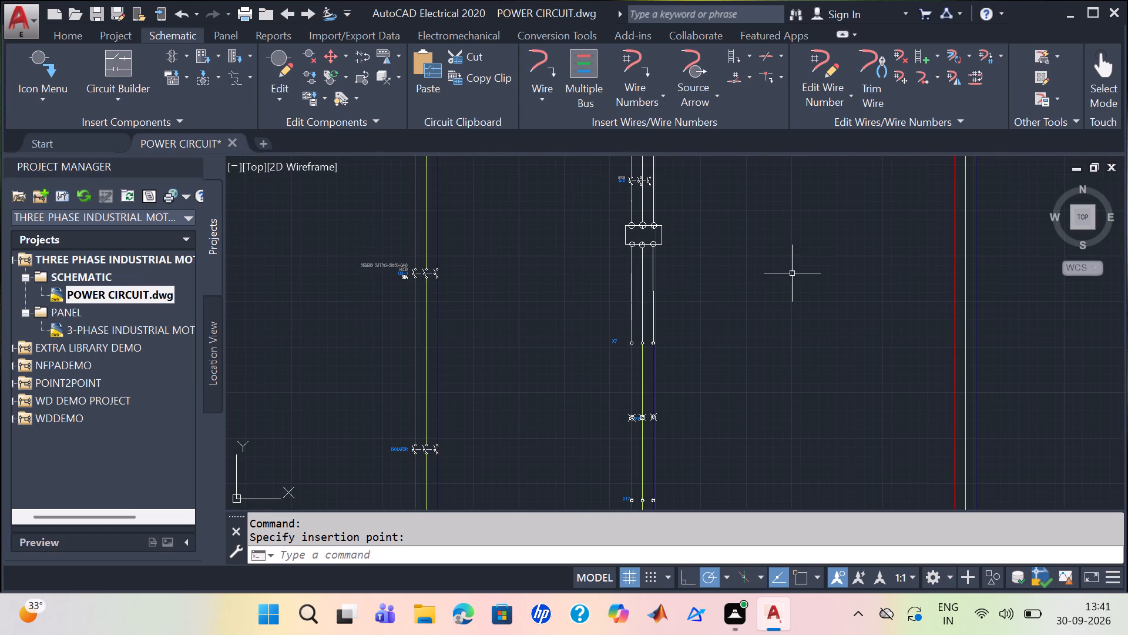
Insert a 3 Pole Disconnect near the top of the right-hand branch, starting on the red wire and building right across all three wires.
middle_click_drag(799, 270, 533, 258)
scroll(803, 269, "down", 1)
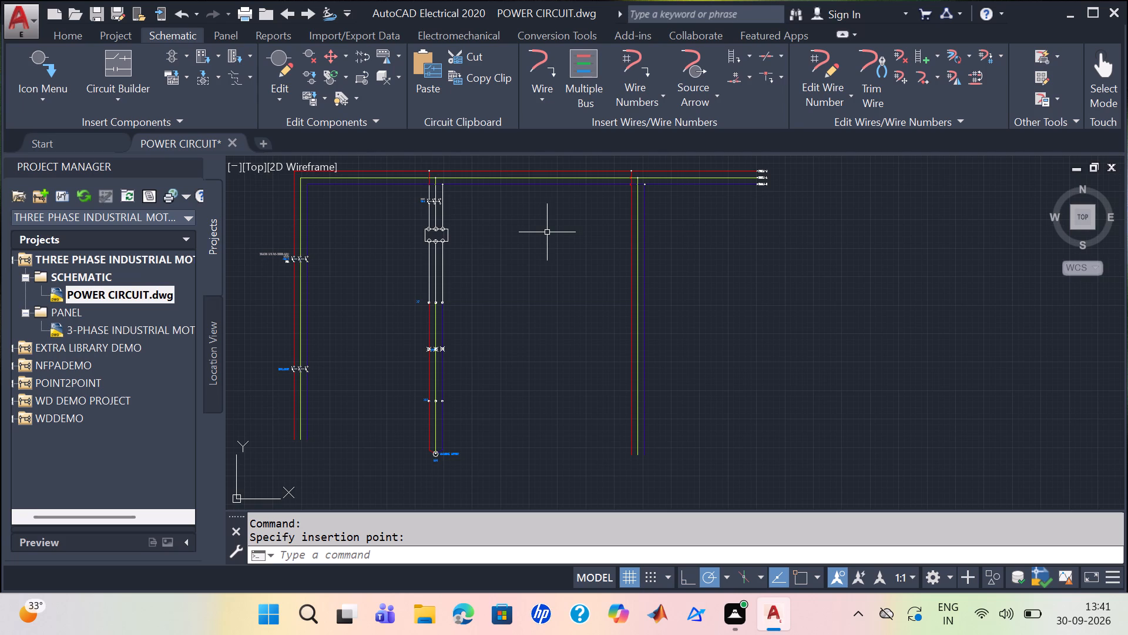
double_click(32, 50)
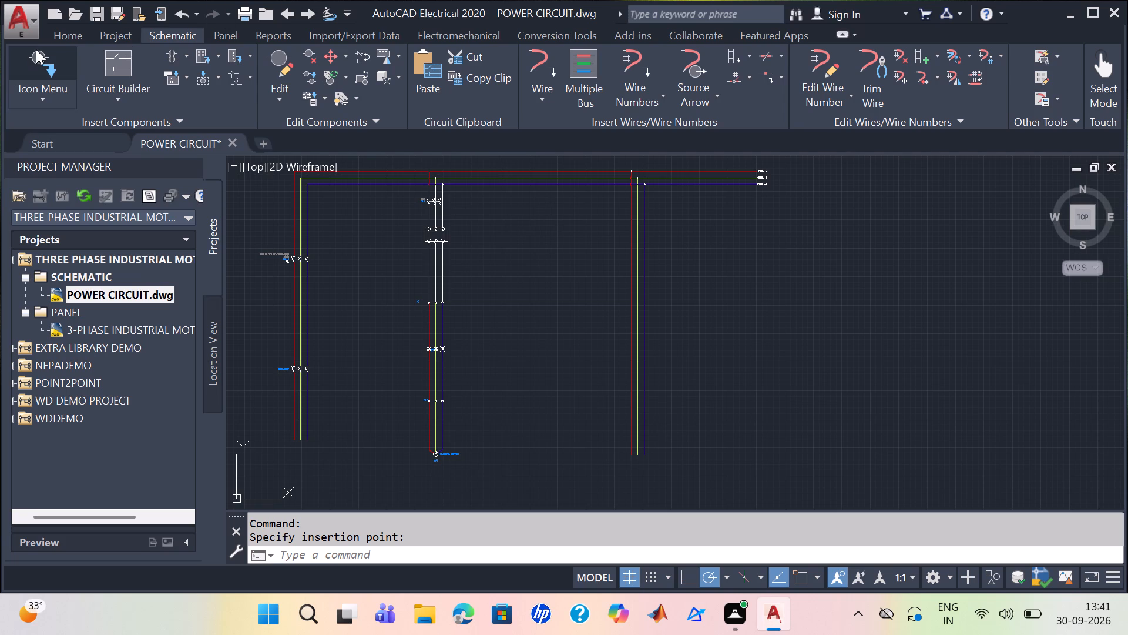
left_click(870, 219)
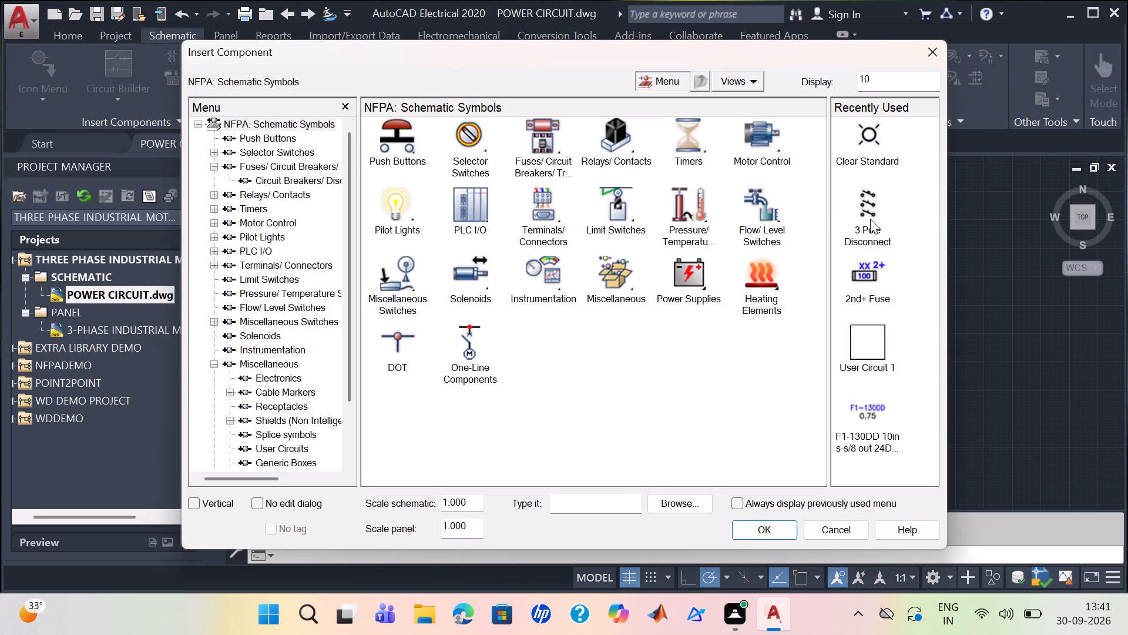
scroll(700, 219, "up", 2)
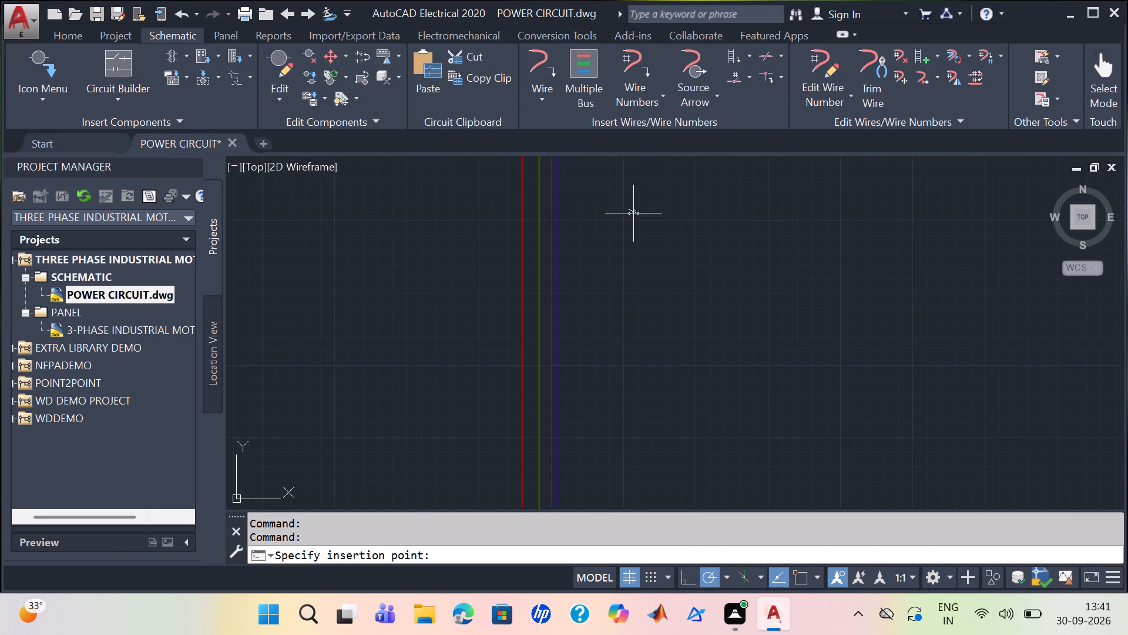
scroll(638, 210, "down", 1)
middle_click_drag(654, 236, 658, 252)
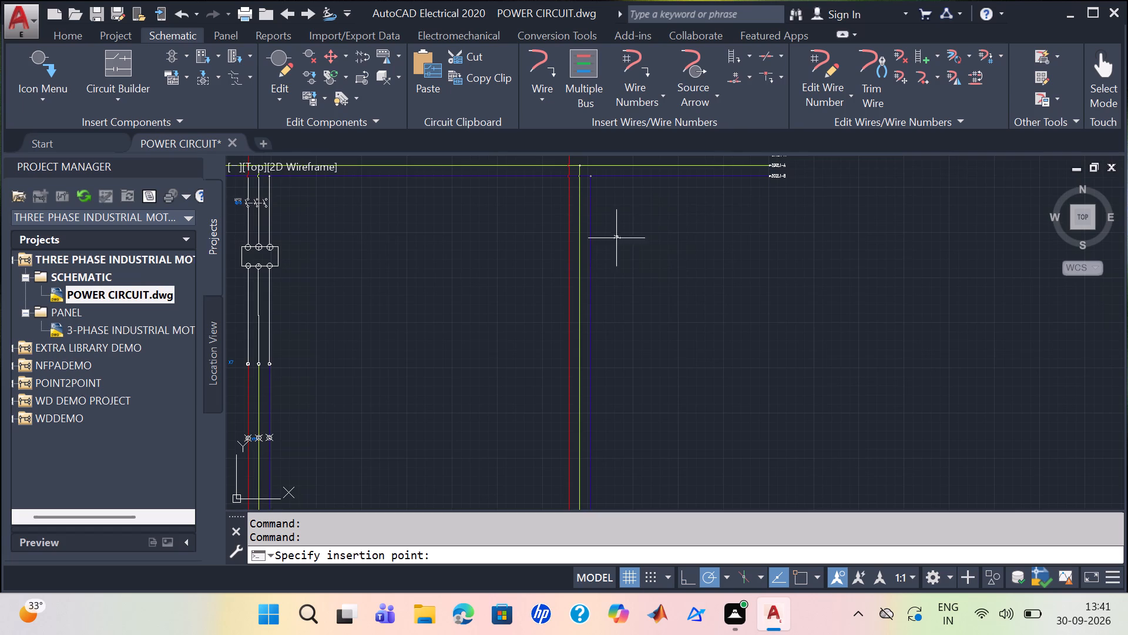
left_click(569, 230)
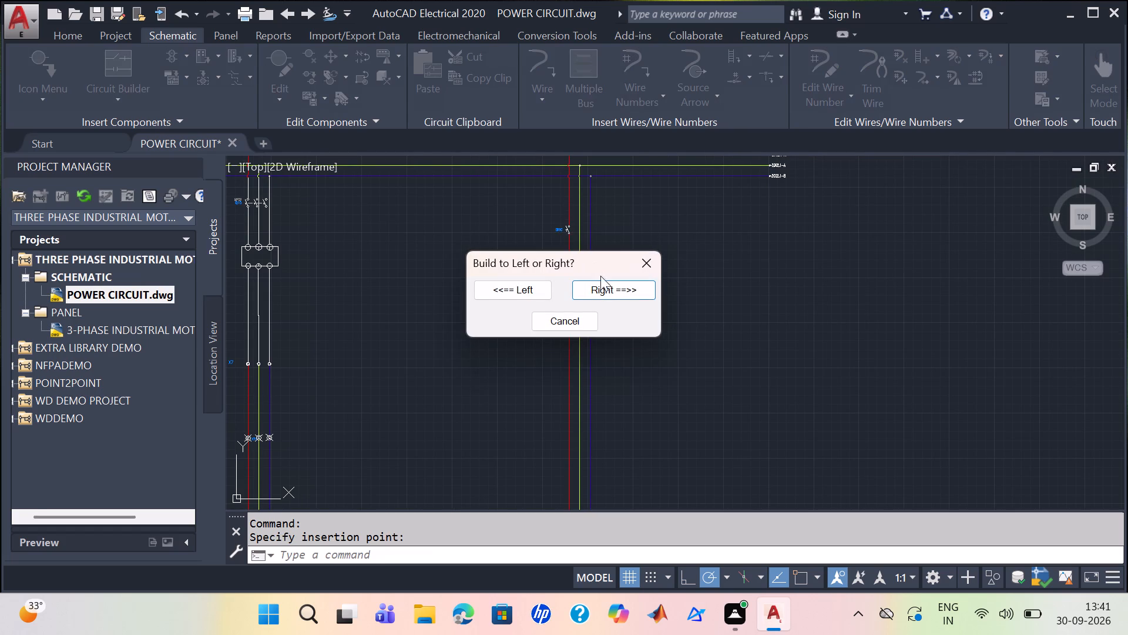
left_click(605, 288)
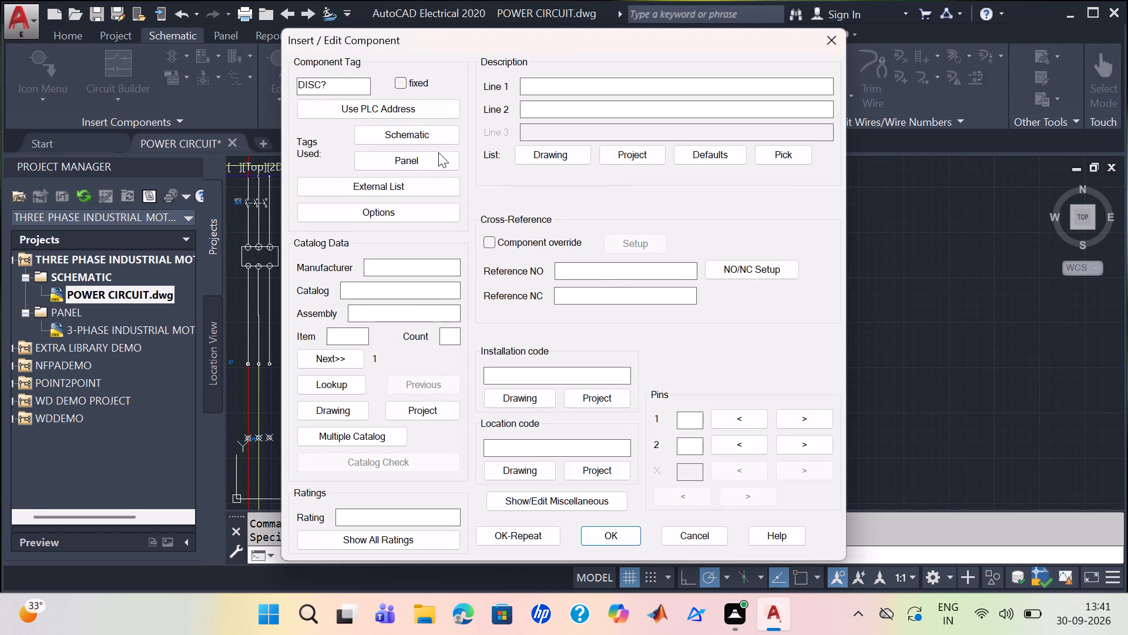
Give the new three-pole disconnect the component tag Q20 and the location code MPCB.
left_click_drag(355, 86, 297, 79)
left_click_drag(297, 79, 294, 78)
type("Q2")
key("0")
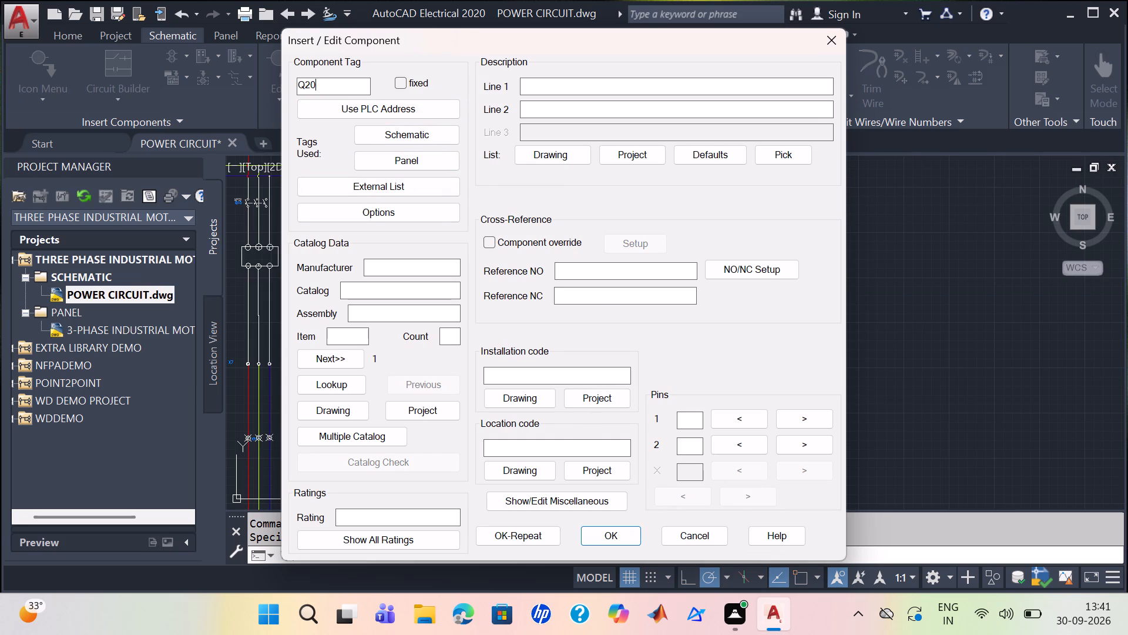
left_click(566, 440)
key("m")
key("p")
key("c")
key("b")
left_click(612, 527)
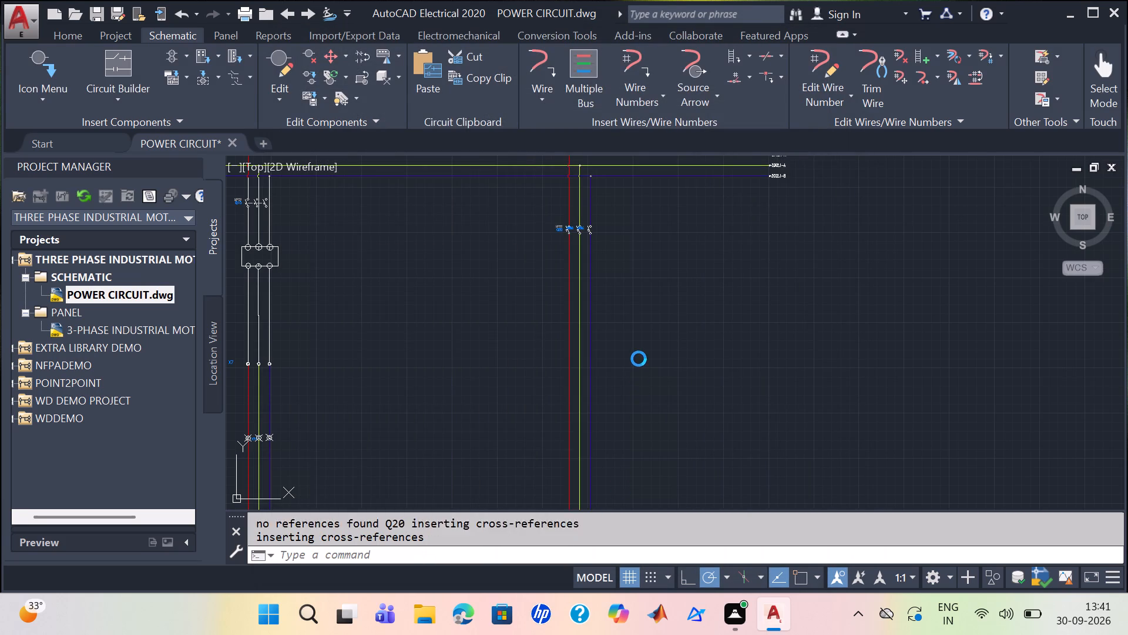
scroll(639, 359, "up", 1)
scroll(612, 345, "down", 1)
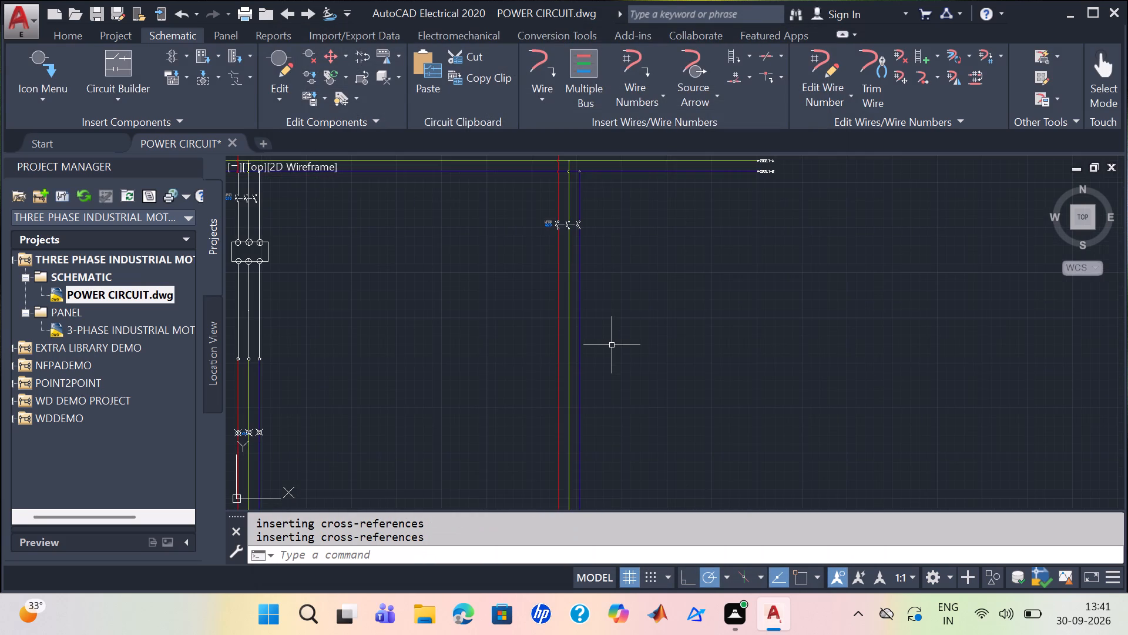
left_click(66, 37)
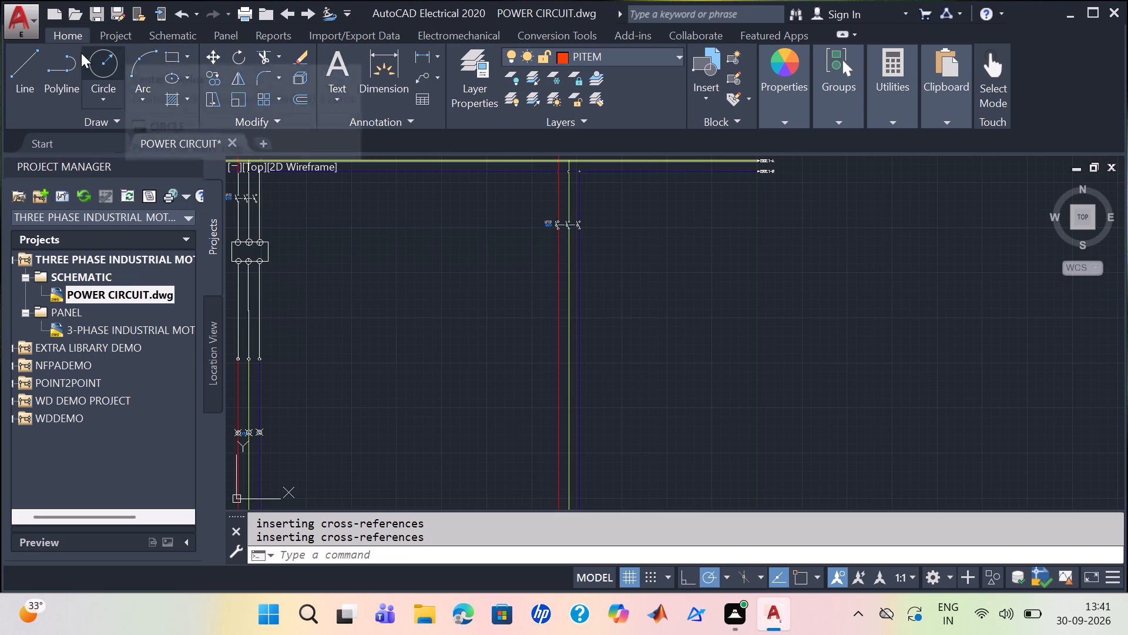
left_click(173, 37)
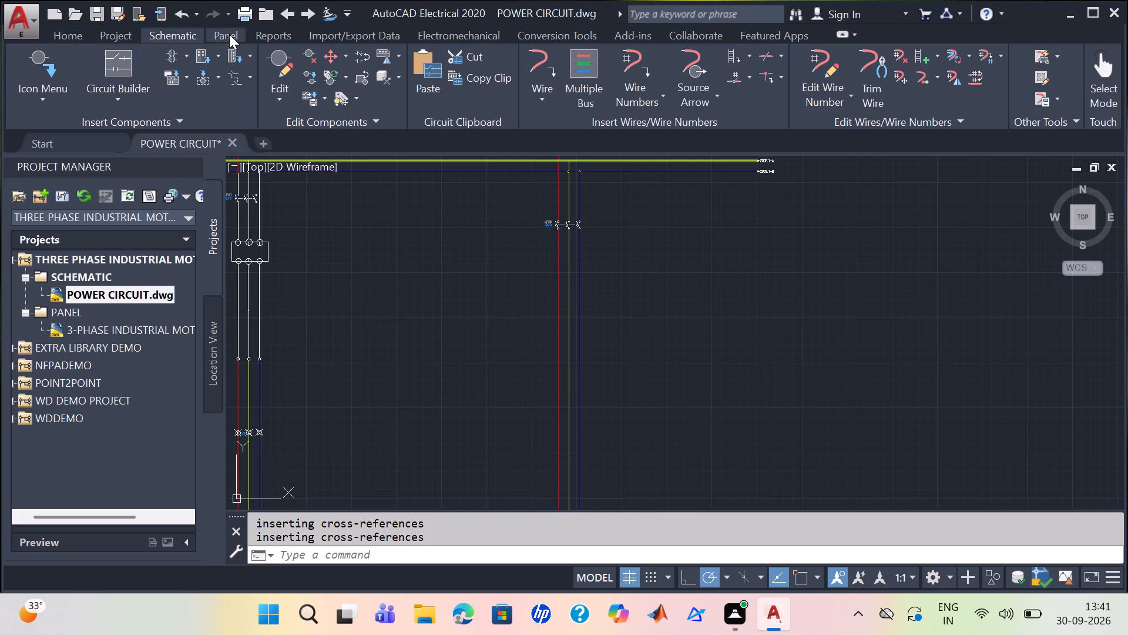
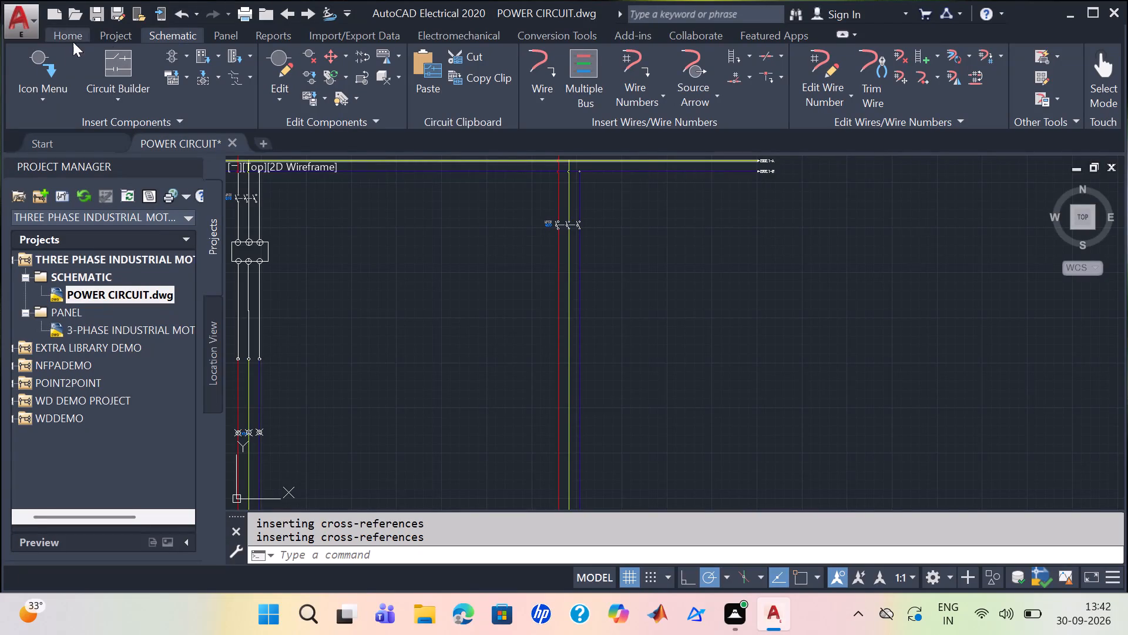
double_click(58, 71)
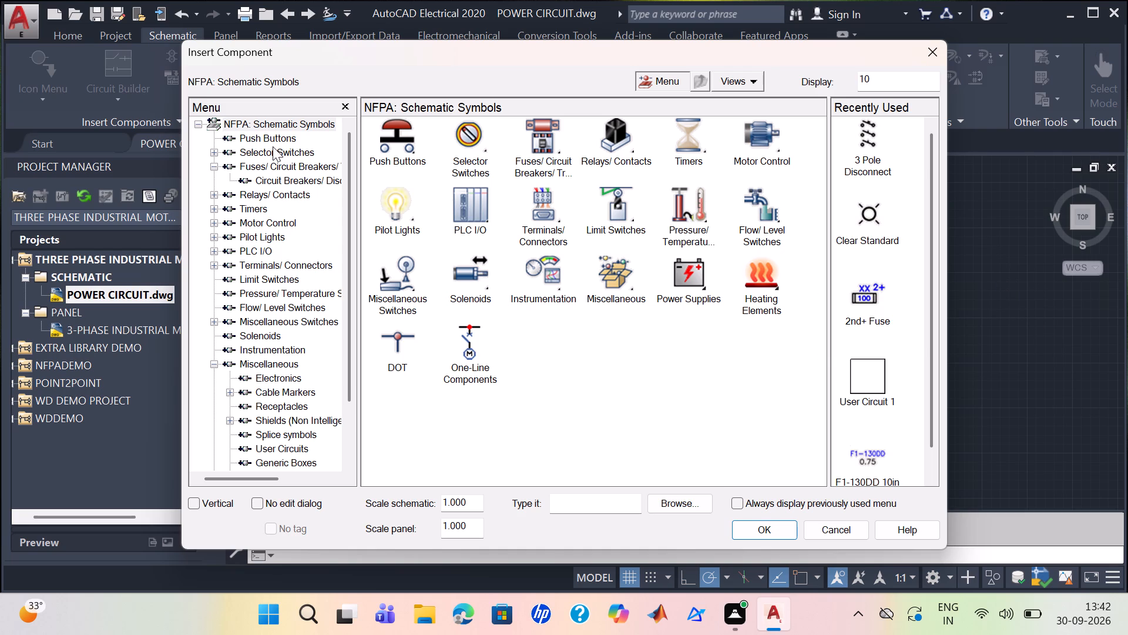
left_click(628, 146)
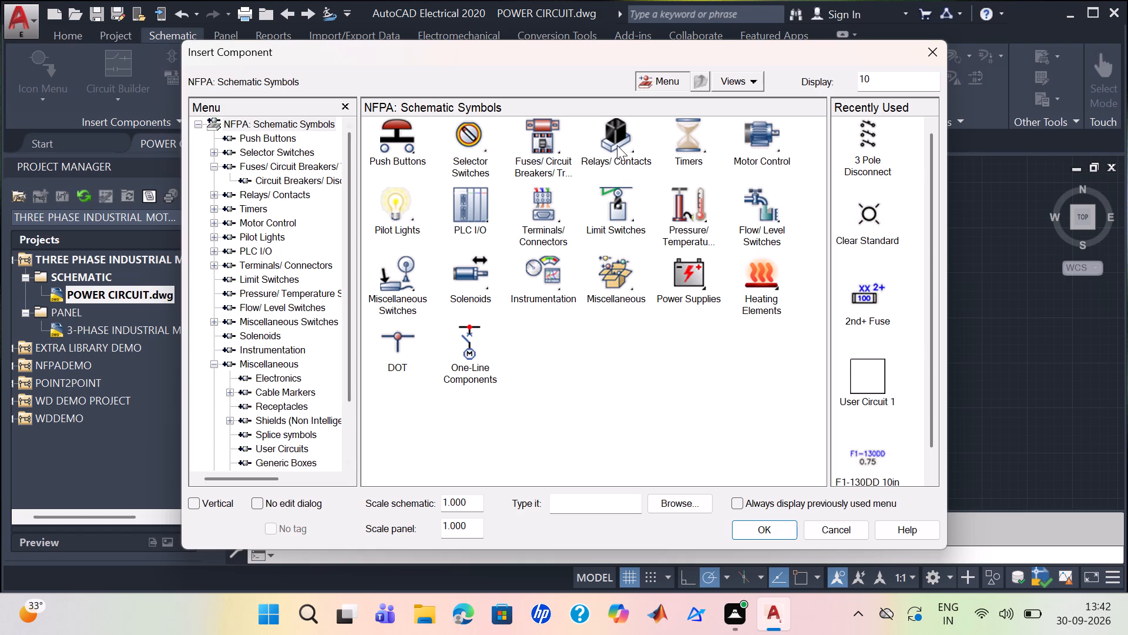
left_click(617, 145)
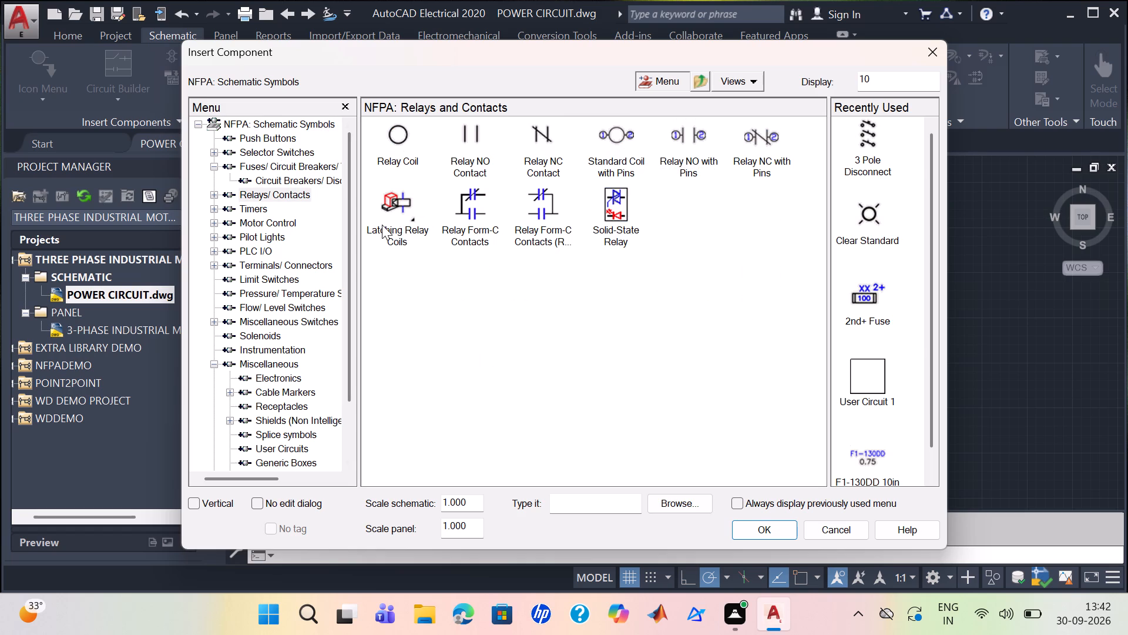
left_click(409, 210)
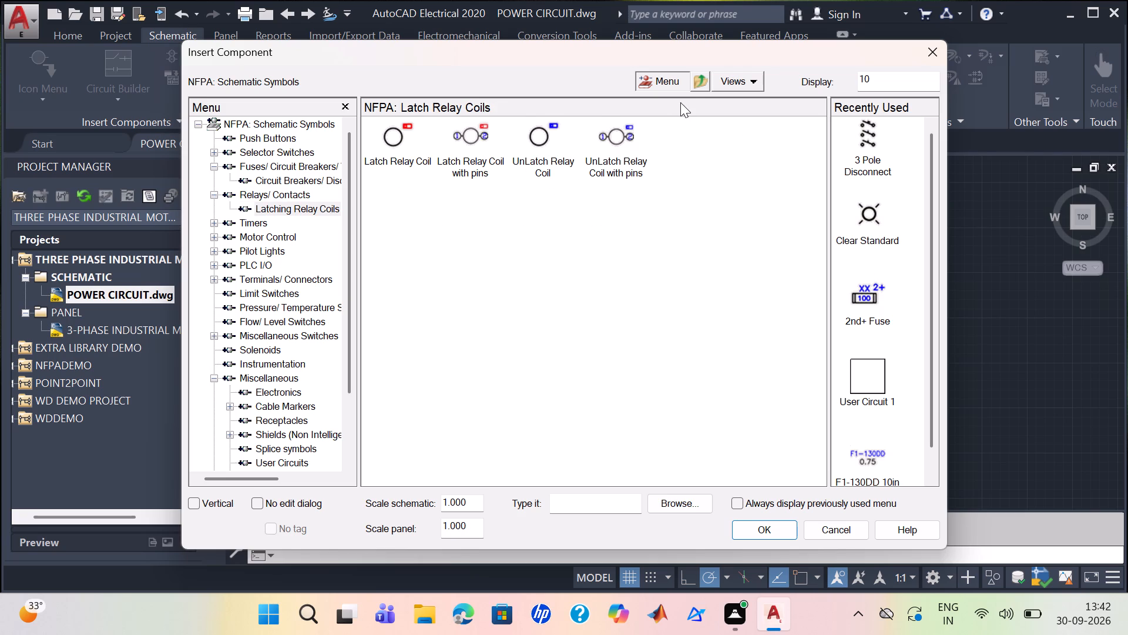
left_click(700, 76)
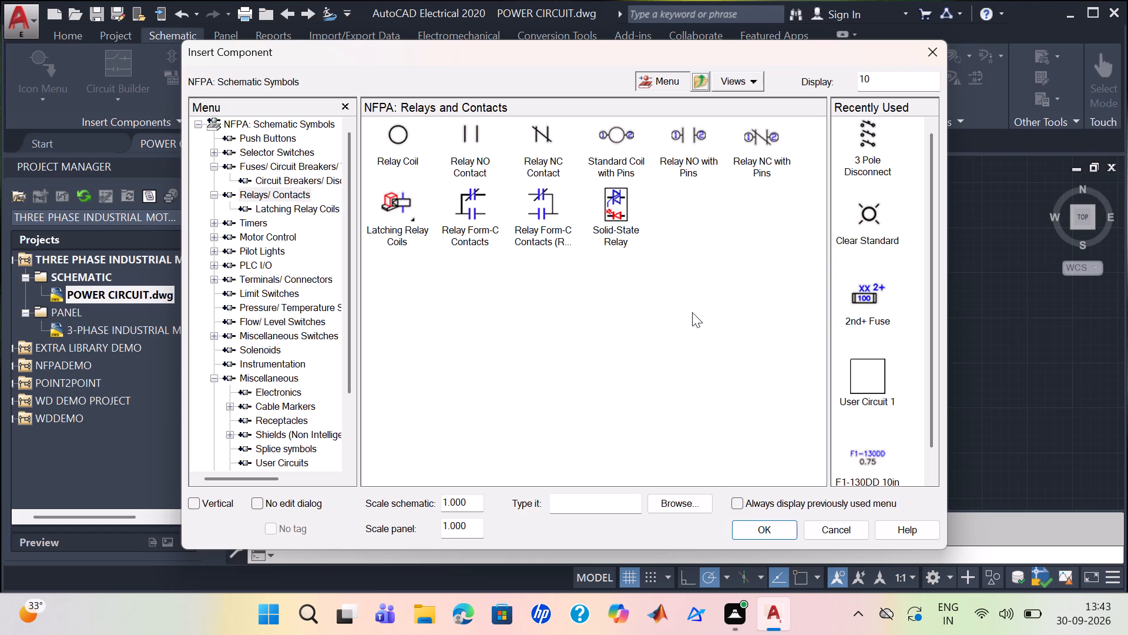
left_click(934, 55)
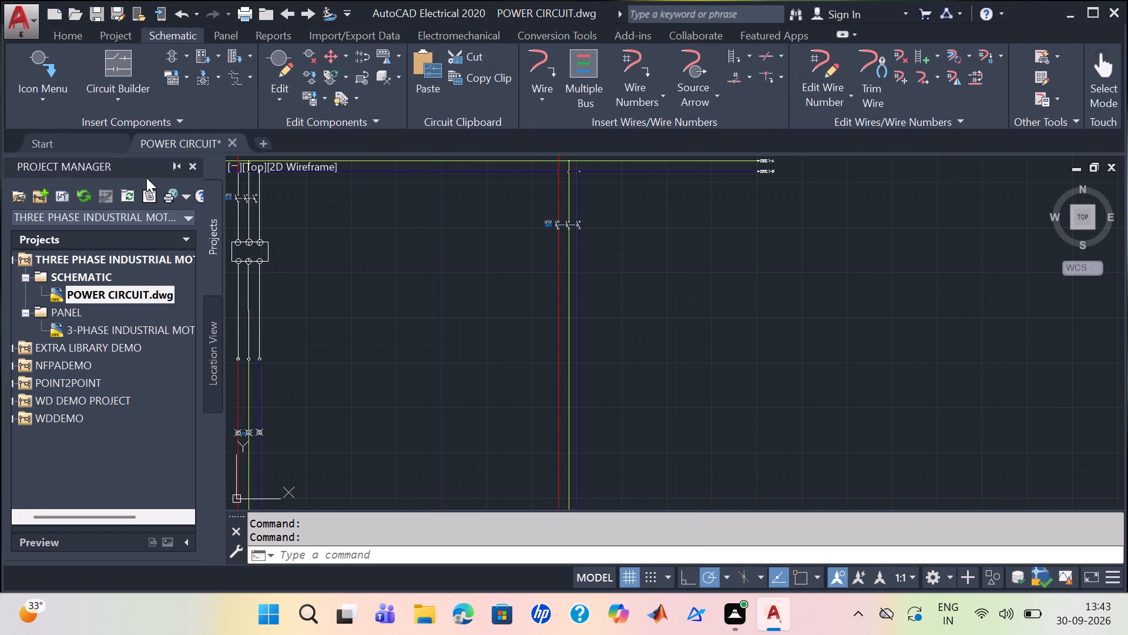
Insert 3 Phase Starter Contacts with Overload below Q20 on the right-hand branch, starting on the red wire and building right across all three wires.
left_click(51, 73)
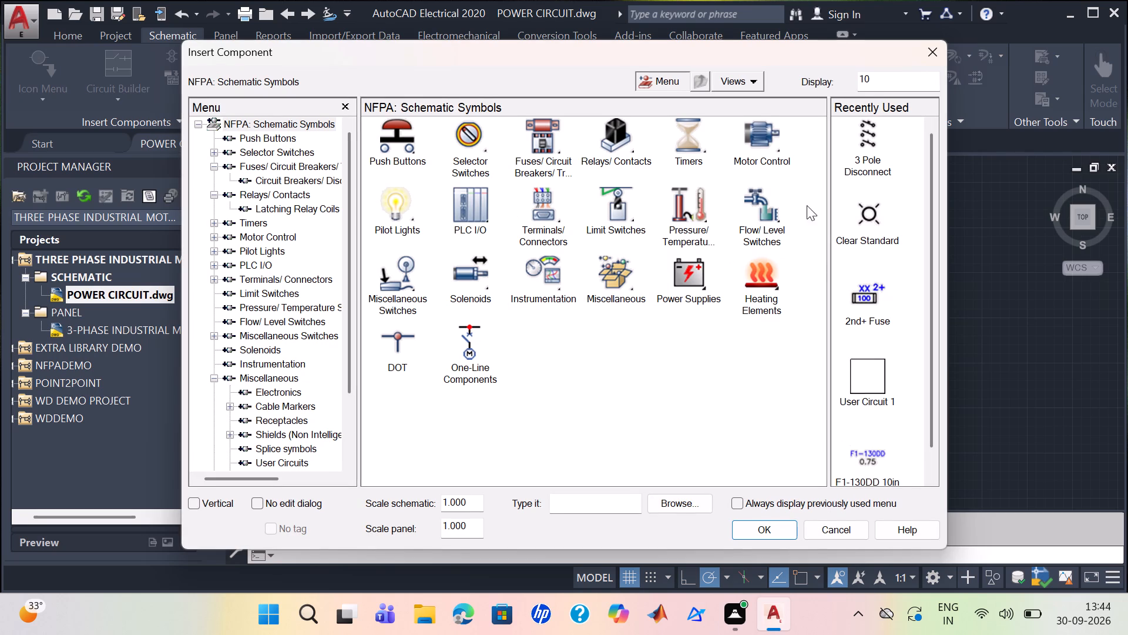
left_click_drag(763, 151, 771, 150)
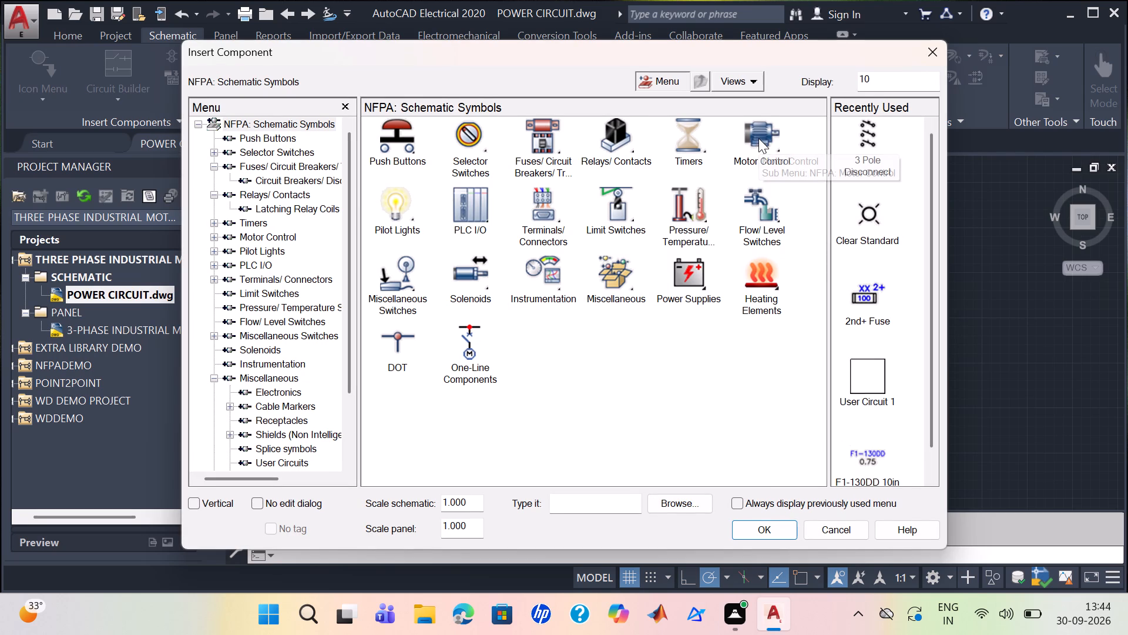
left_click(758, 138)
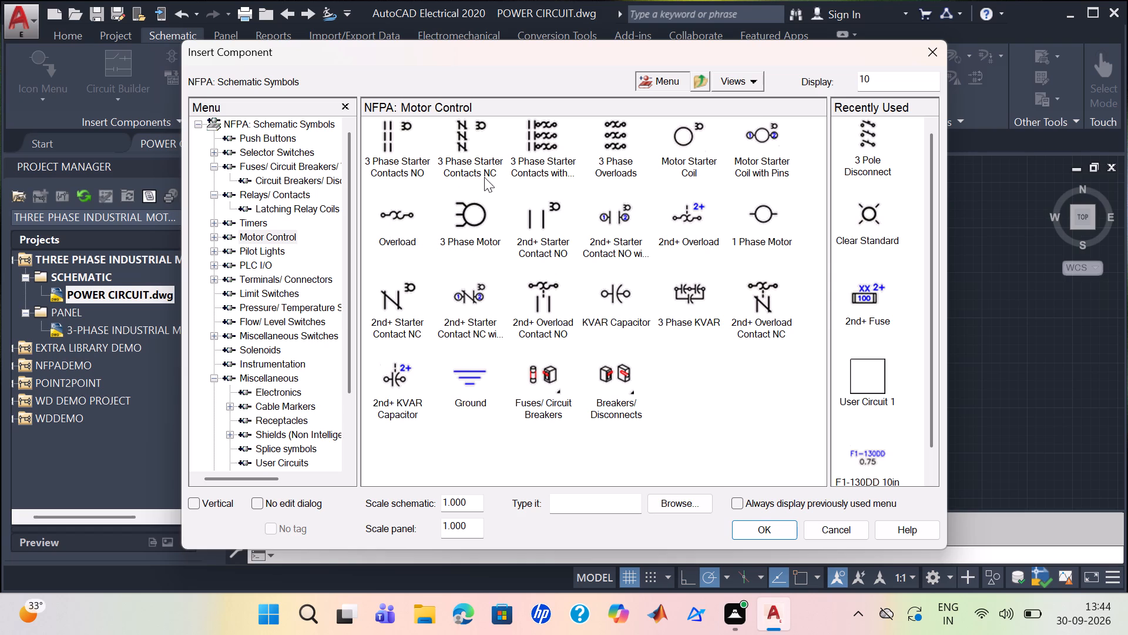
left_click(537, 147)
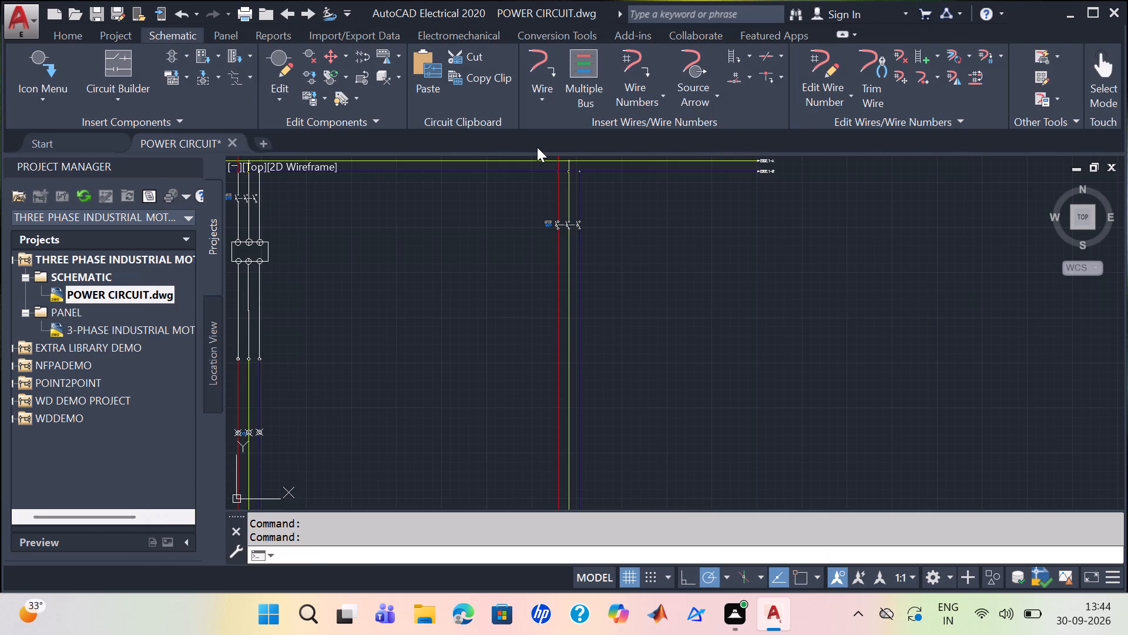
left_click(558, 285)
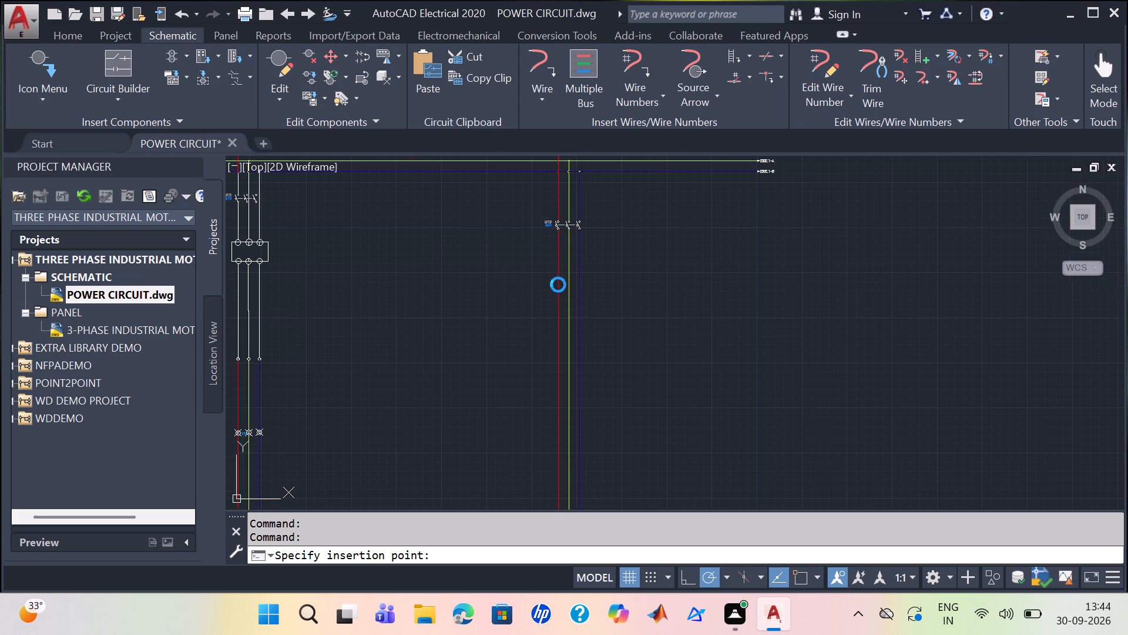
left_click(606, 290)
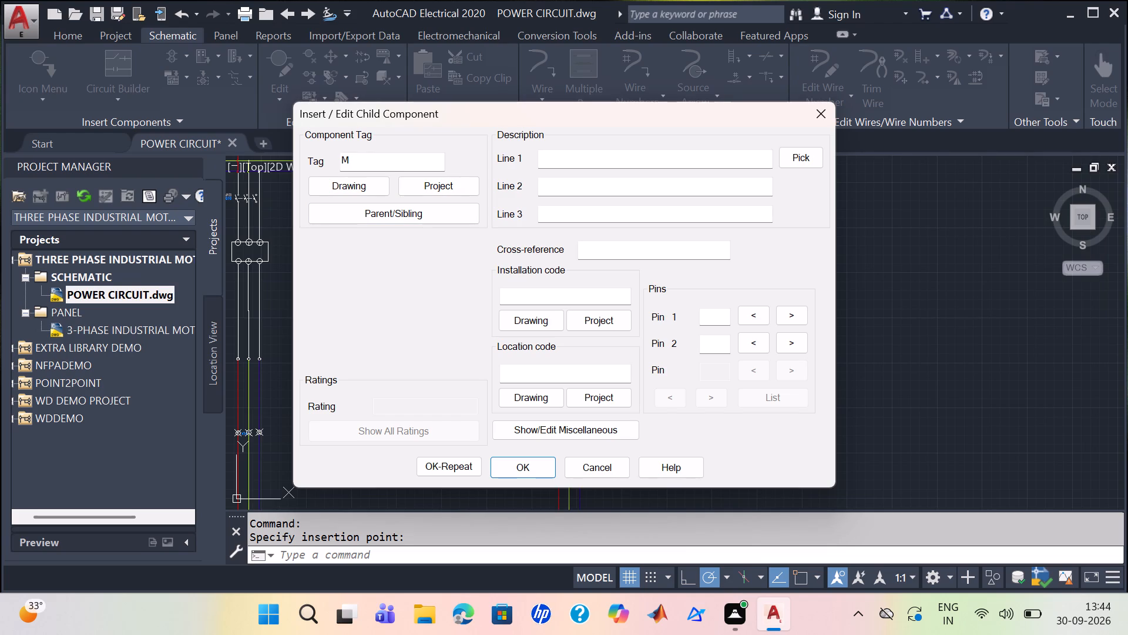
Give the new three-phase starter contacts the component tag Q50.
left_click_drag(394, 162, 334, 145)
key("q")
type("50")
left_click(534, 469)
Insert a 3 Pole Disconnect below Q50 on the right-hand branch, starting on the red wire and building right across all three wires.
scroll(620, 362, "up", 2)
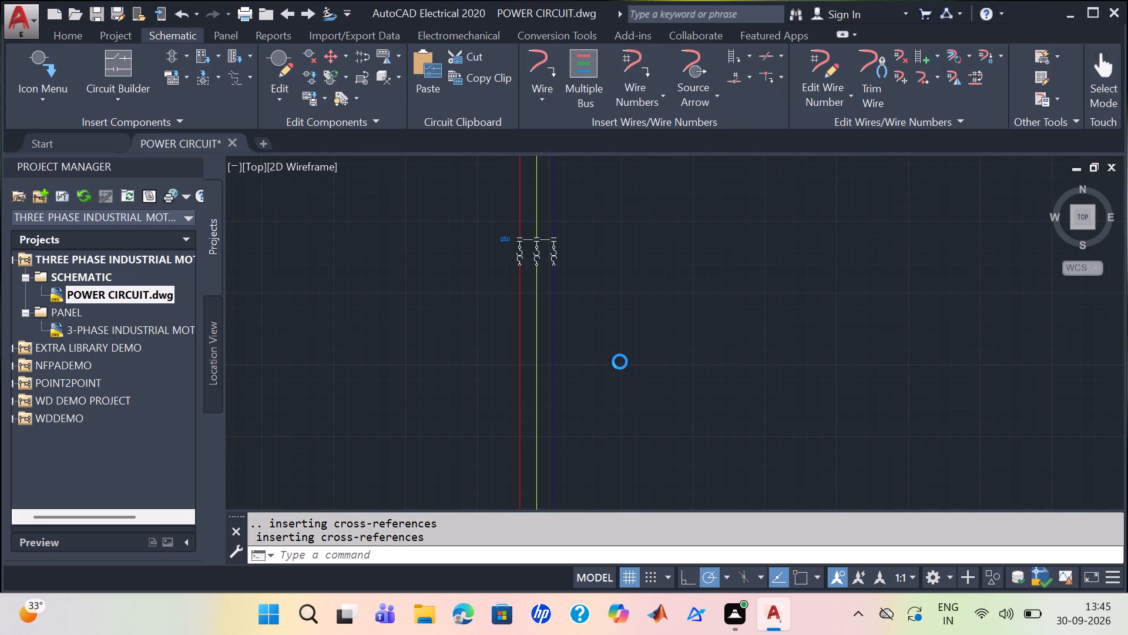
scroll(572, 316, "down", 1)
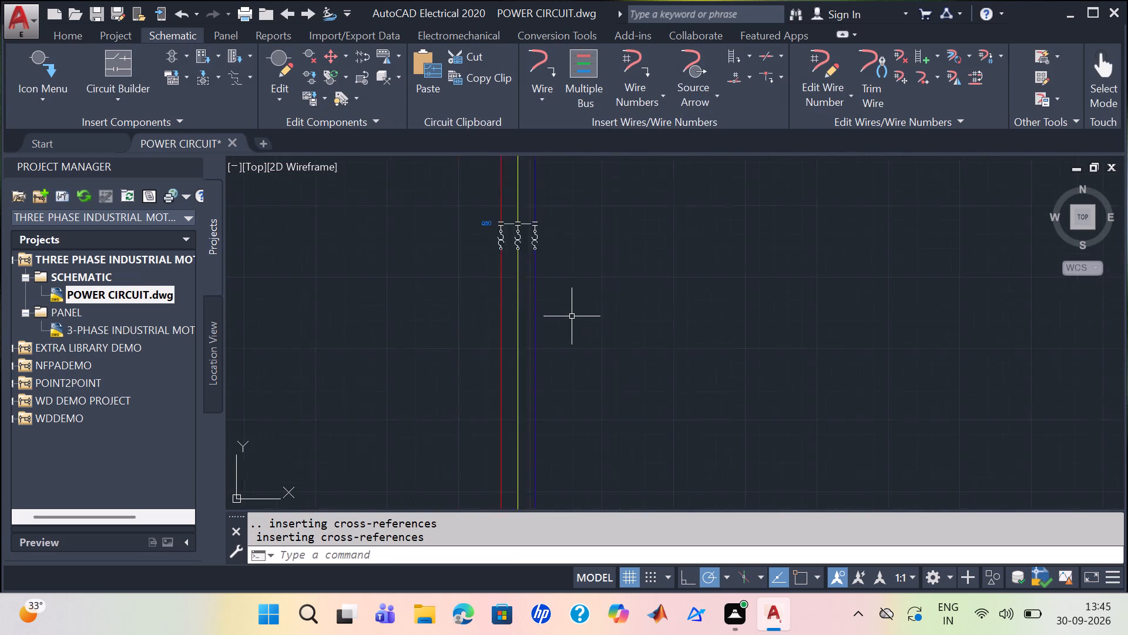
scroll(572, 316, "down", 1)
left_click(45, 53)
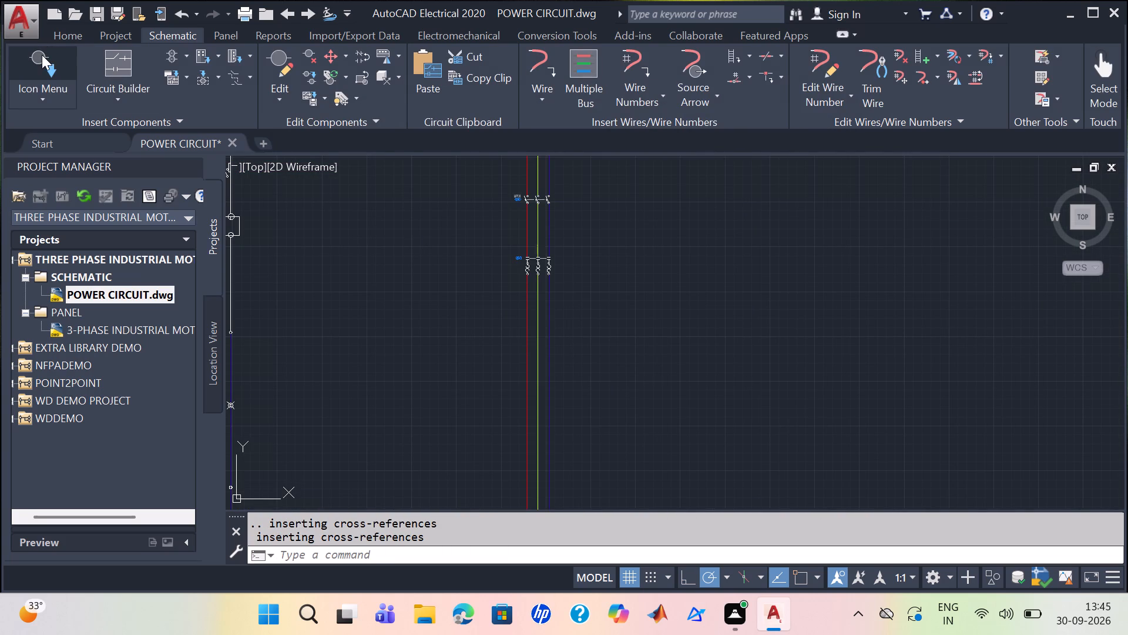
left_click(889, 229)
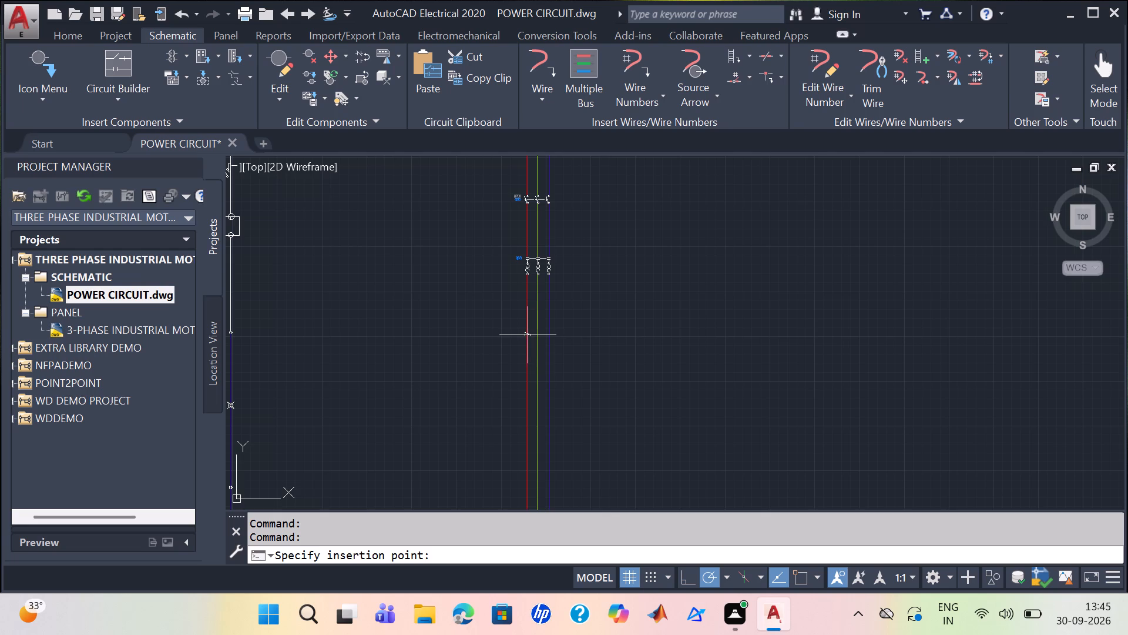
left_click(527, 334)
left_click(616, 286)
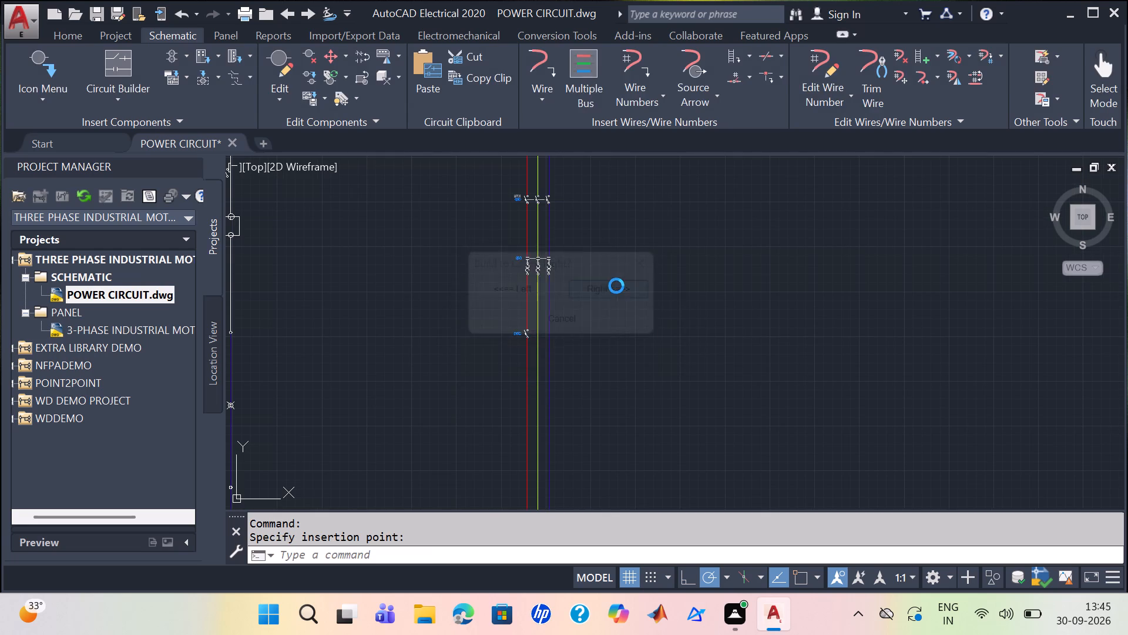
Give the new three-pole disconnect the component tag K20 and the location code MC.
left_click_drag(337, 84, 257, 82)
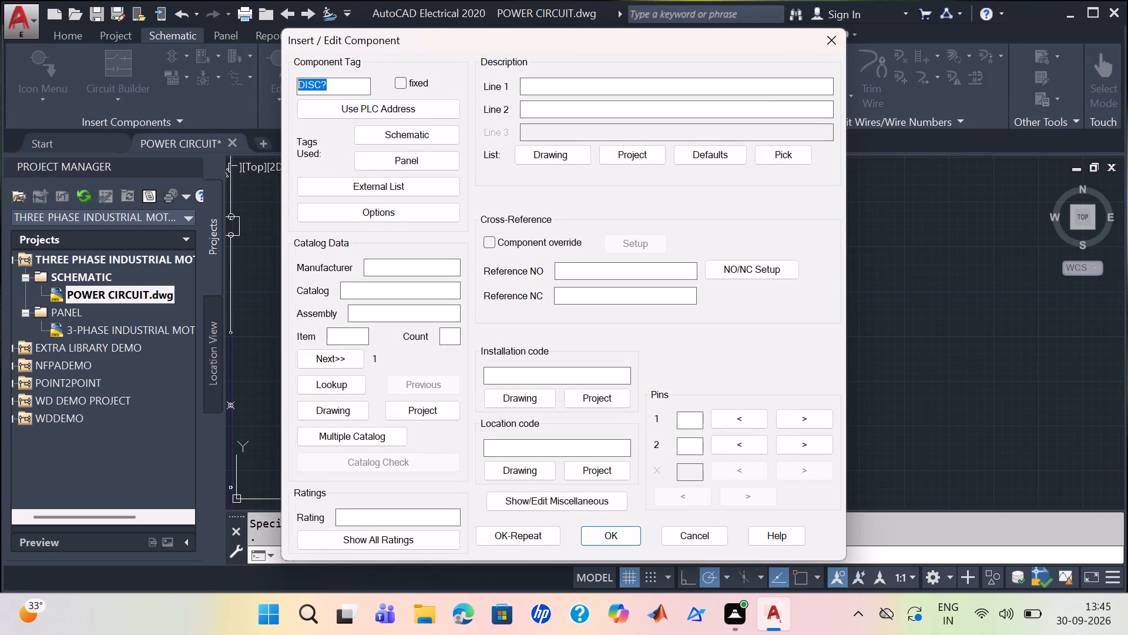
left_click_drag(257, 82, 246, 82)
key("k")
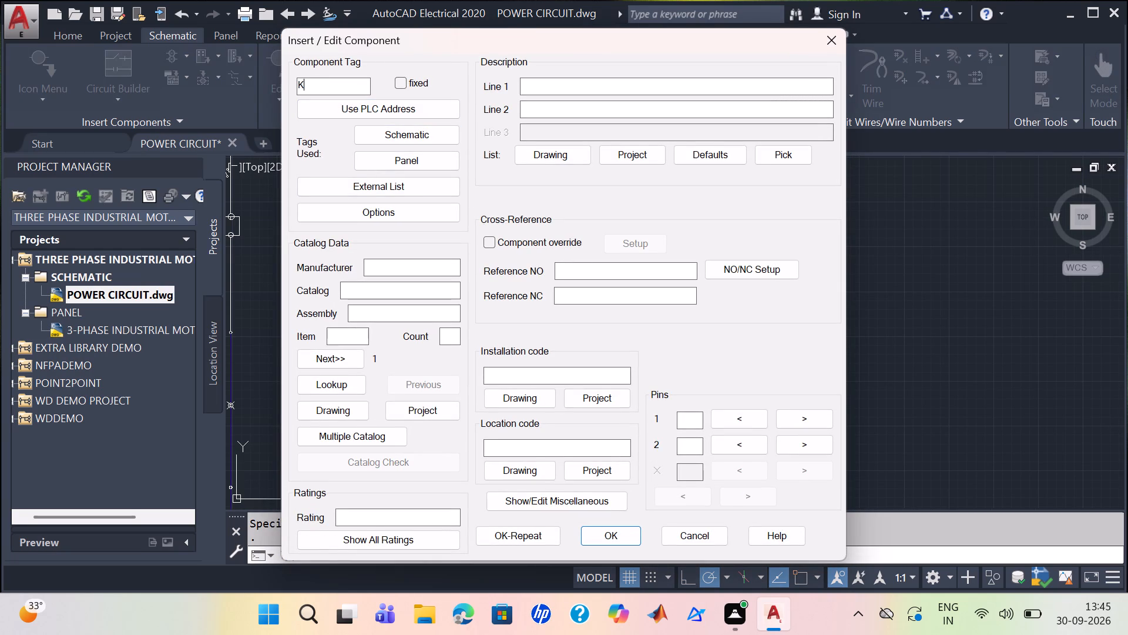
type("20")
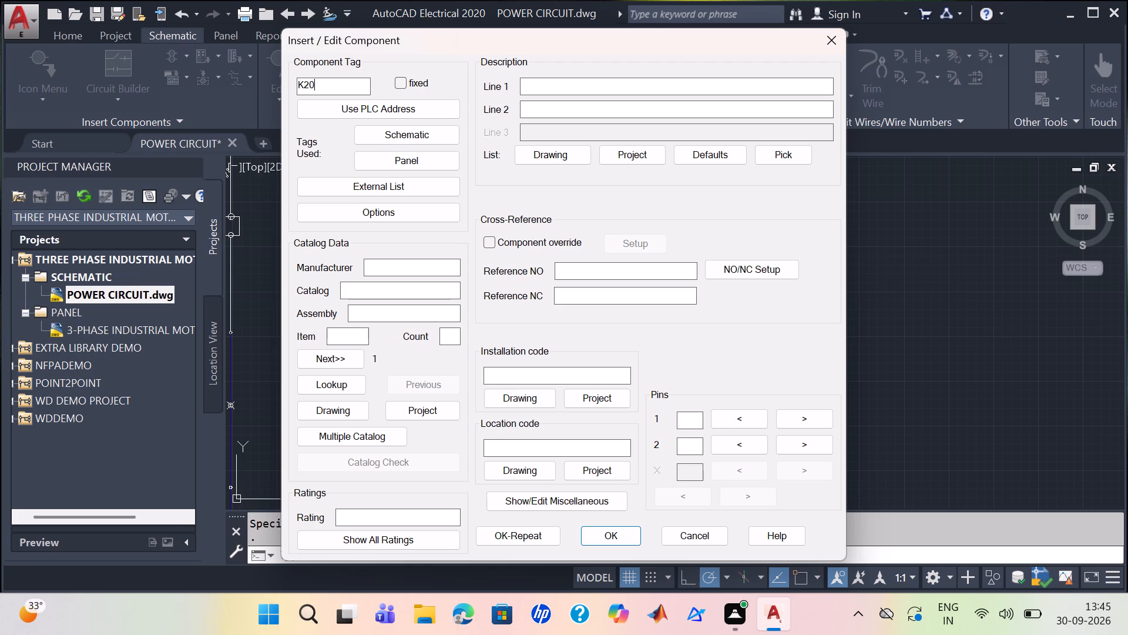
left_click(544, 447)
type("MC")
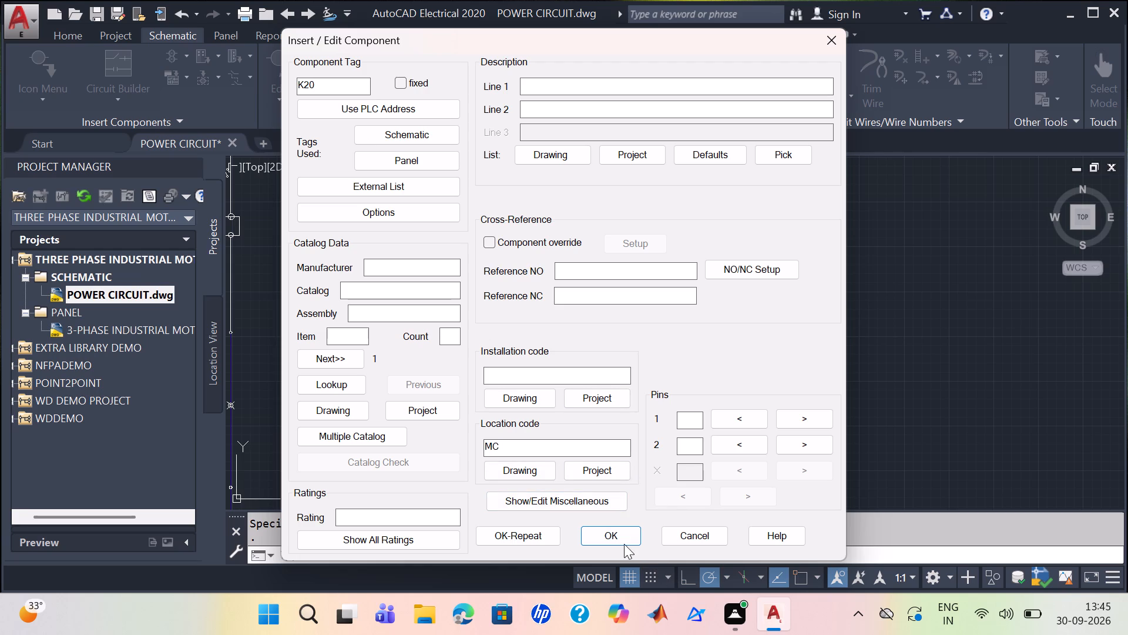
left_click(620, 534)
Insert three Round terminals below K20 on the right-hand branch, one each on the red, green and blue wires.
scroll(739, 435, "down", 1)
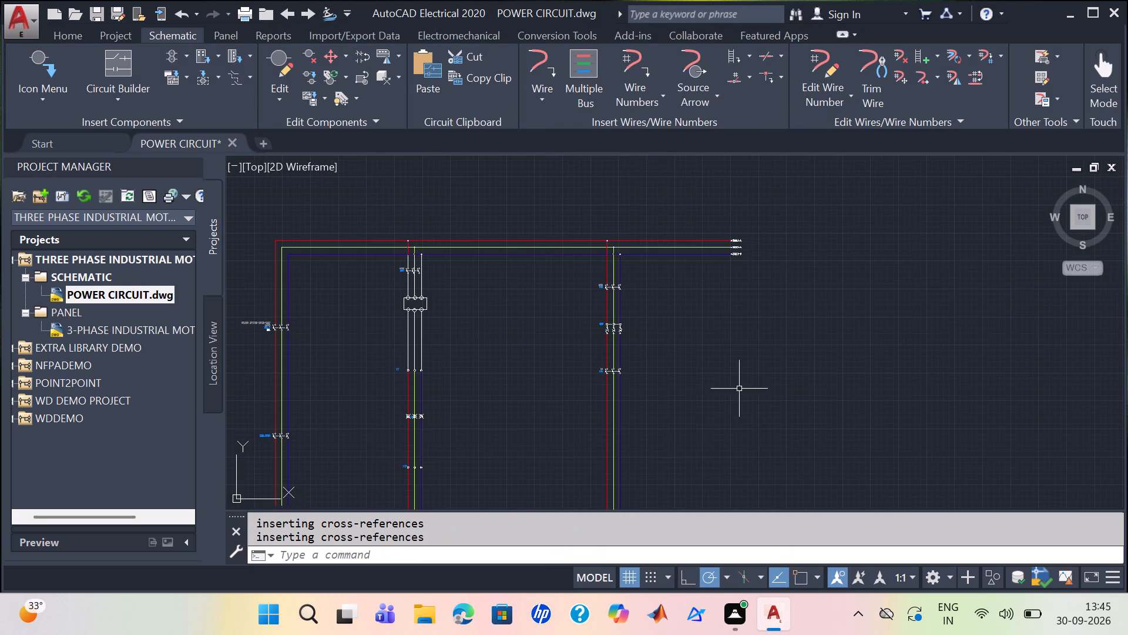
middle_click_drag(740, 380, 720, 250)
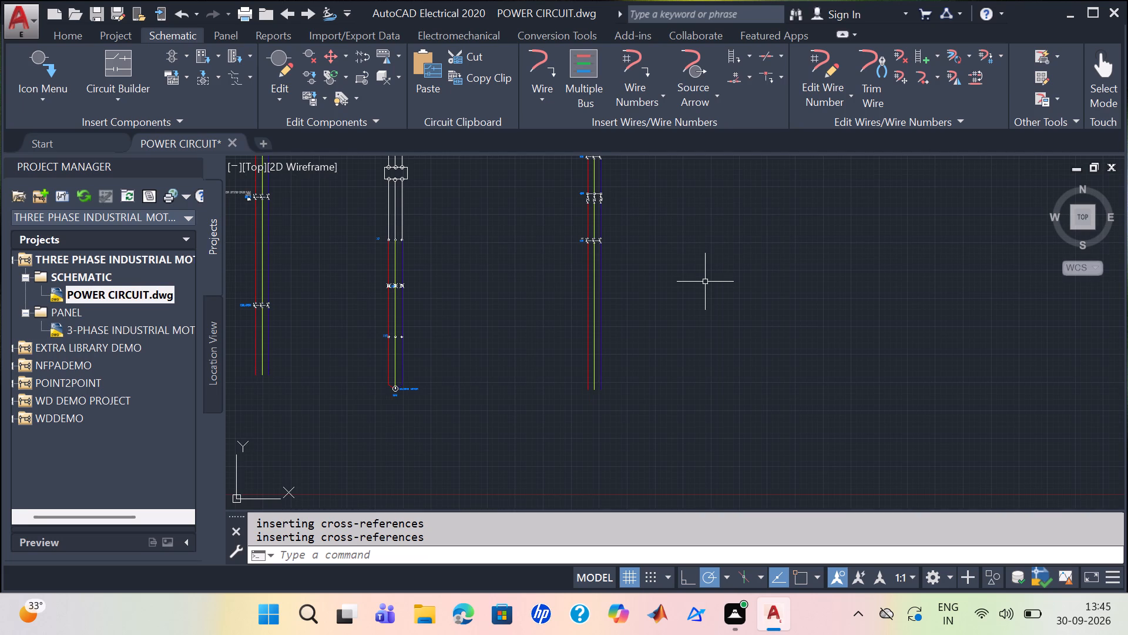
scroll(704, 285, "up", 1)
left_click(36, 61)
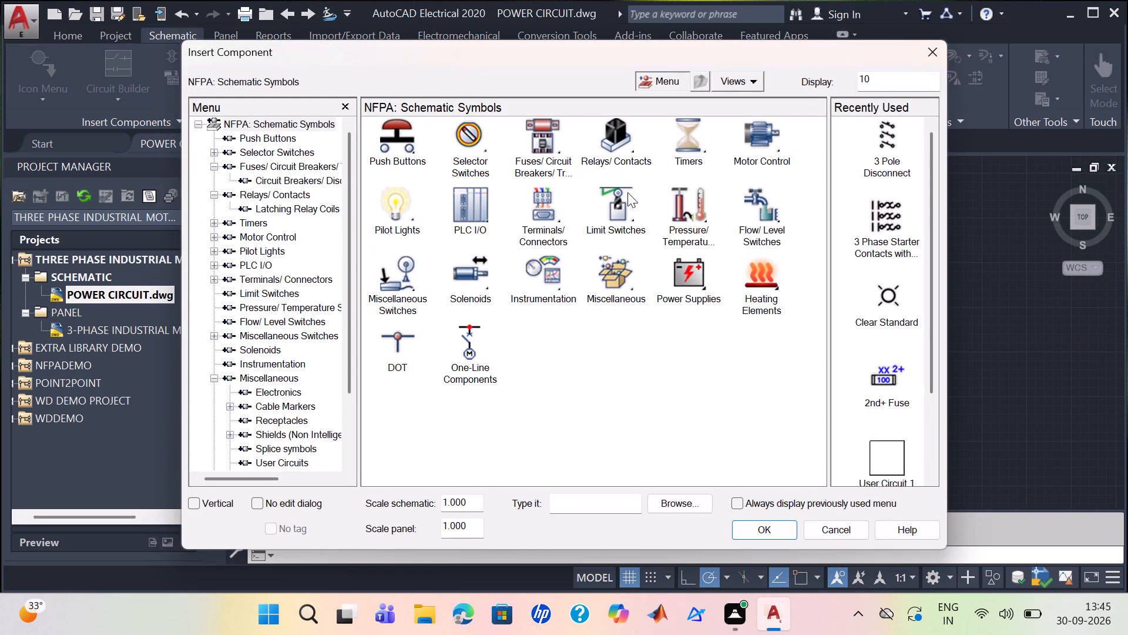
left_click_drag(932, 336, 946, 424)
double_click(536, 216)
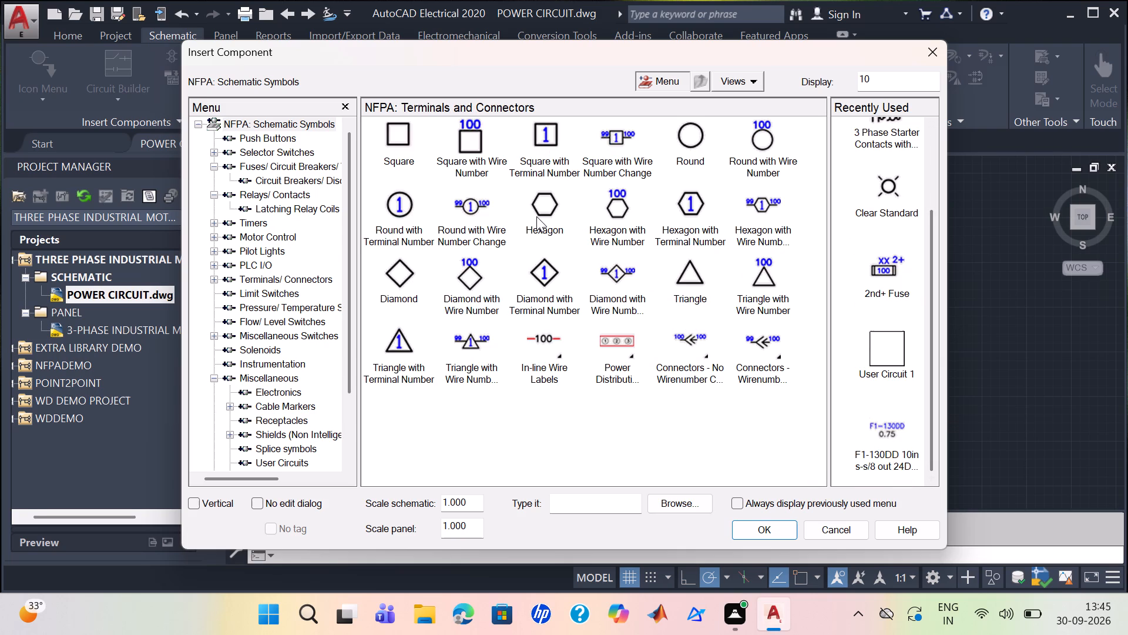
left_click(692, 135)
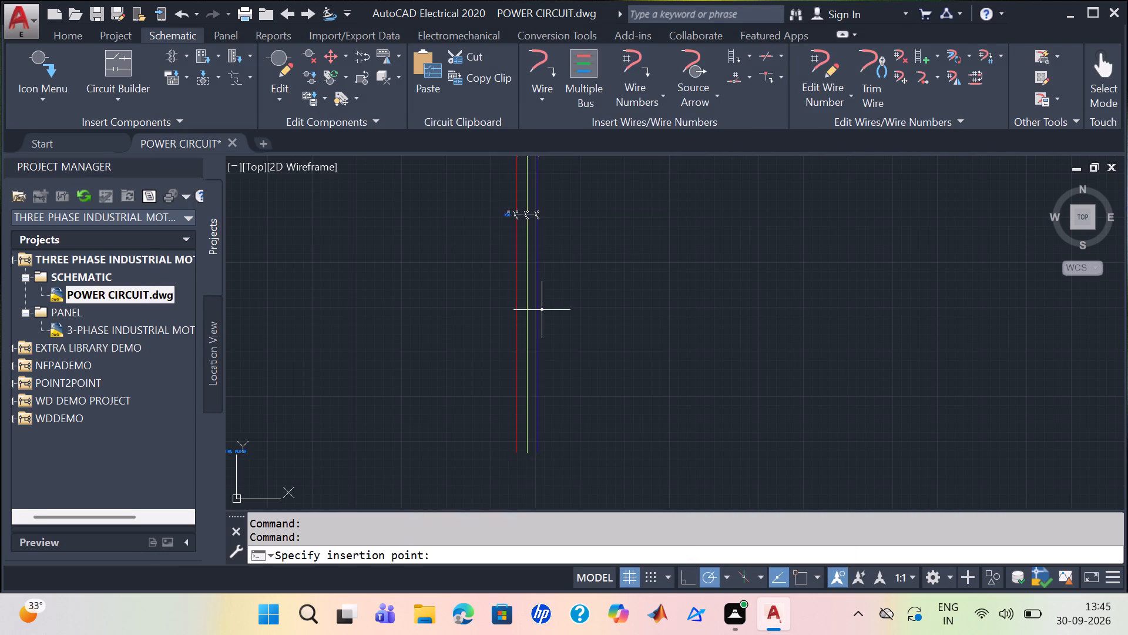
left_click(516, 270)
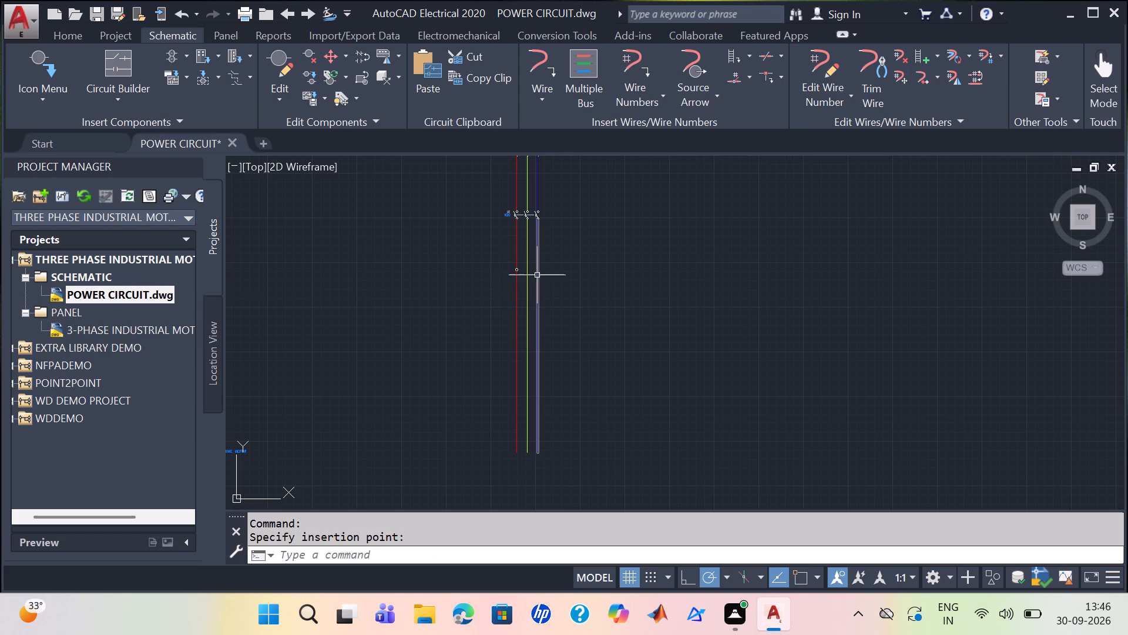
key("space")
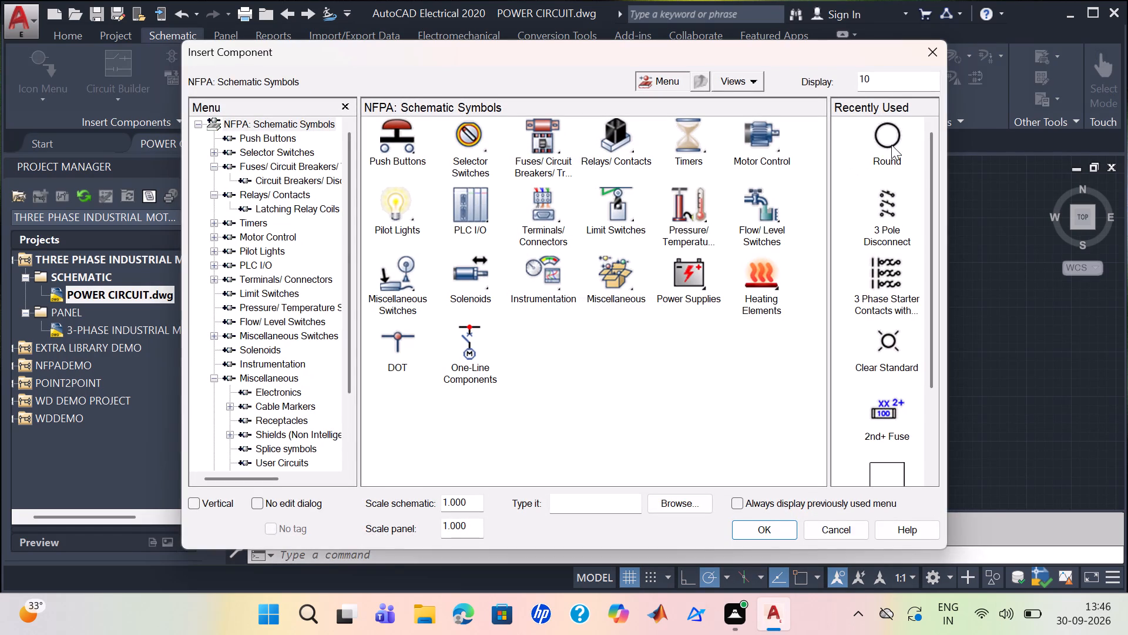
left_click(891, 145)
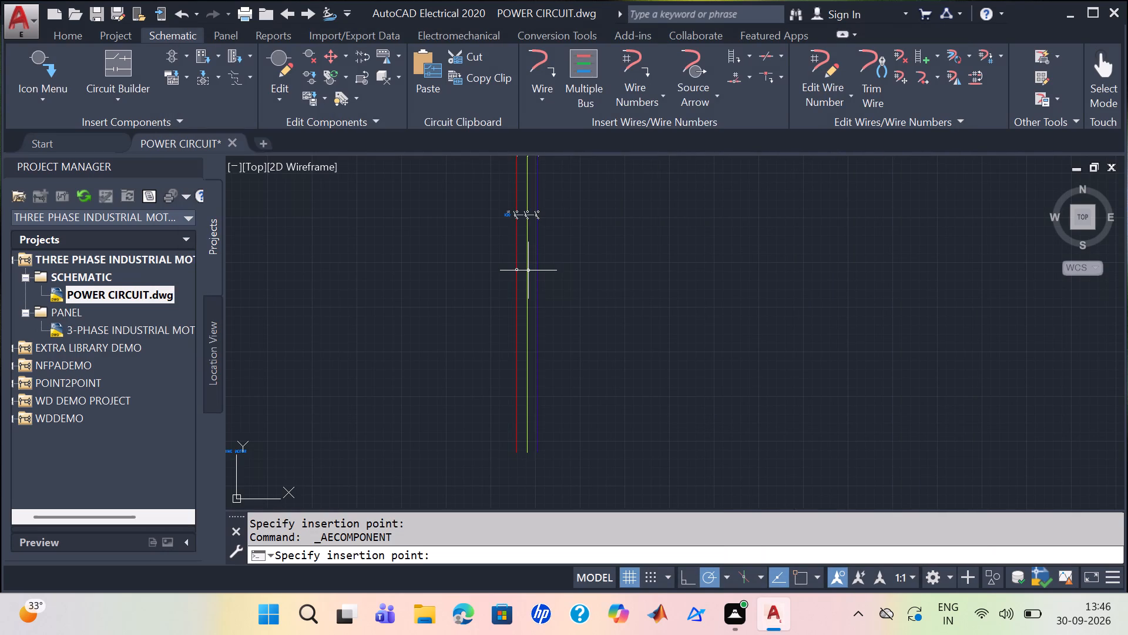
left_click(528, 269)
key("space")
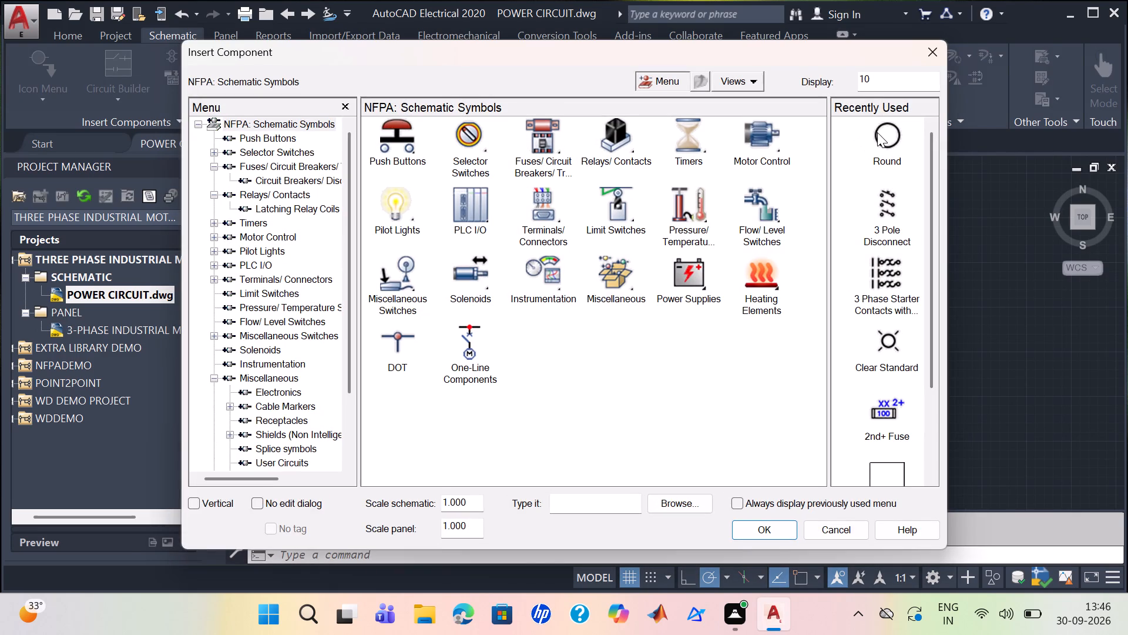
left_click(877, 132)
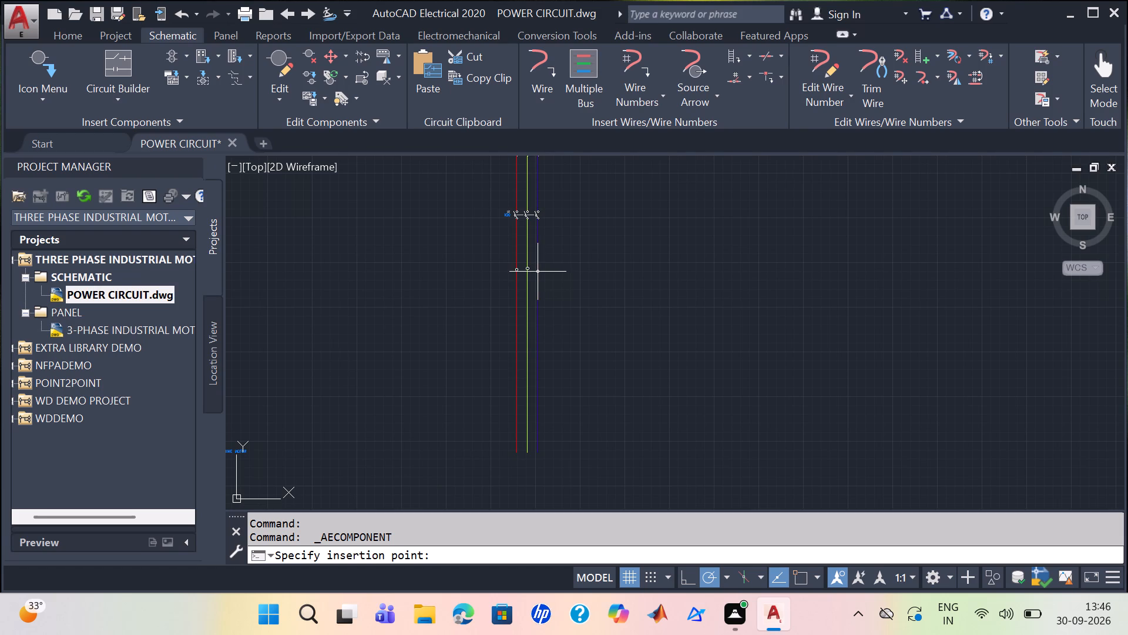
left_click(538, 272)
Insert a Round terminal on the right-hand branch's red wire, well below the first terminal row and above the wire's lower end.
scroll(538, 272, "up", 2)
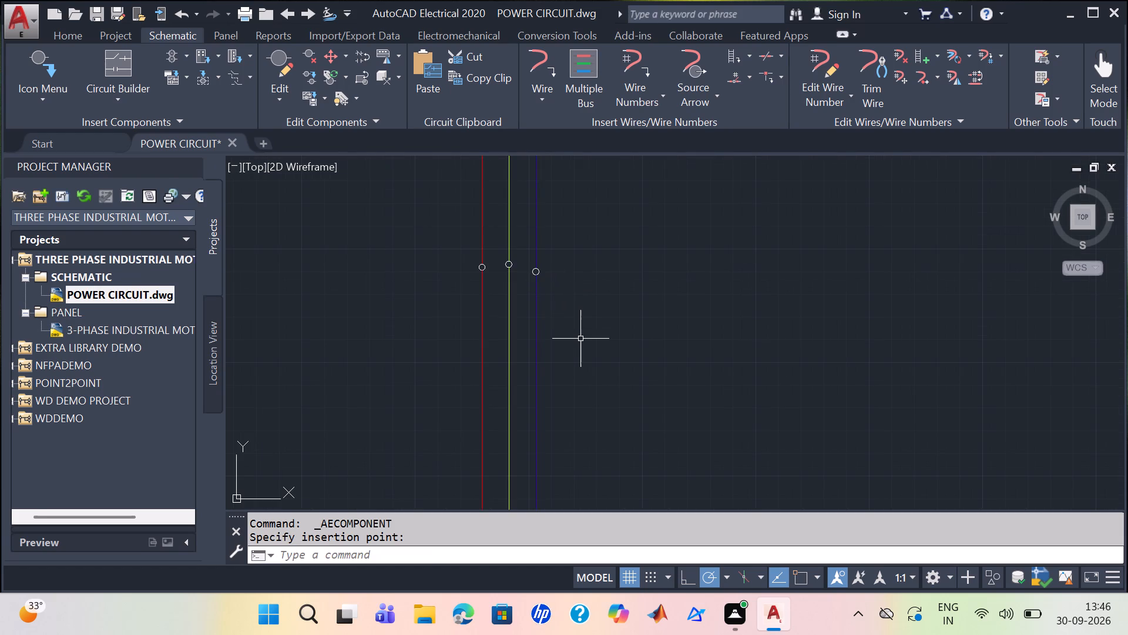
key("space")
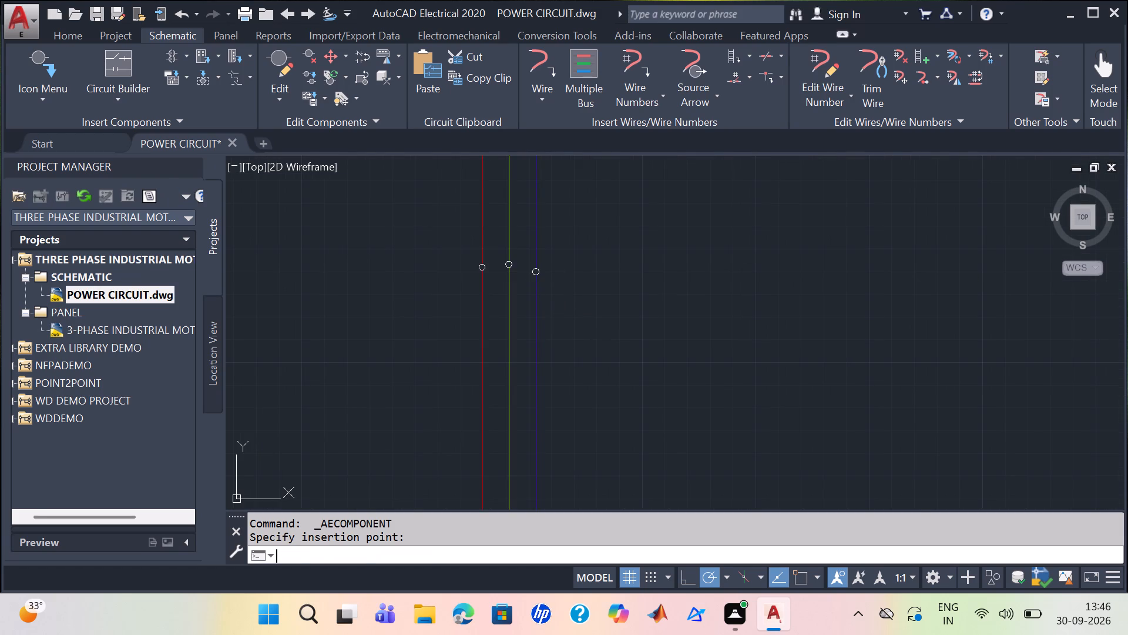
scroll(887, 135, "down", 1)
middle_click(887, 135, "shift")
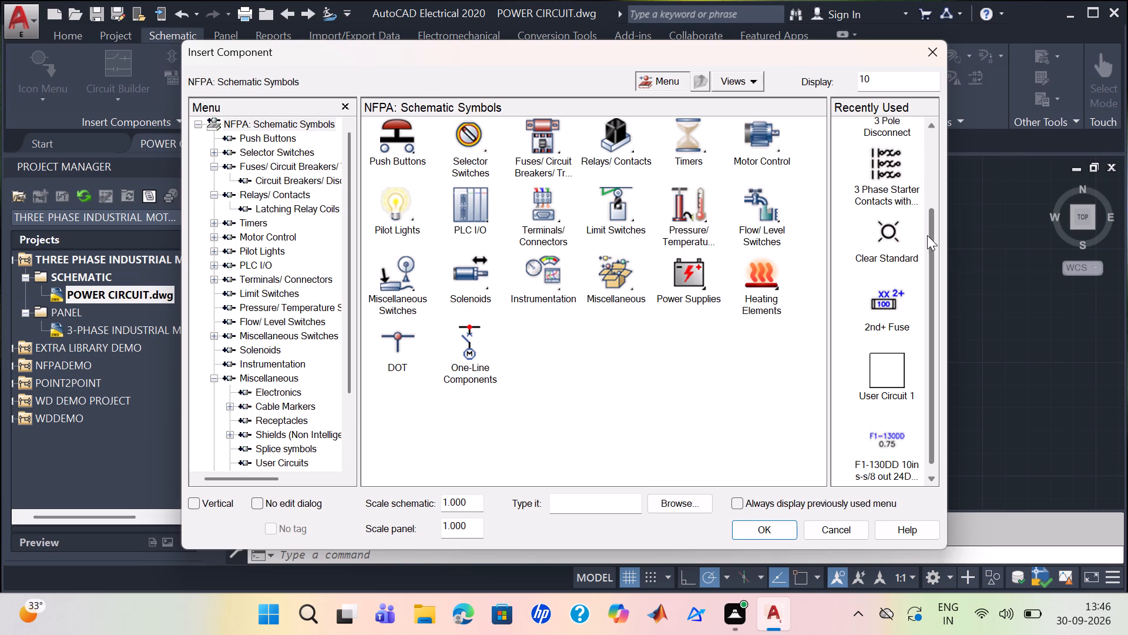
left_click_drag(927, 235, 934, 151)
left_click(893, 138)
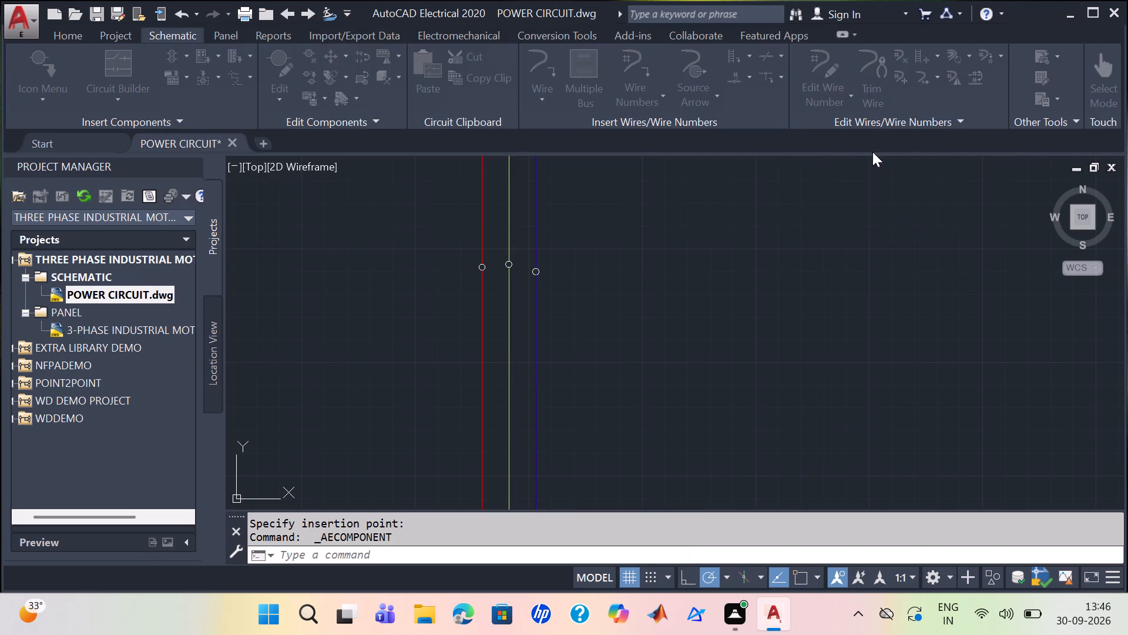
middle_click_drag(704, 293, 710, 123, "shift")
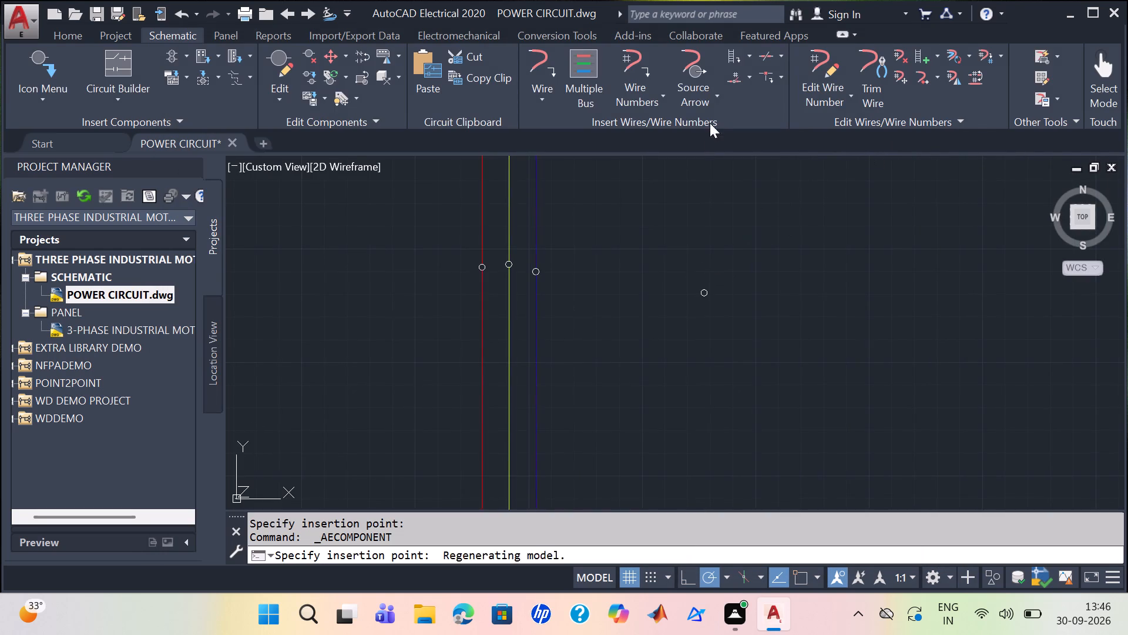
middle_click_drag(710, 123, 722, 265, "shift")
scroll(719, 300, "down", 1)
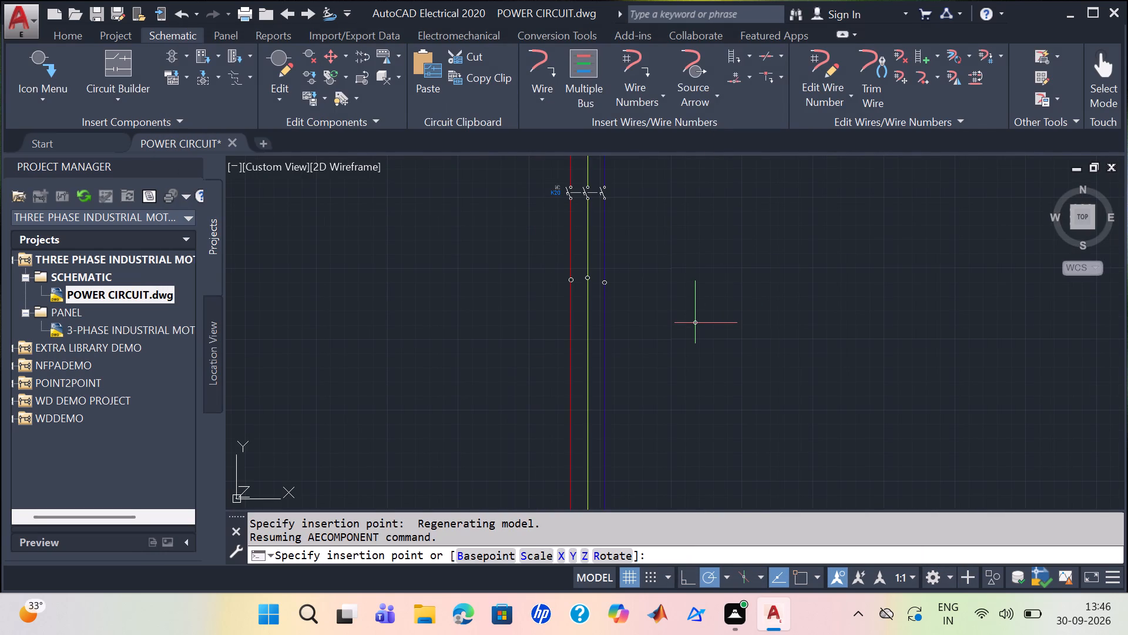
middle_click_drag(695, 323, 694, 152)
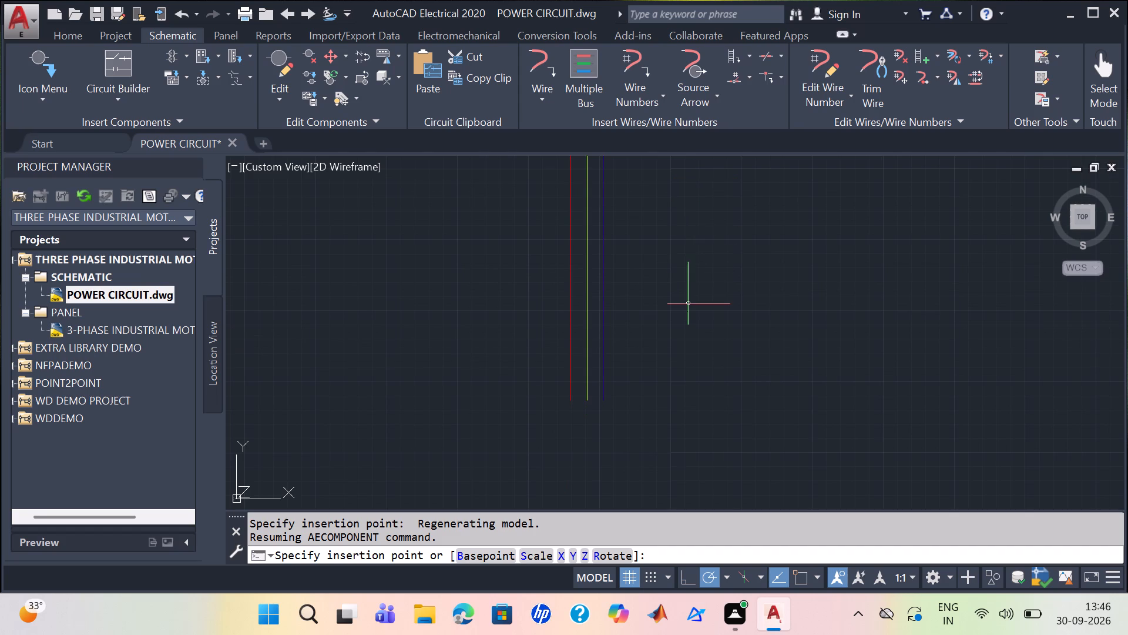
scroll(688, 305, "down", 1)
scroll(688, 305, "up", 4)
scroll(729, 305, "down", 6)
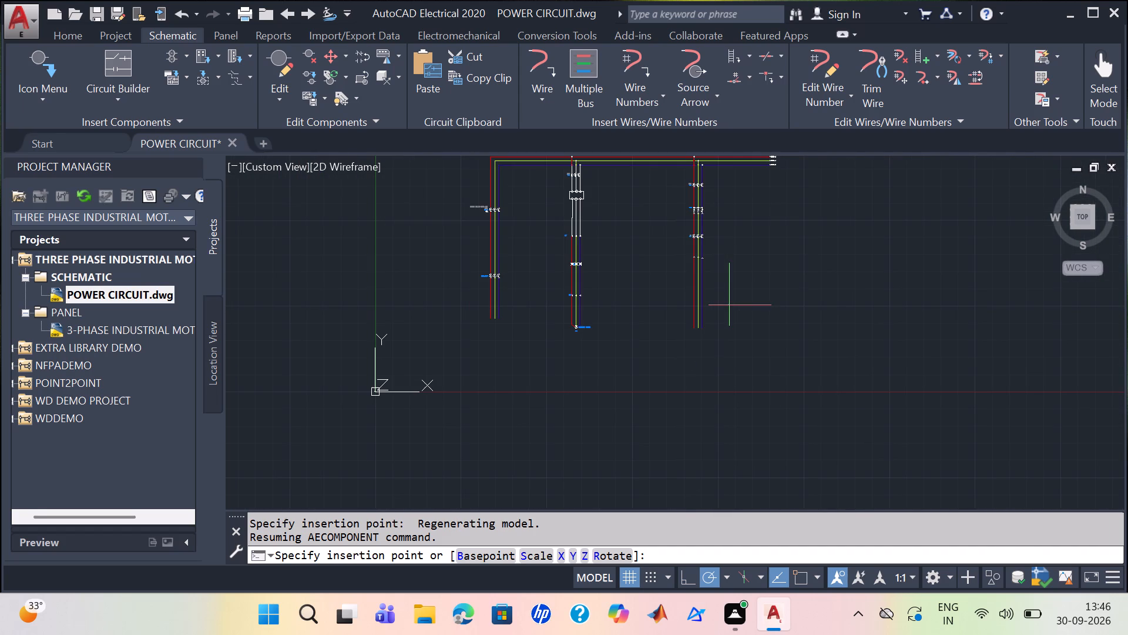
scroll(731, 292, "up", 3)
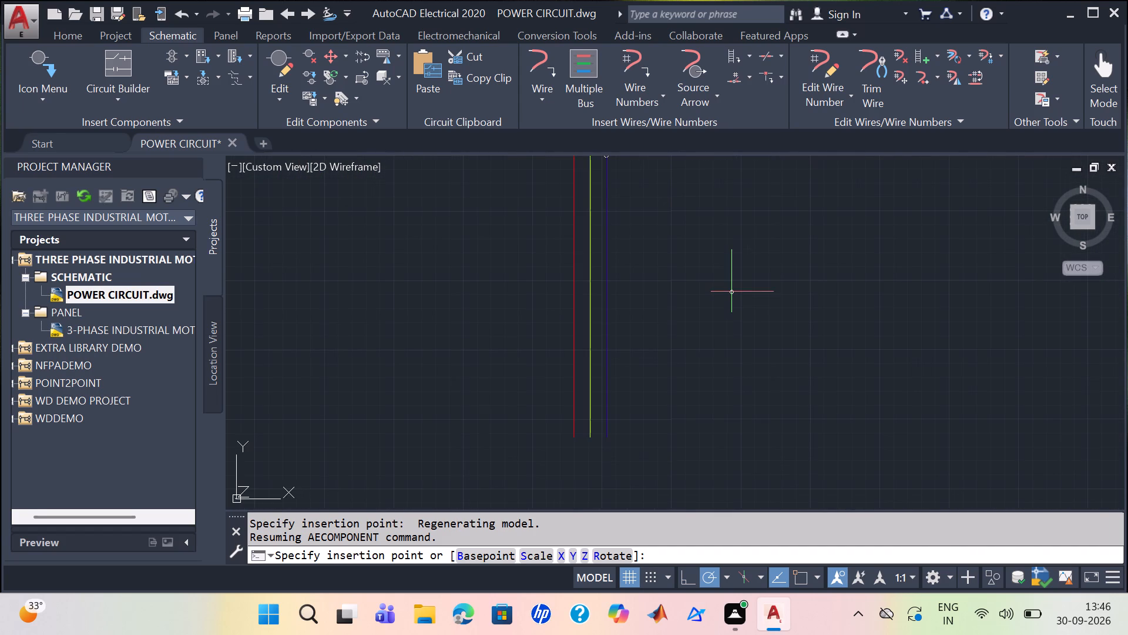
scroll(731, 292, "up", 2)
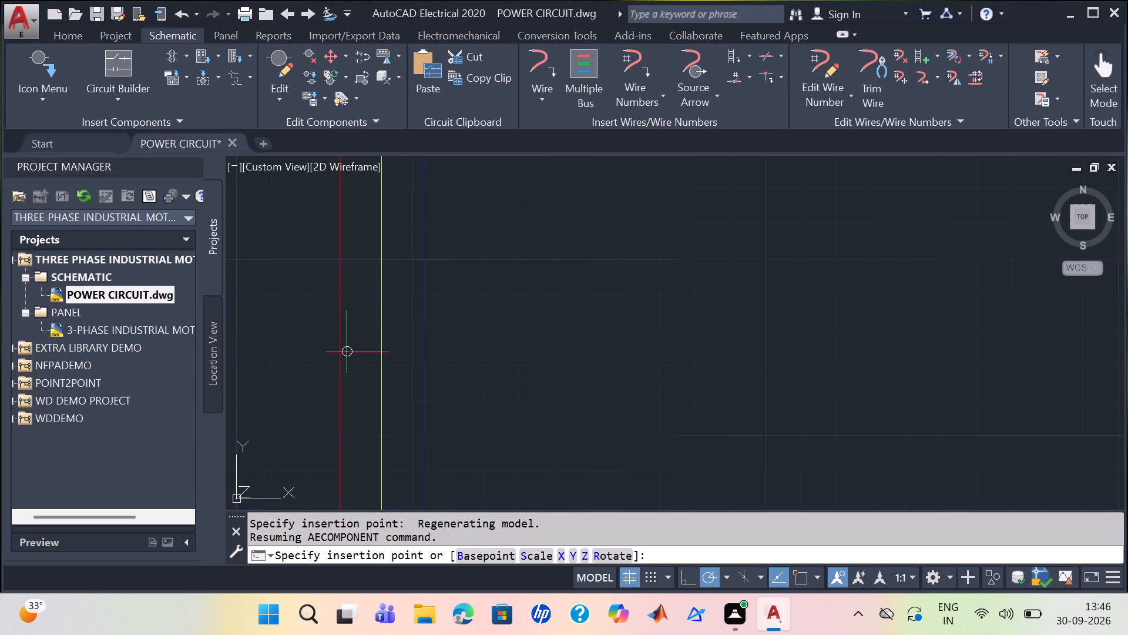
scroll(343, 358, "down", 2)
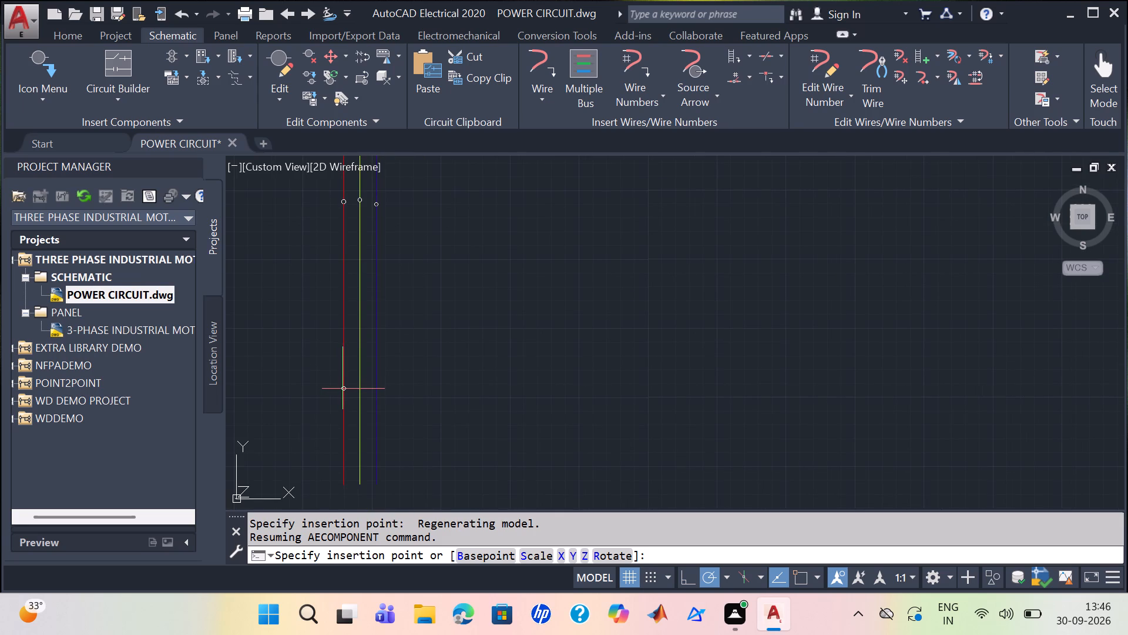
left_click(343, 392)
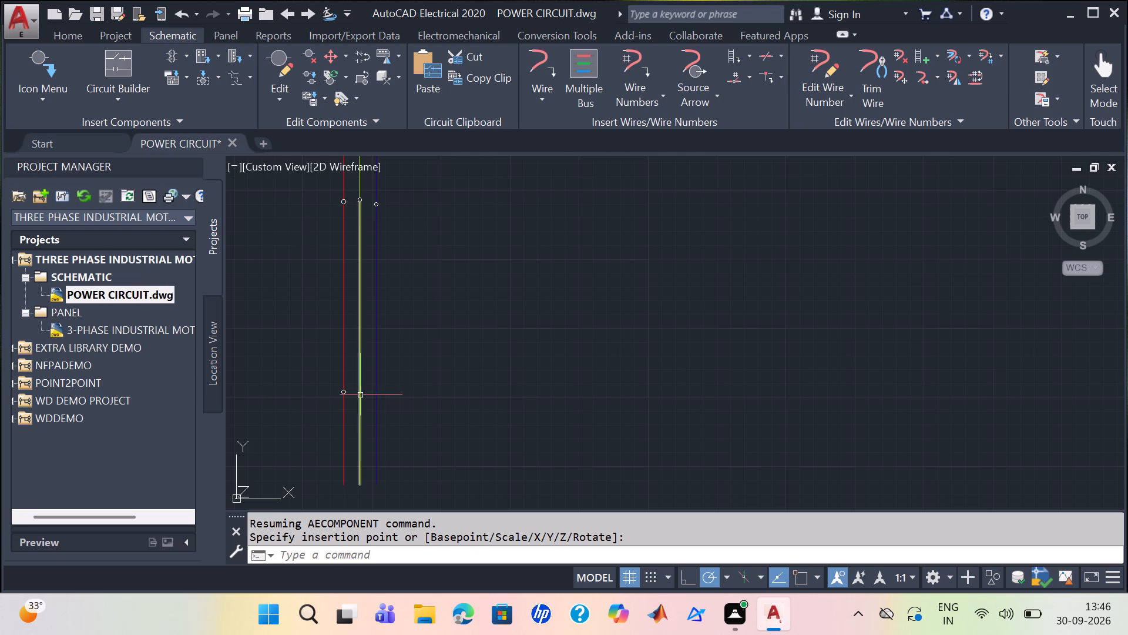
Insert Round terminals on the green and blue wires, level with the lower terminal on the red wire.
key("space")
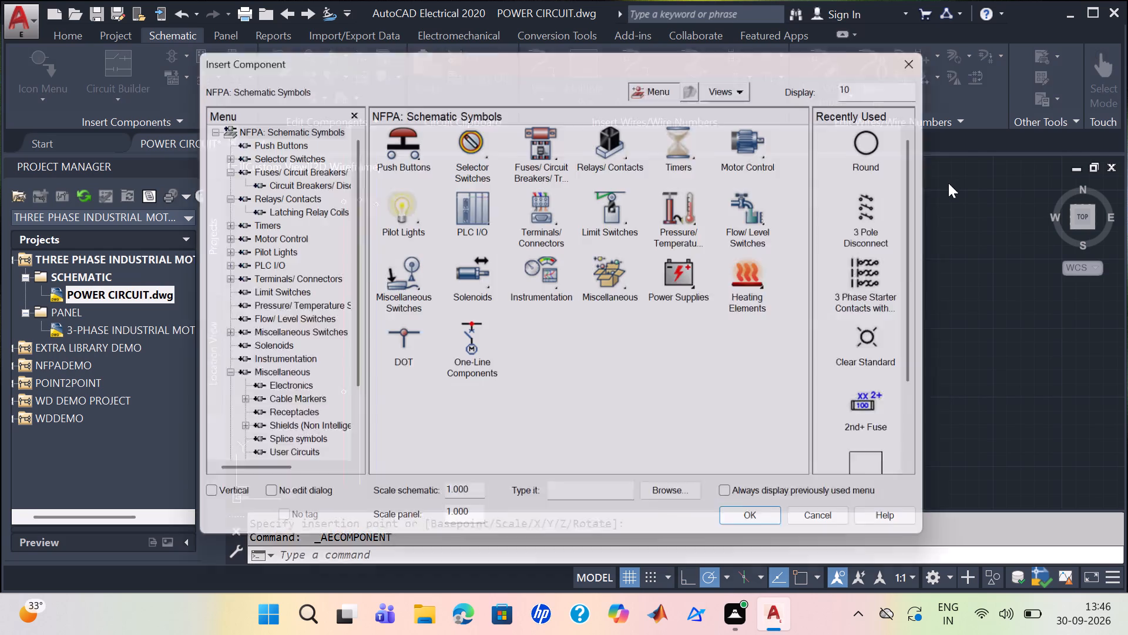
left_click(883, 138)
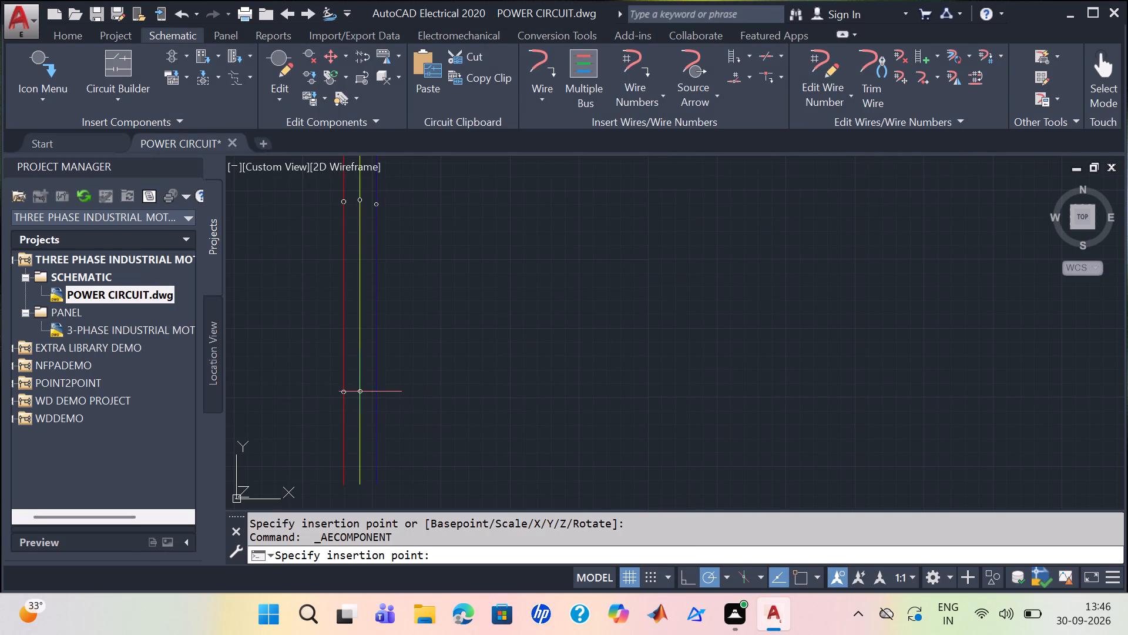
left_click(360, 392)
key("space")
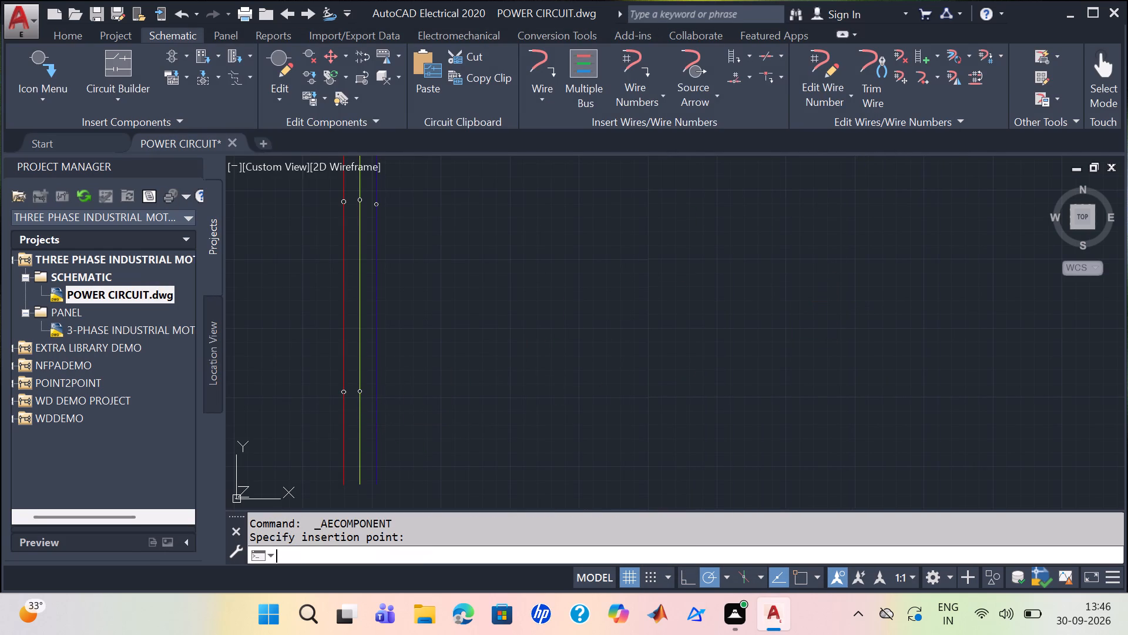
left_click(874, 140)
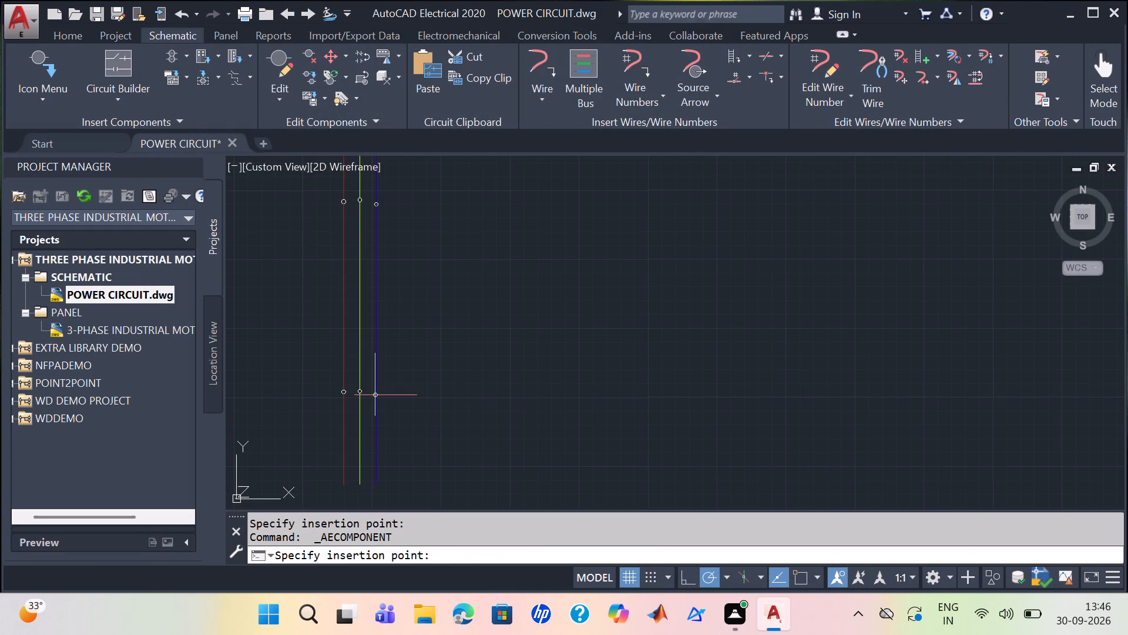
left_click(377, 392)
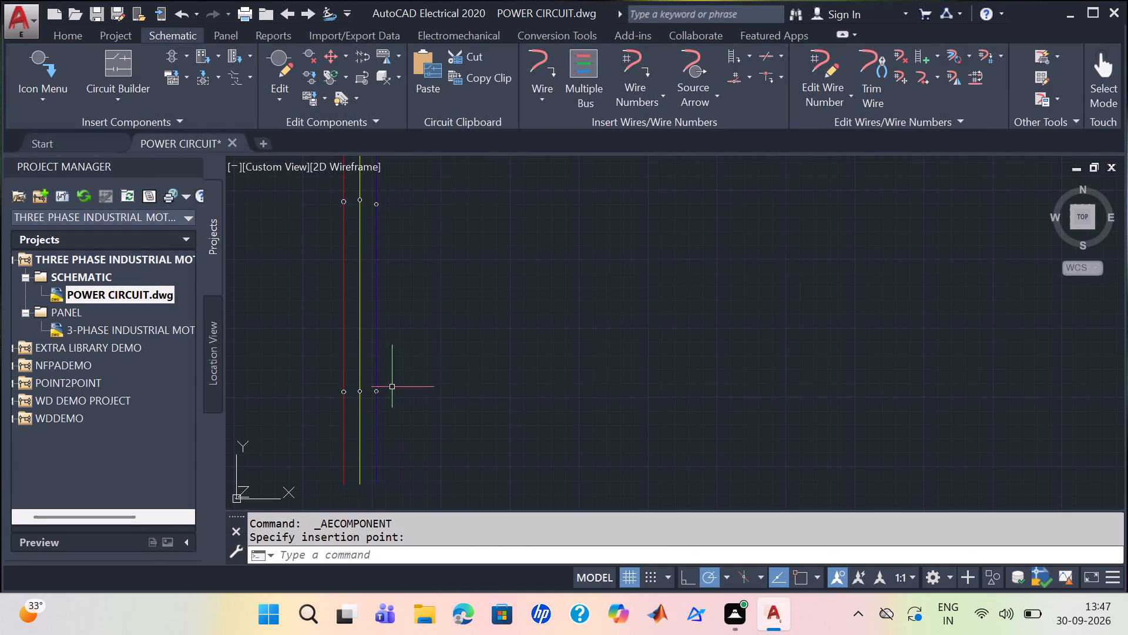
Insert a 3 Phase Motor on the green wire near its lower end, below the second row of round terminals.
key("space")
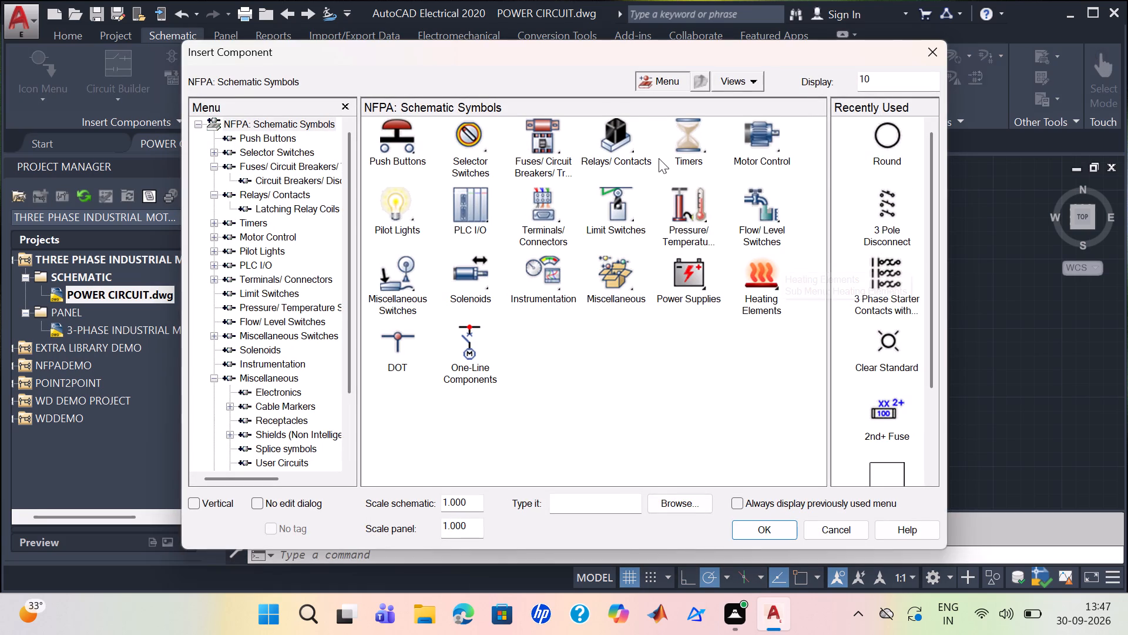
left_click(756, 141)
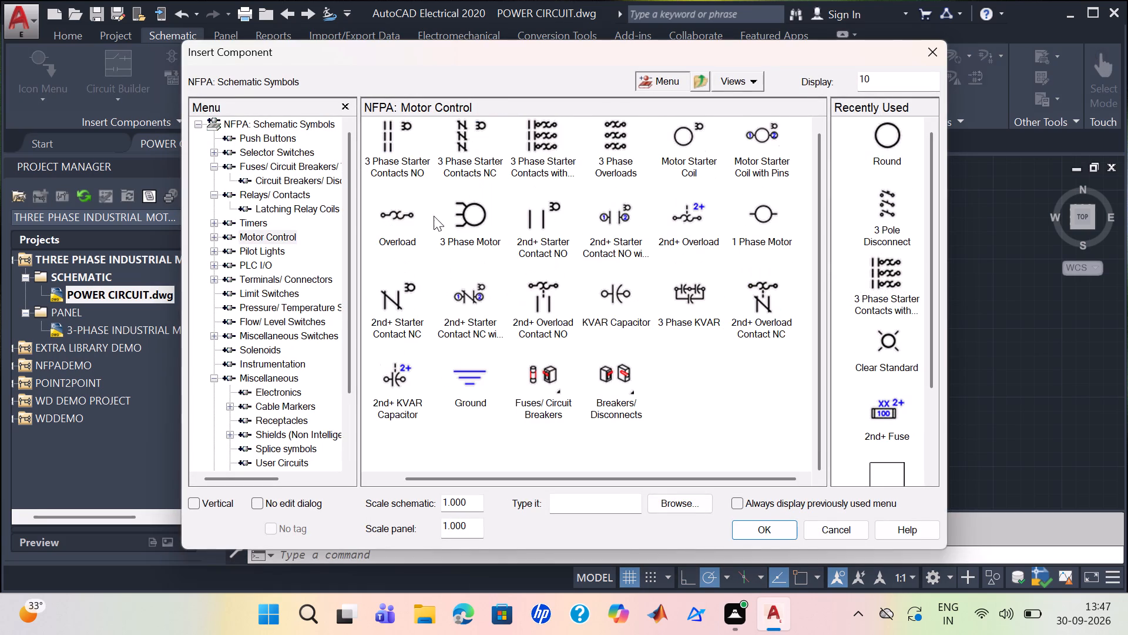
left_click(464, 210)
middle_click_drag(500, 317, 502, 317)
scroll(502, 317, "down", 1)
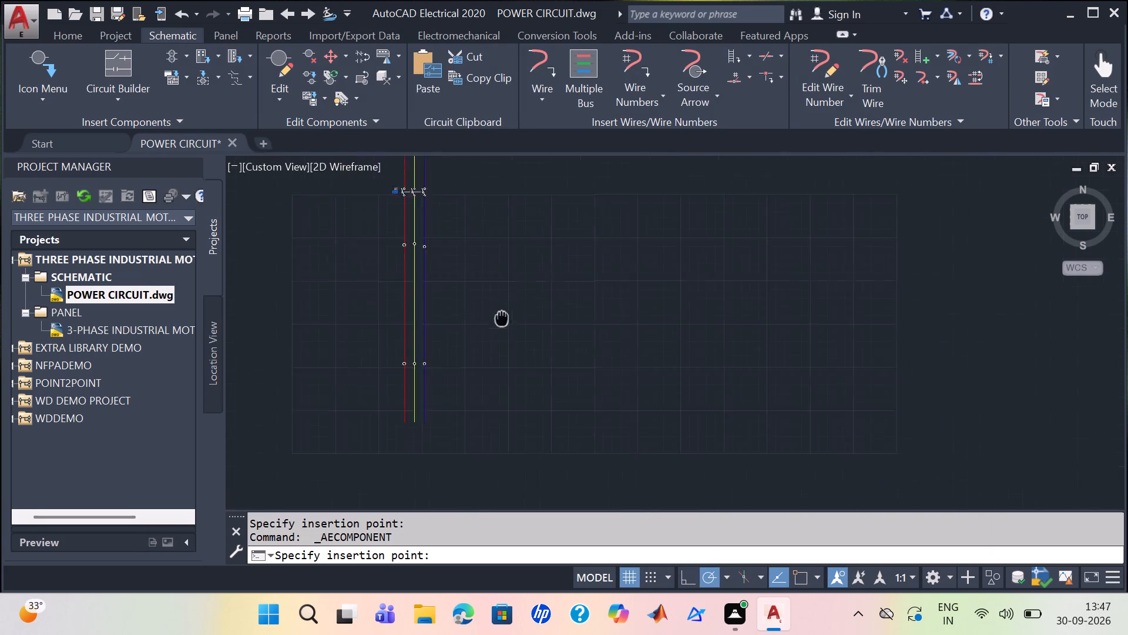
middle_click_drag(502, 317, 627, 181)
scroll(597, 261, "up", 1)
scroll(537, 292, "up", 1)
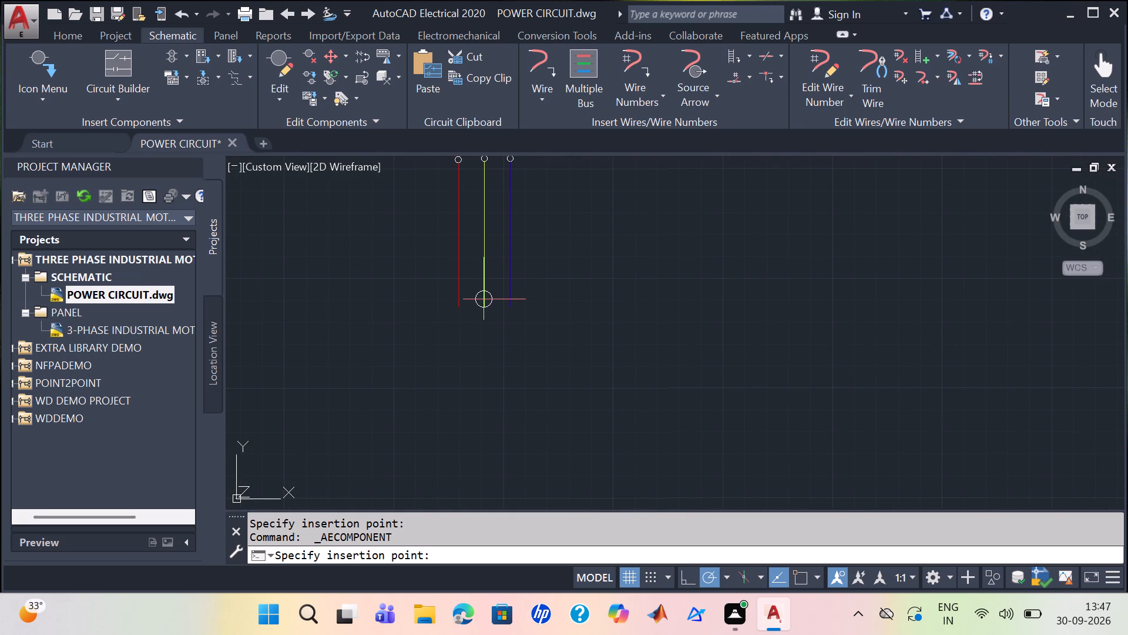
left_click(484, 299)
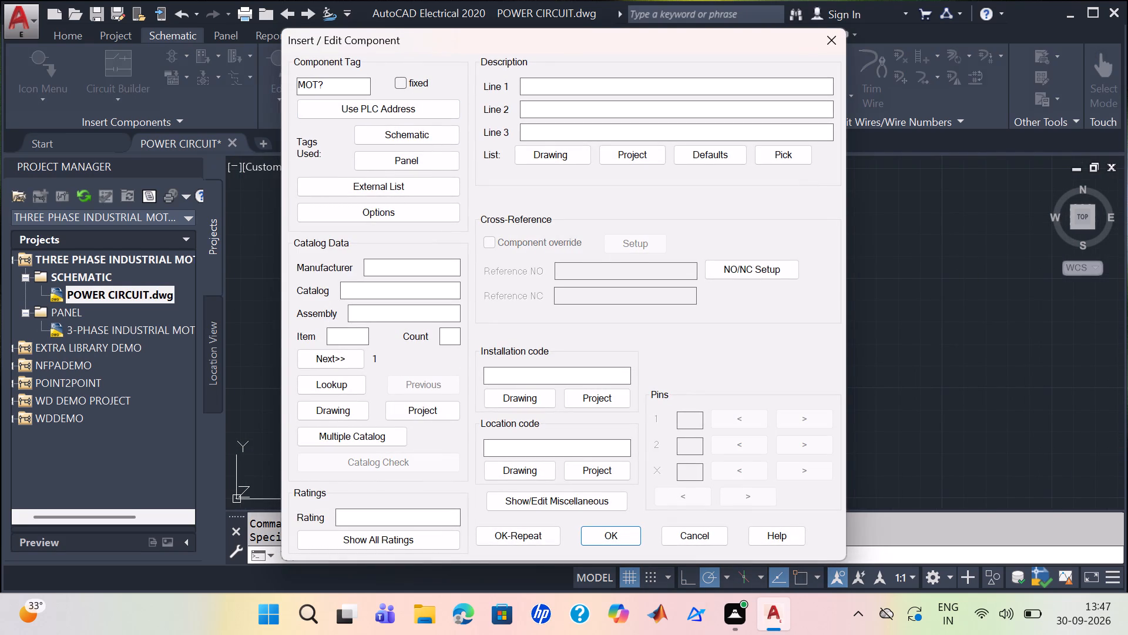
Tag the new three-phase motor MA2, with description line 1 VACCUM PUMP and rating m.
left_click_drag(350, 87, 320, 85)
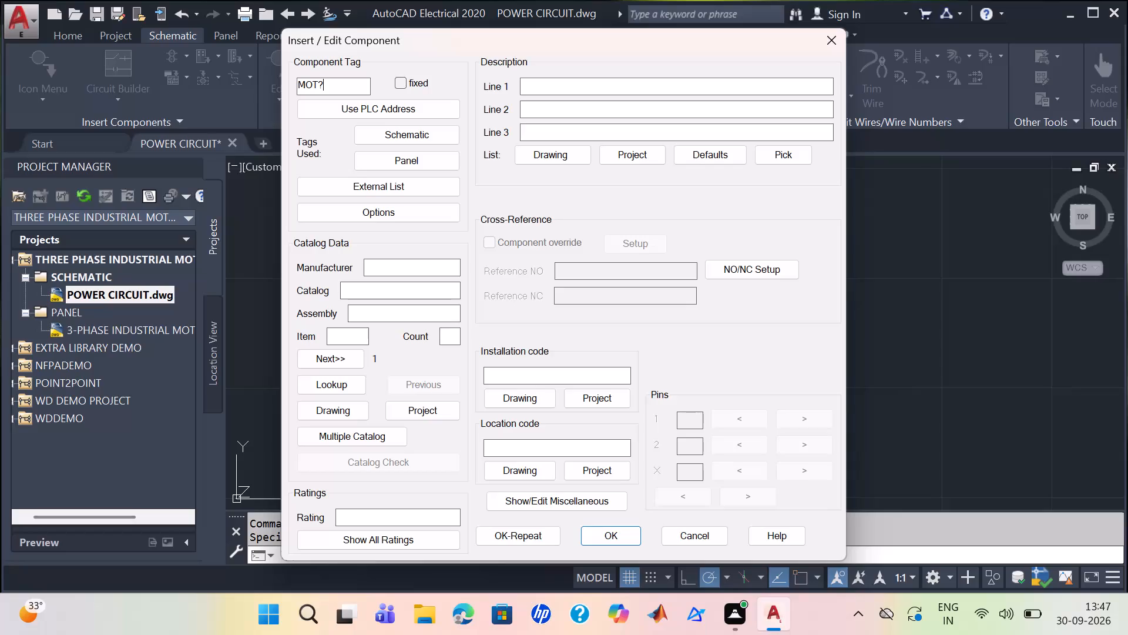
left_click_drag(320, 85, 290, 85)
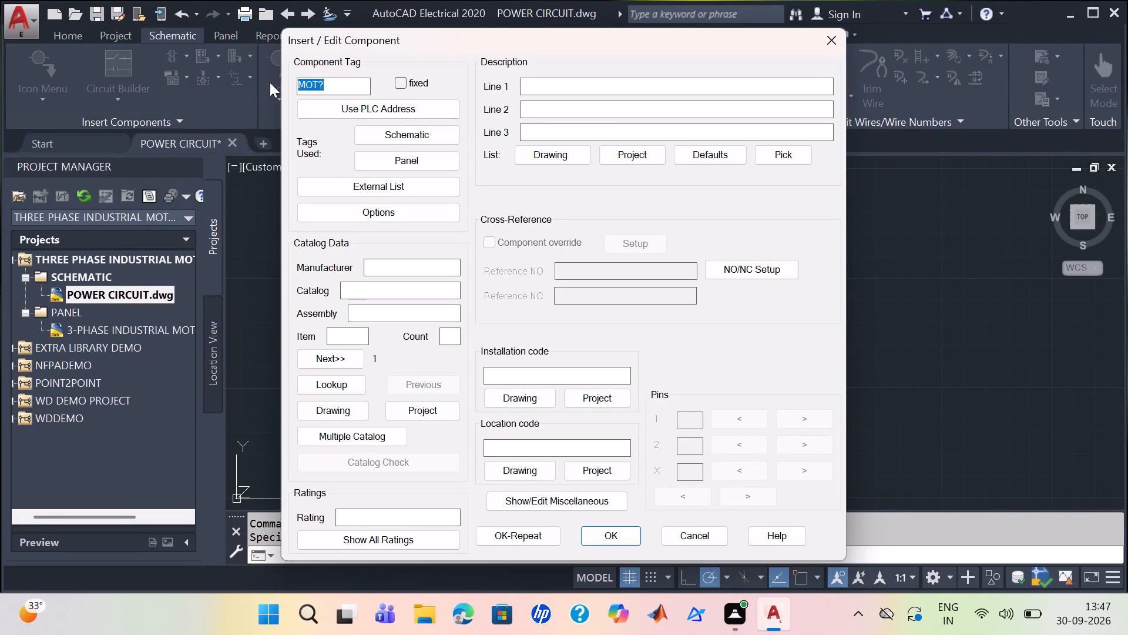
type("MA2")
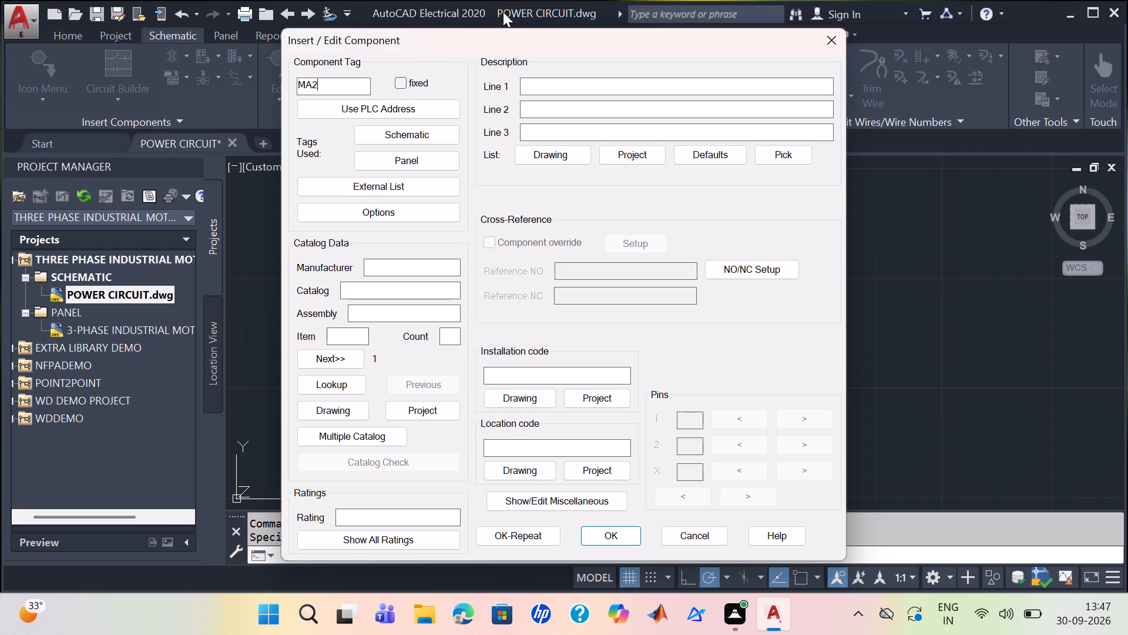
left_click(560, 82)
type("VACCUM PUMP")
left_click(416, 517)
key("m")
left_click(617, 536)
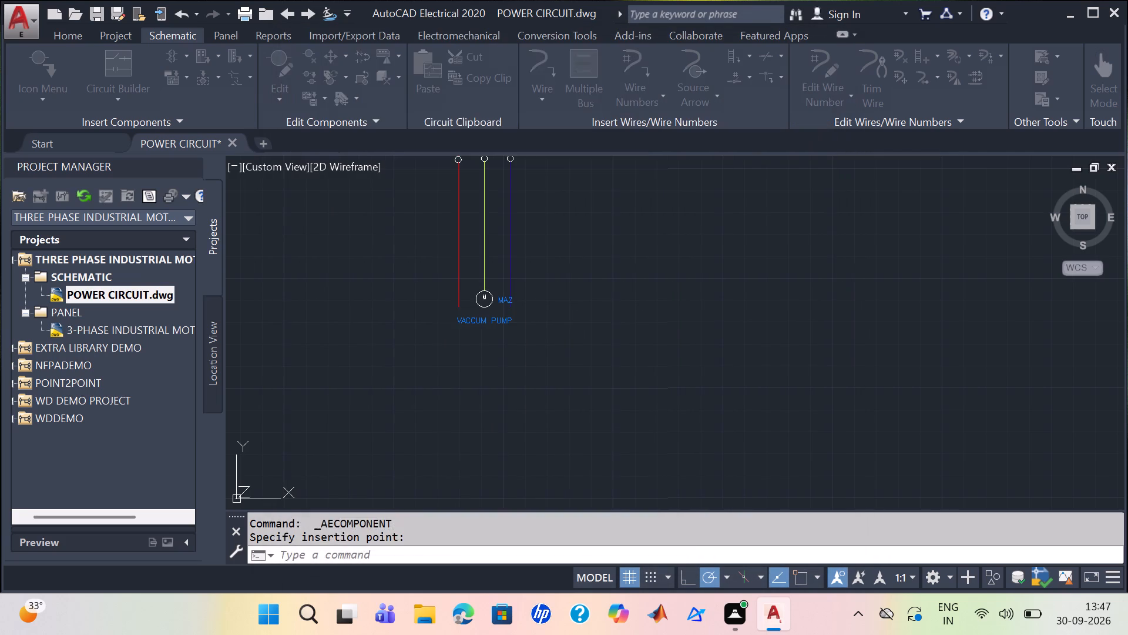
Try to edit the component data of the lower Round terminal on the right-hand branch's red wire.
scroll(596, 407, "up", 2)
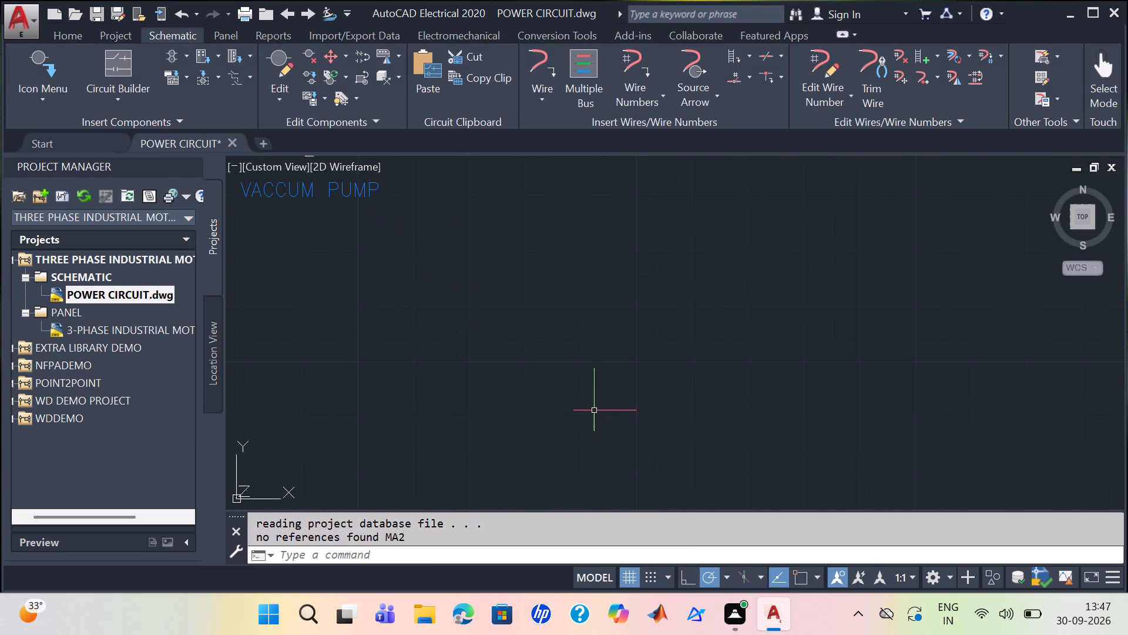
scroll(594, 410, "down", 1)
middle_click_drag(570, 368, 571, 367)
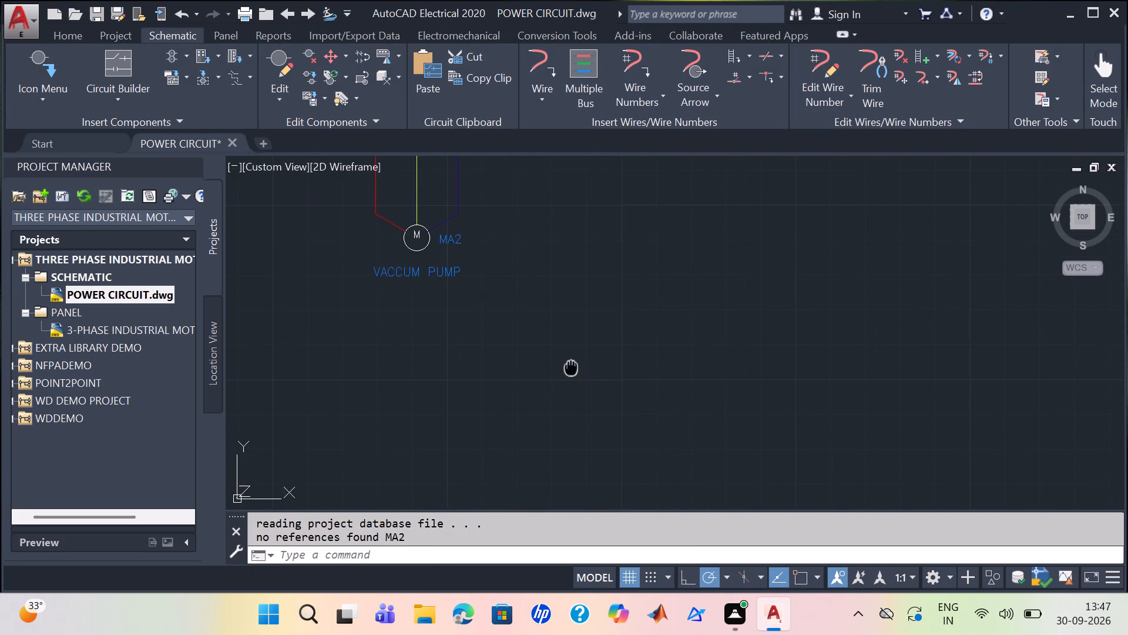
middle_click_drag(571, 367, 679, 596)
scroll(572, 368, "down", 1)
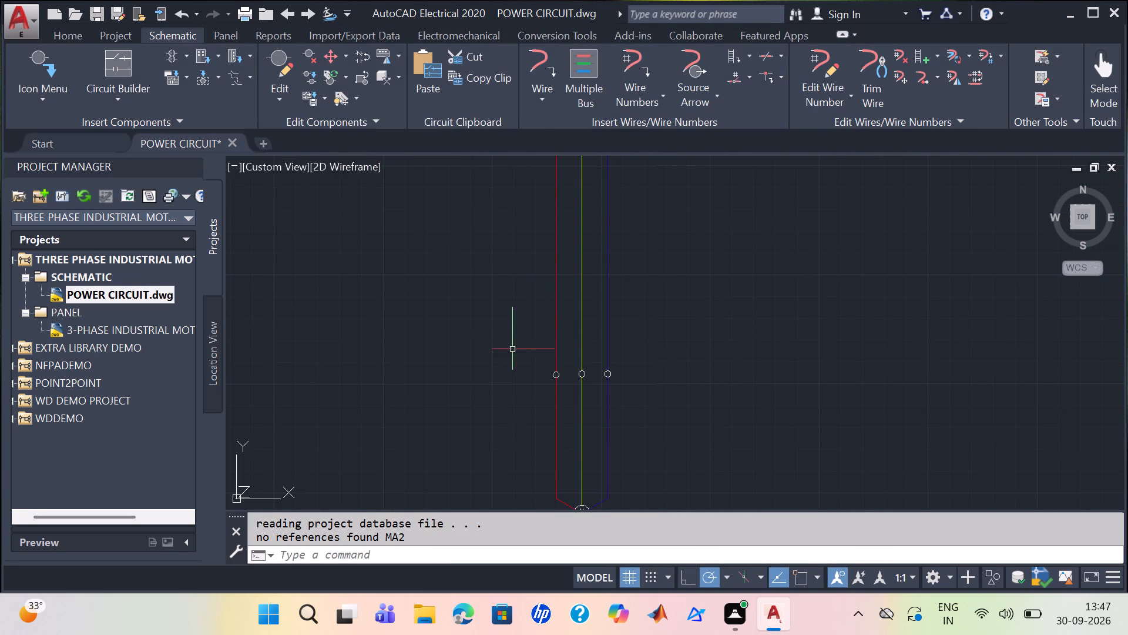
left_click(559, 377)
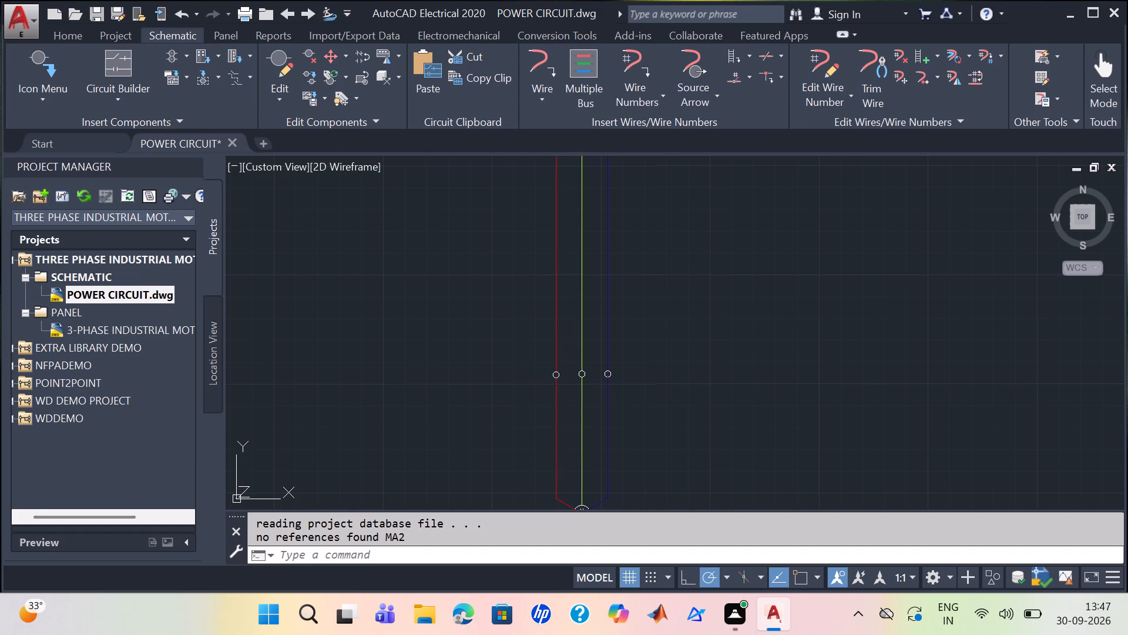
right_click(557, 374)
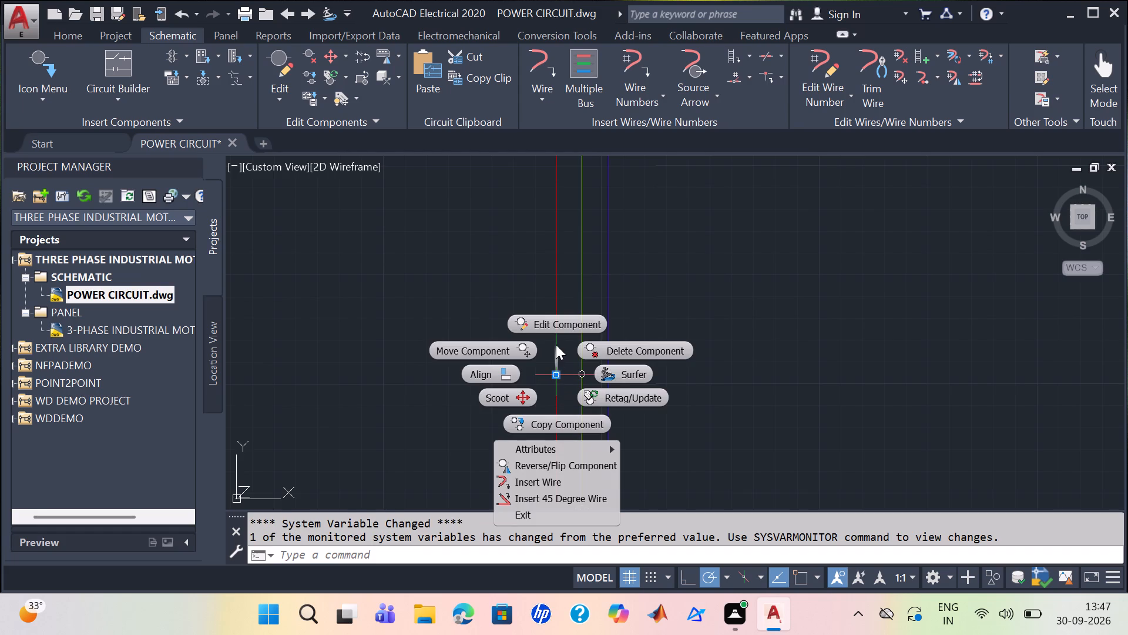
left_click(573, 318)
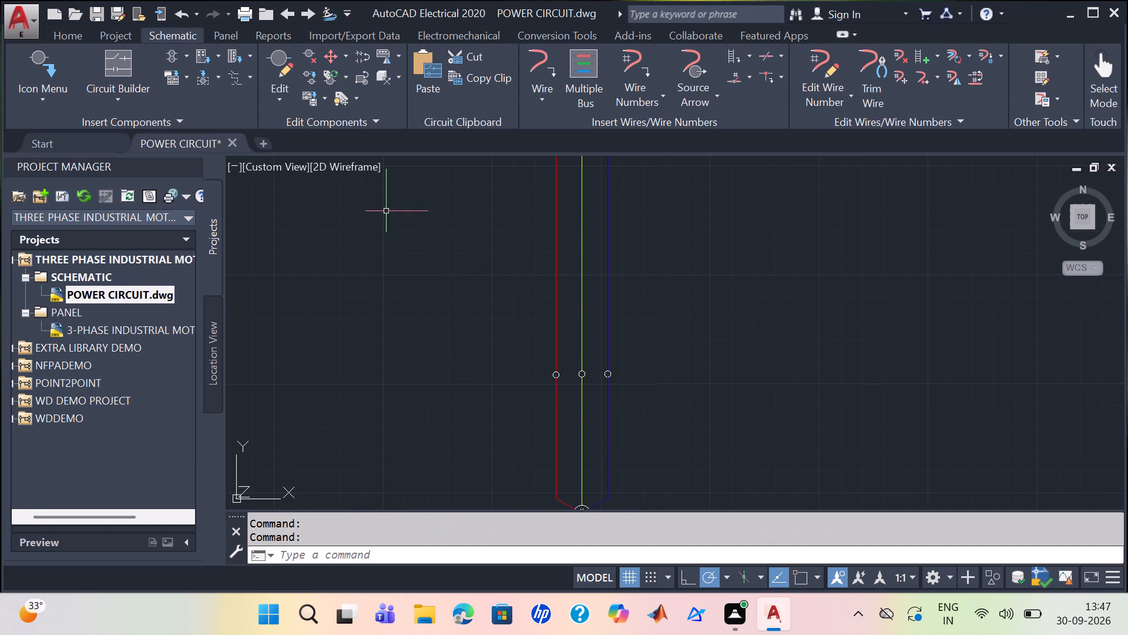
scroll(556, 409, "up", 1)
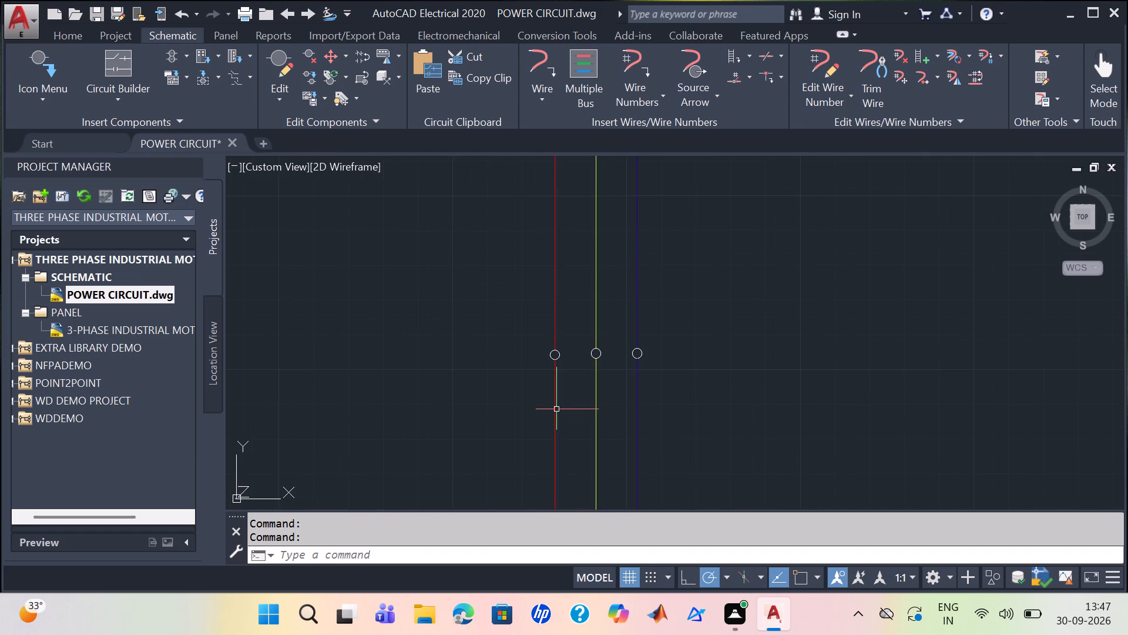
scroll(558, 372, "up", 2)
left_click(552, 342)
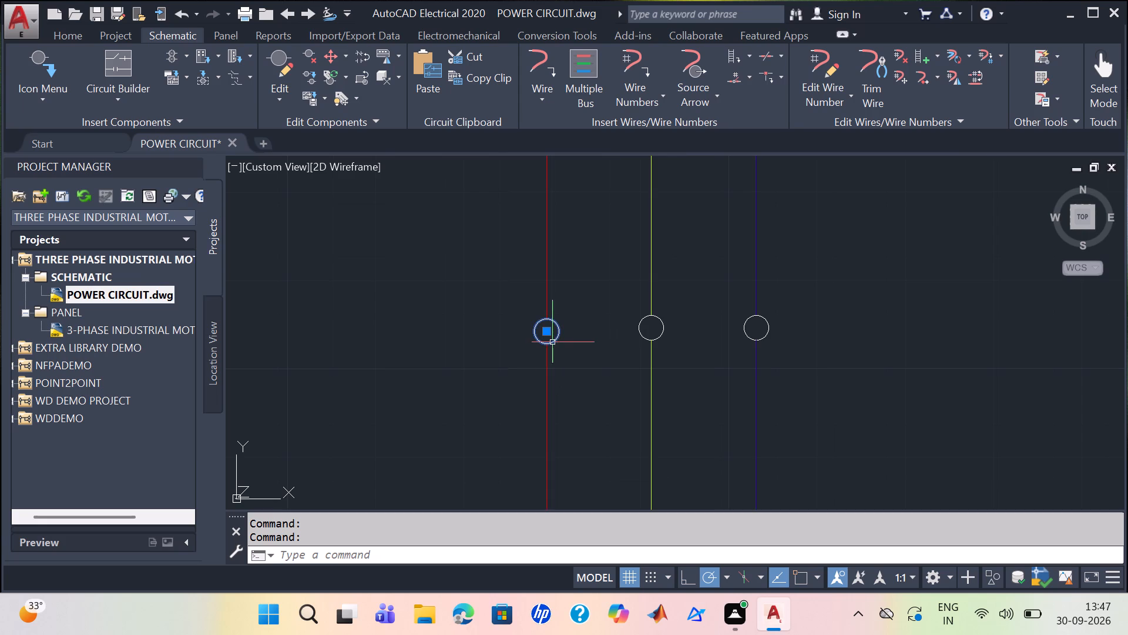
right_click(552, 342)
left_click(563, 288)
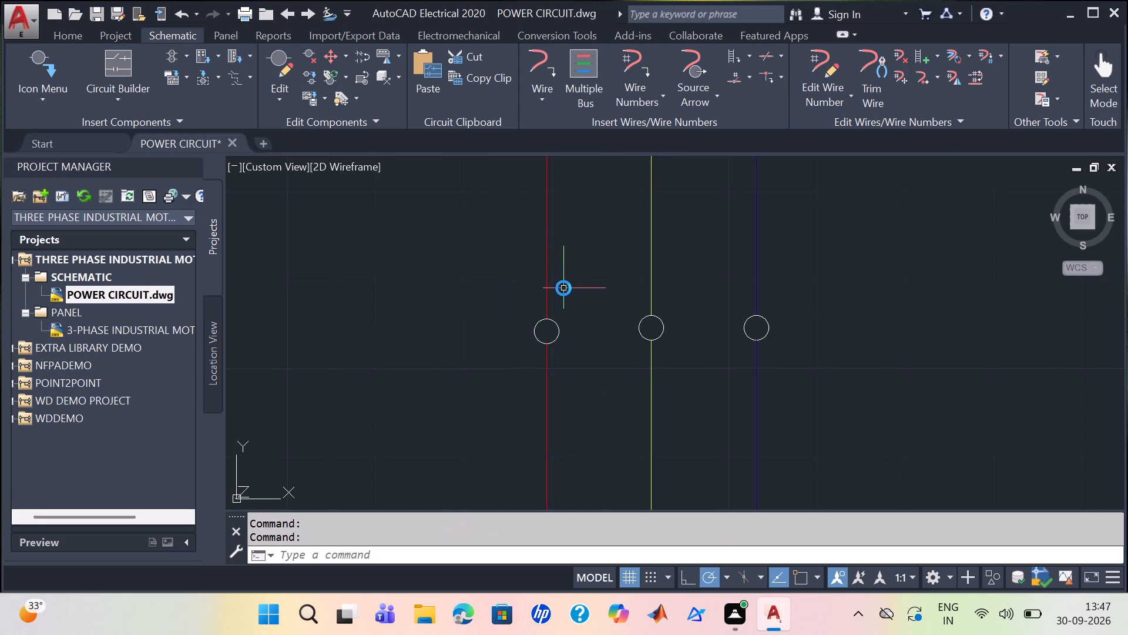
Insert a Clear Standard light with a blank tag on the right-hand branch's red wire, between the two rows of round terminals.
scroll(559, 332, "down", 5)
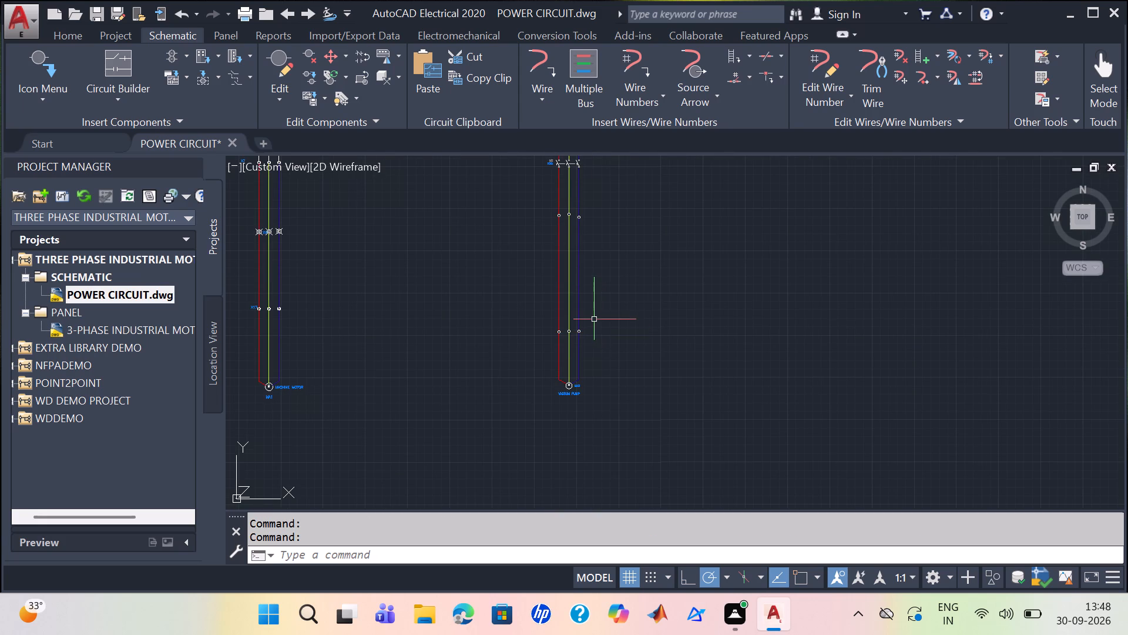
scroll(388, 307, "up", 1)
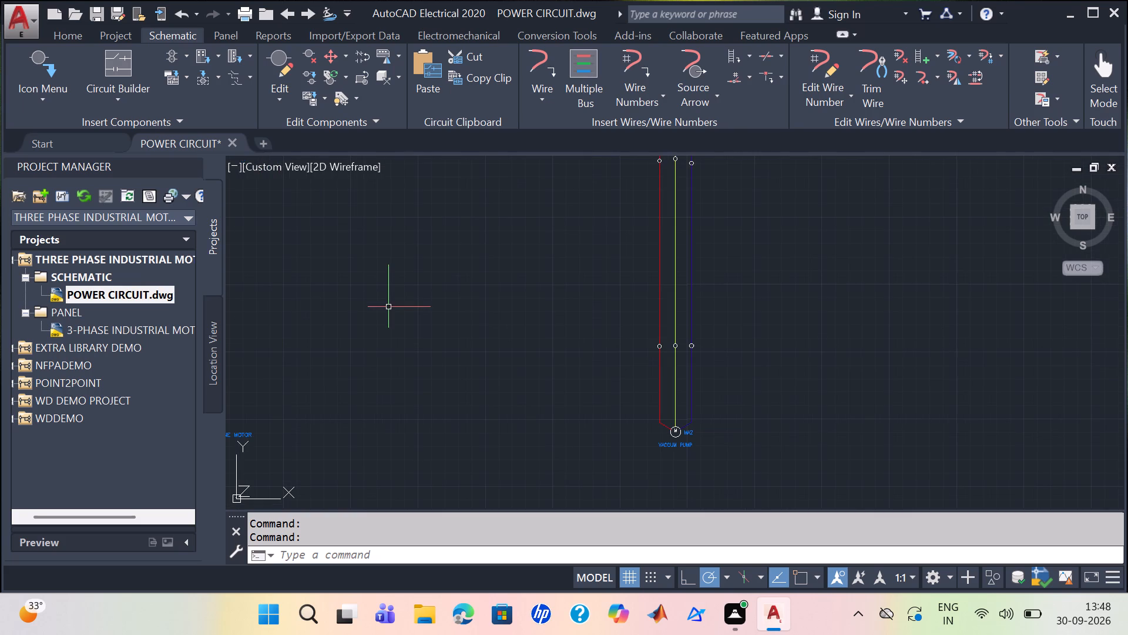
left_click(53, 63)
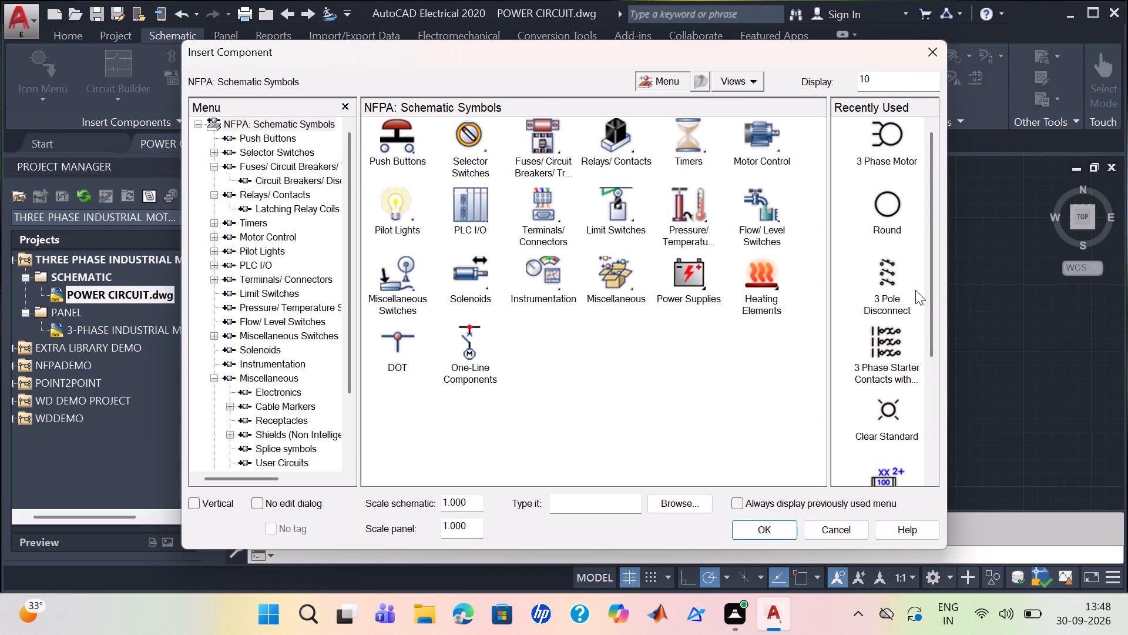
left_click(887, 416)
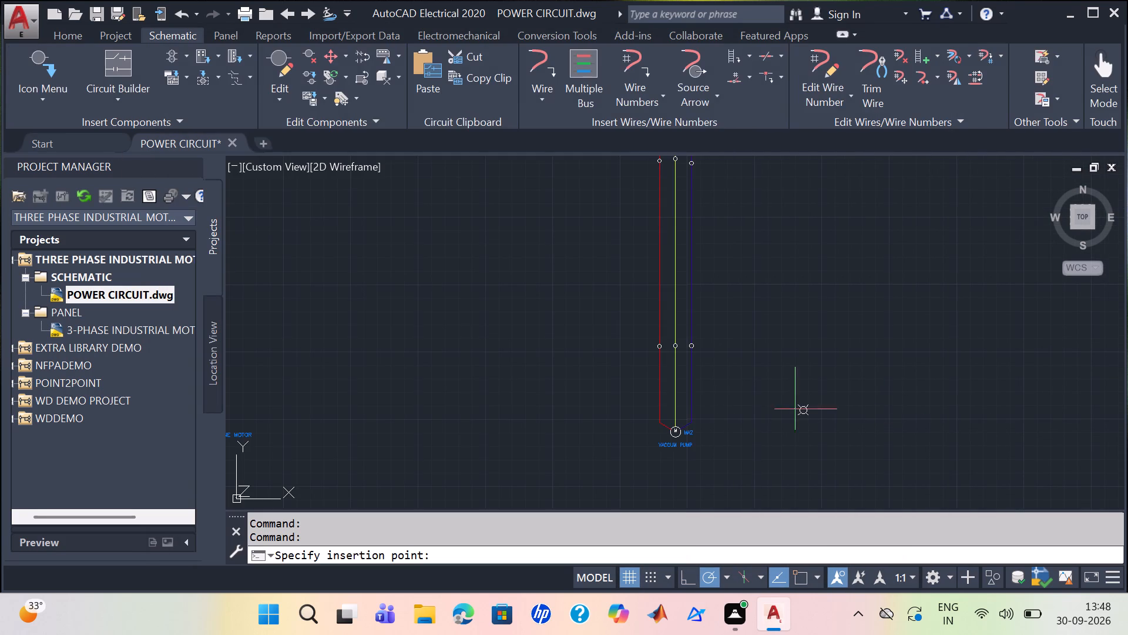
left_click(659, 268)
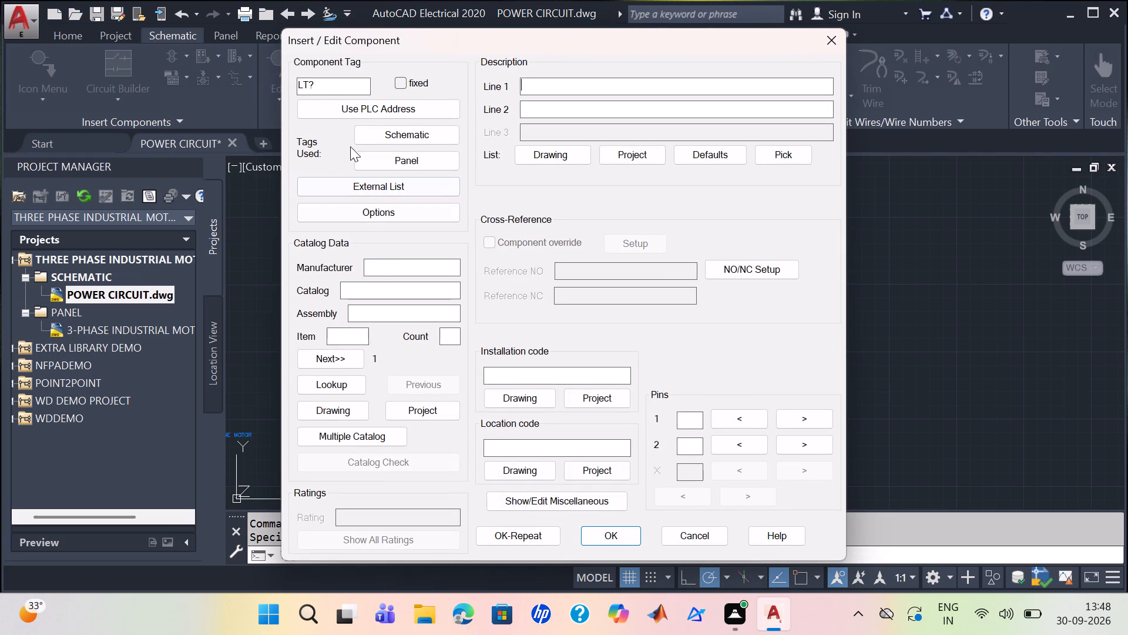
left_click_drag(328, 79, 294, 87)
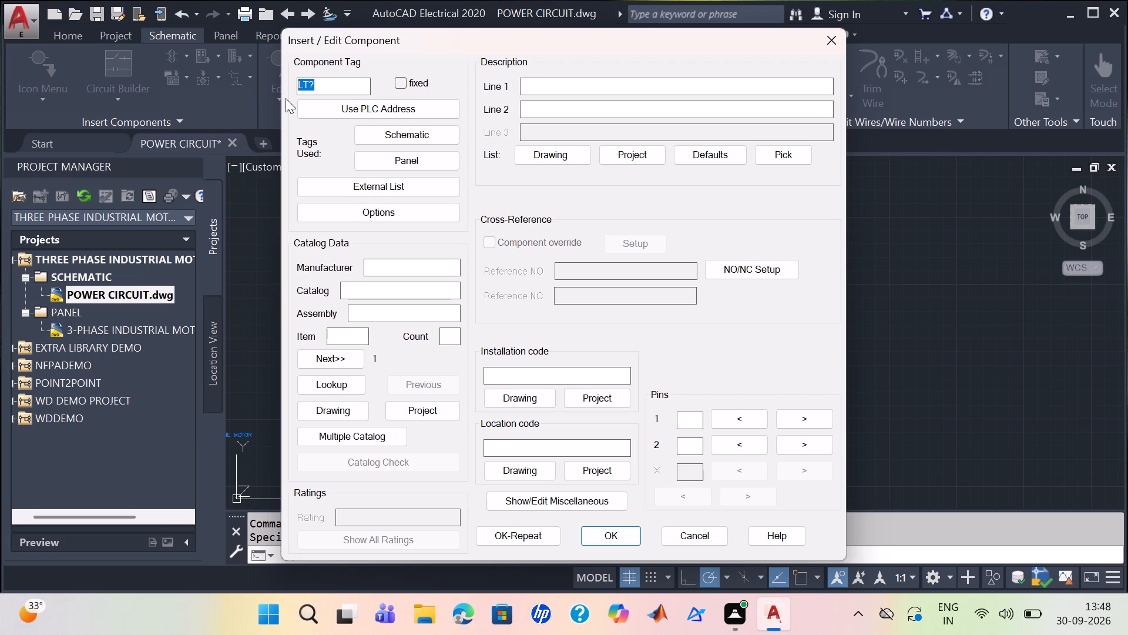
key("BackSpace")
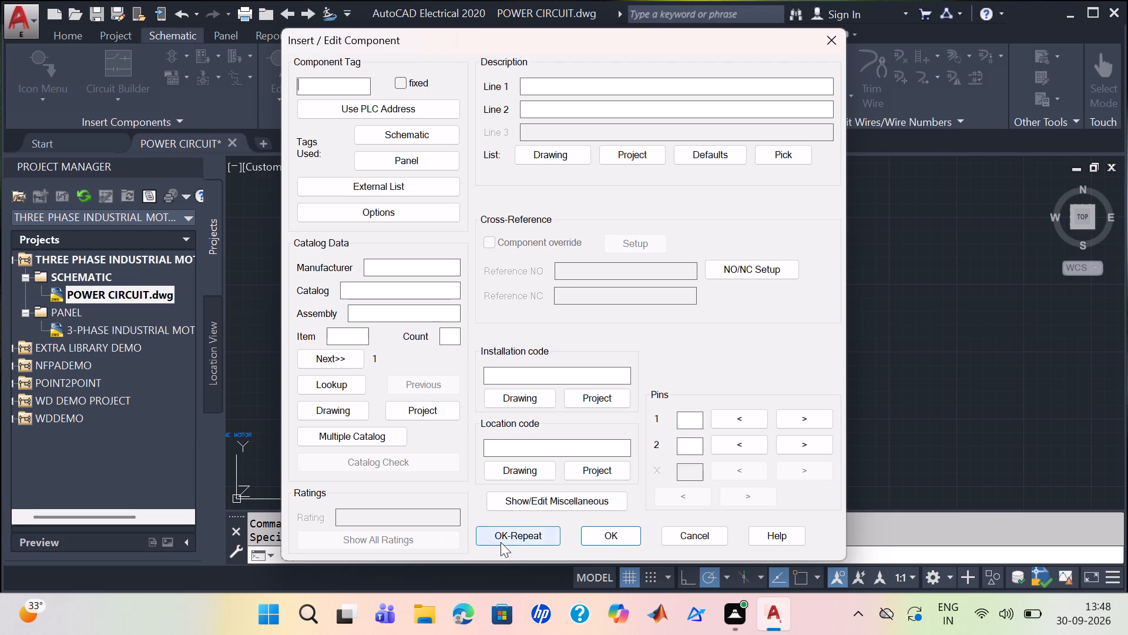
left_click(509, 541)
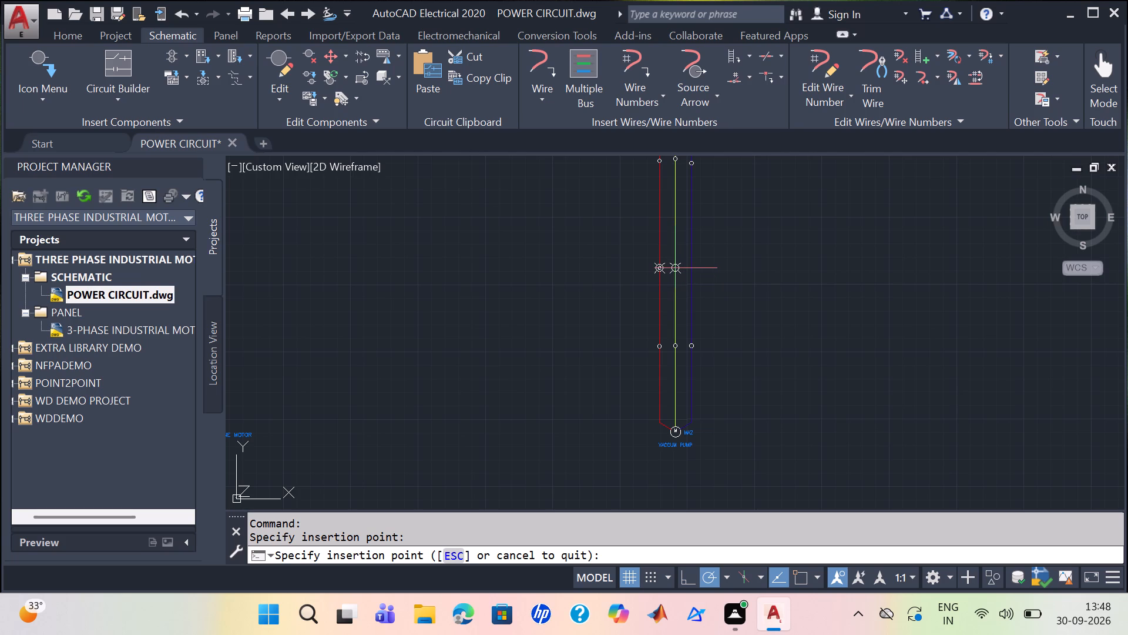
Insert Clear Standard lights level with the first, on the green wire with a blank tag and on the blue wire with the default tag.
left_click(675, 269)
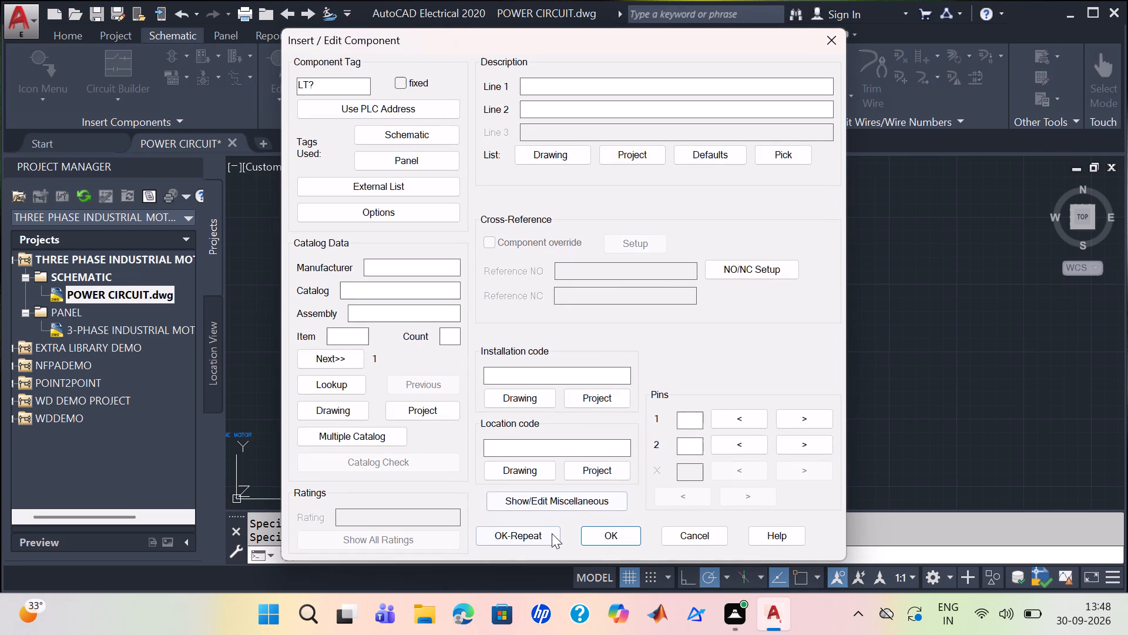
left_click_drag(326, 82, 326, 82)
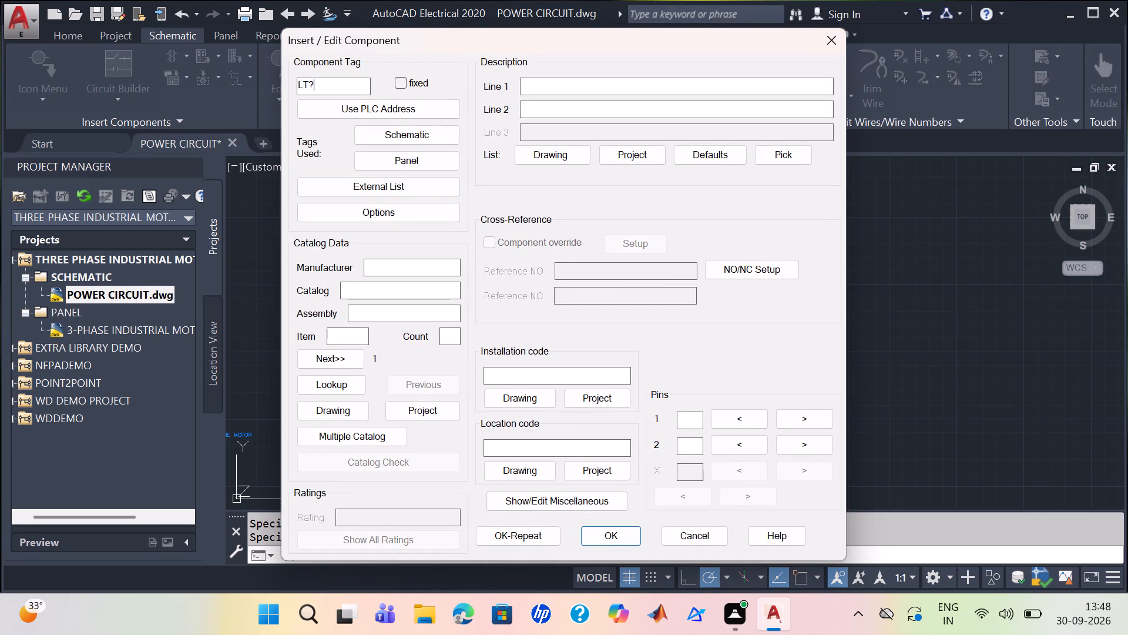
left_click_drag(326, 82, 272, 83)
key("BackSpace")
left_click(496, 536)
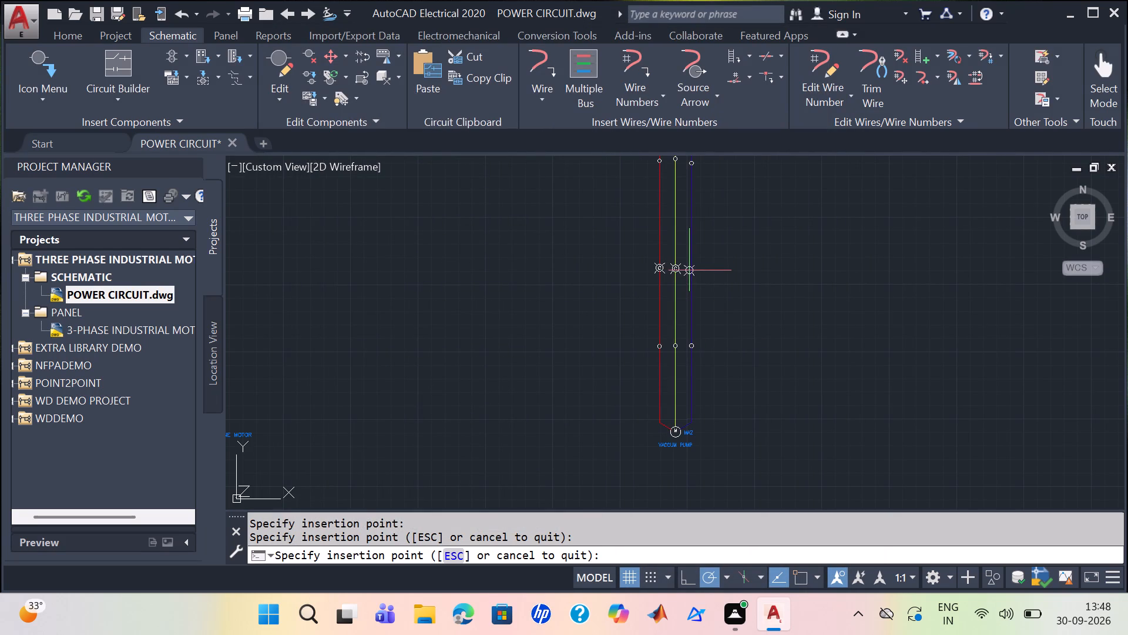
left_click(689, 270)
left_click(605, 536)
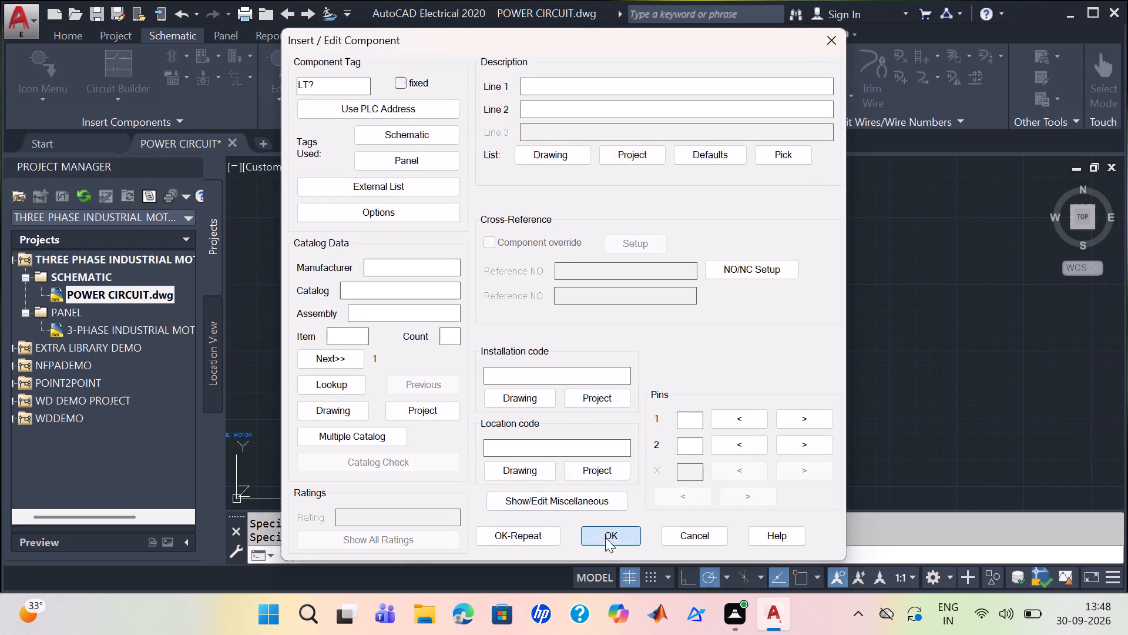
Edit the Clear Standard light on the blue wire to clear its component tag.
scroll(673, 400, "up", 1)
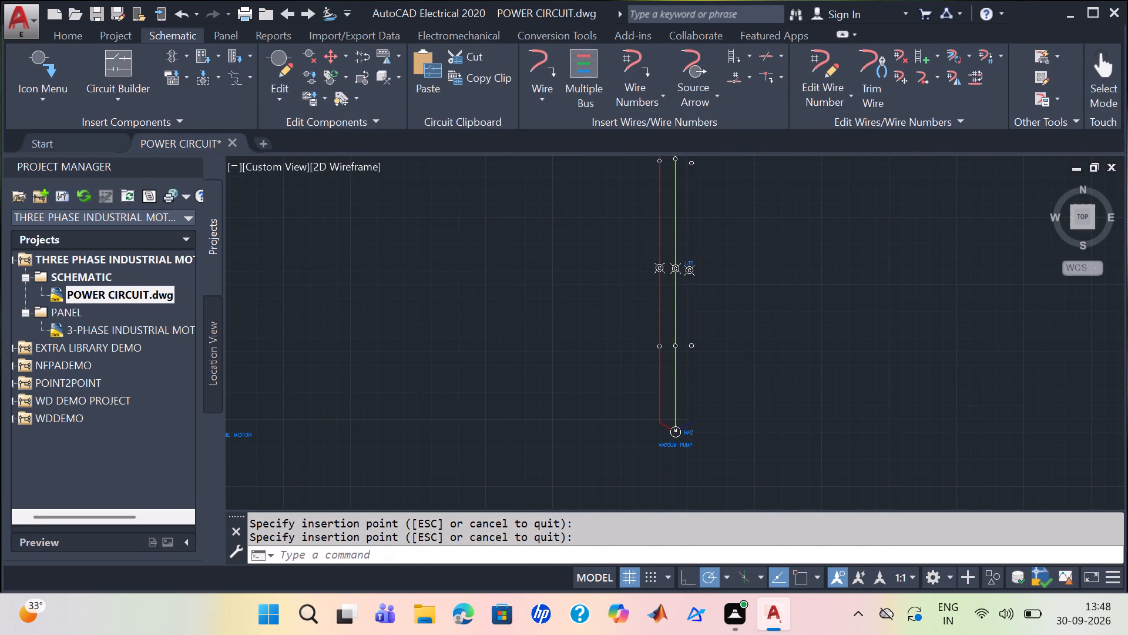
left_click(703, 202)
right_click(703, 200)
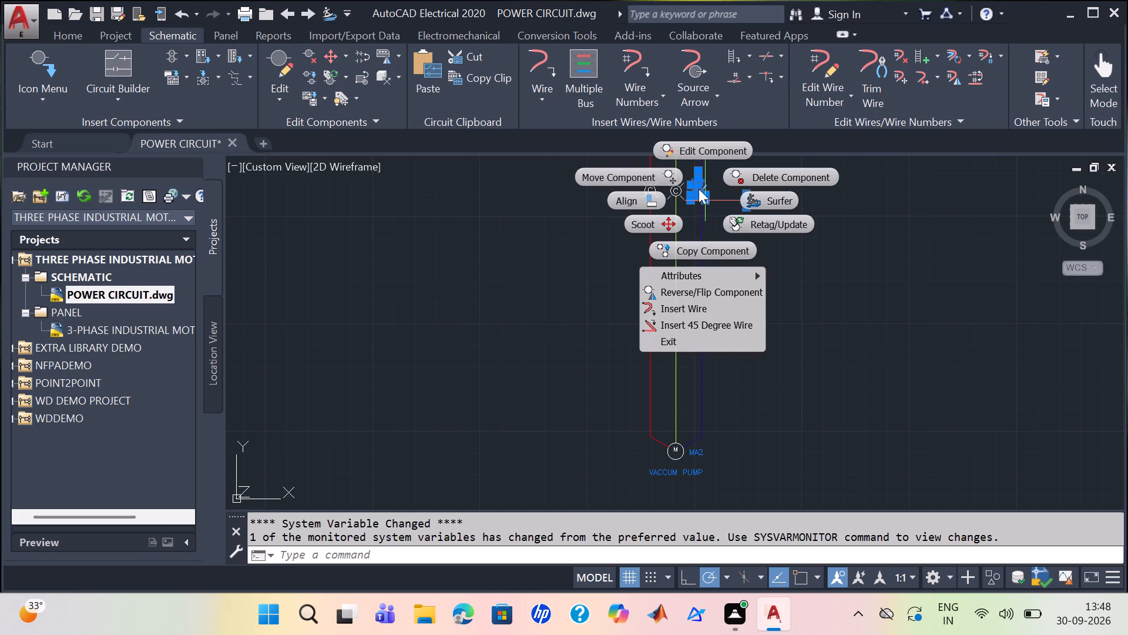
left_click(697, 143)
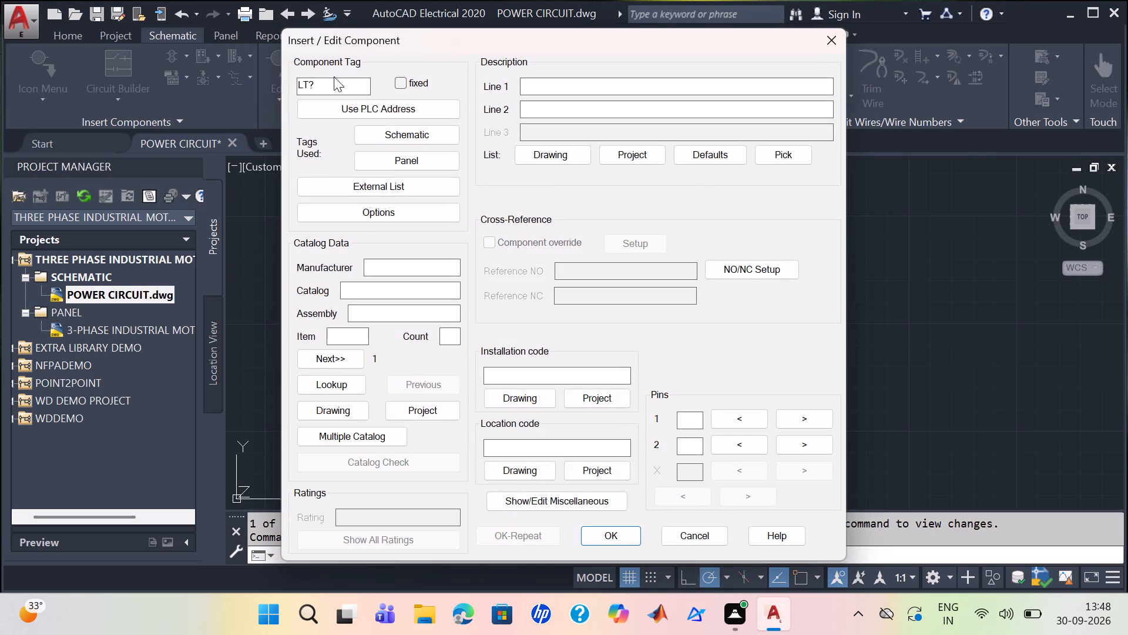
left_click(333, 82)
key("BackSpace")
key("BackSpace")
key("BackSpace")
key("BackSpace")
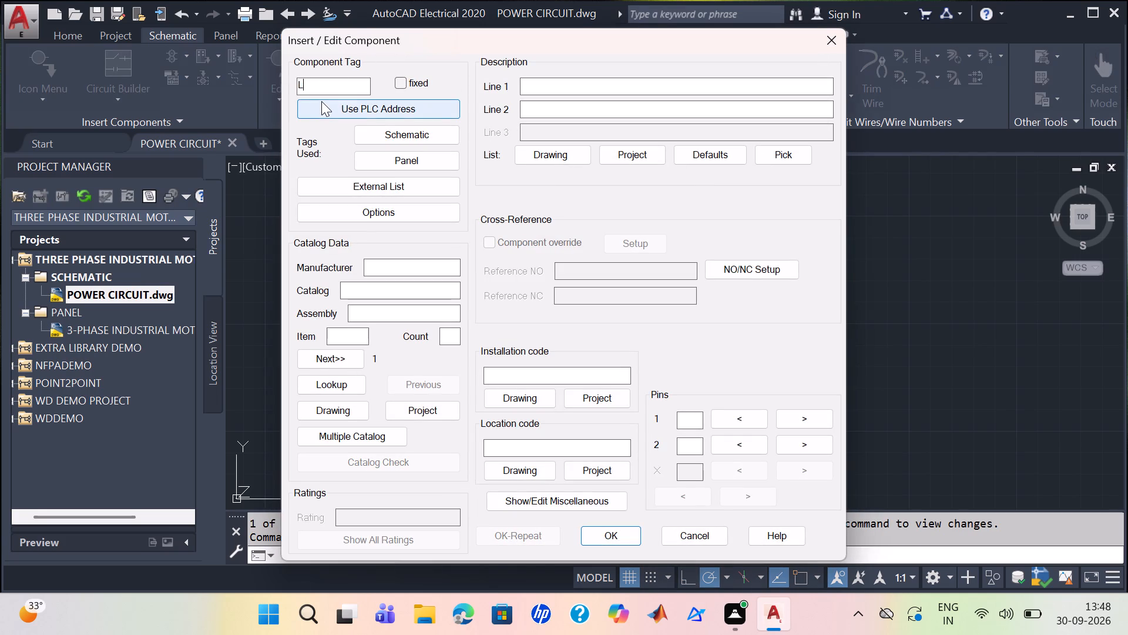
left_click(626, 538)
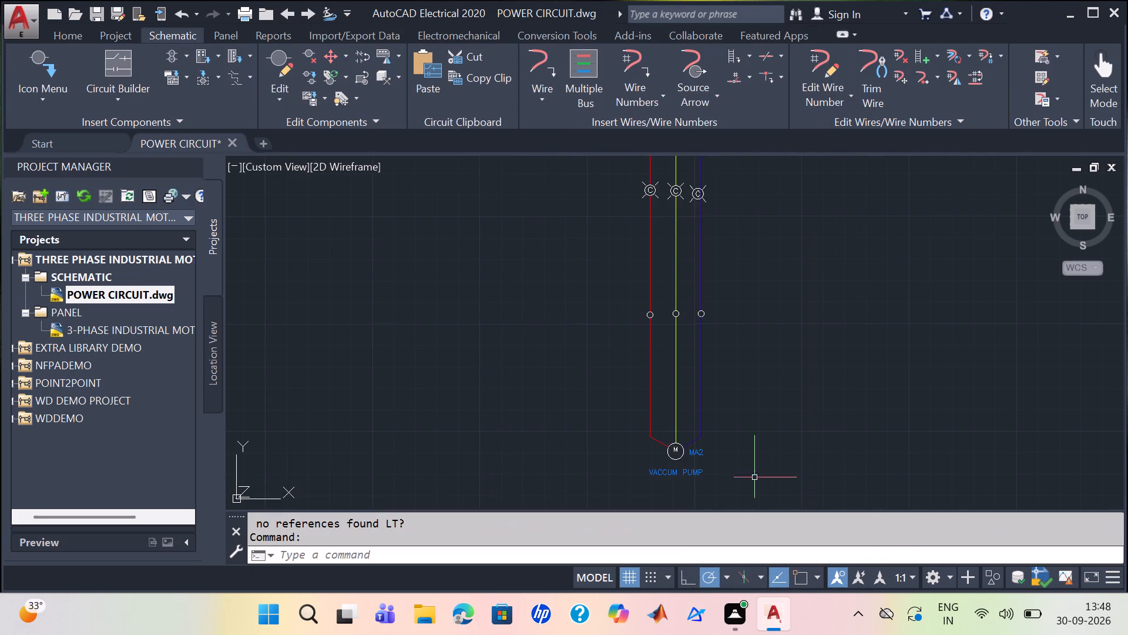
Delete the entire middle branch below the horizontal three-phase bus, including its wires, components, terminals and motor.
scroll(761, 457, "down", 3)
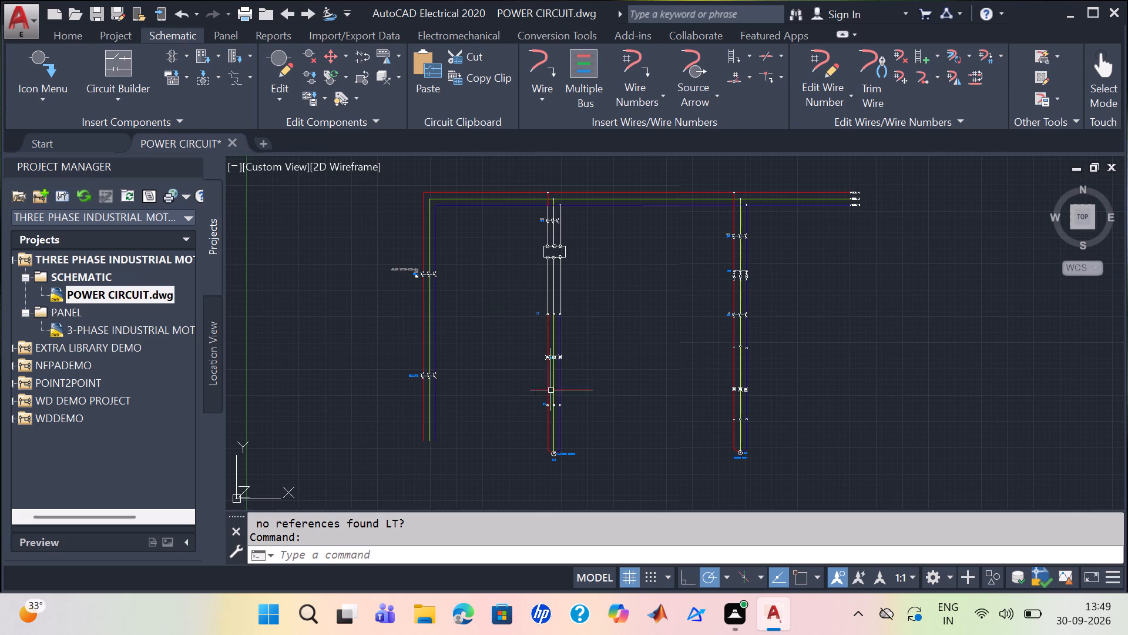
left_click(590, 481)
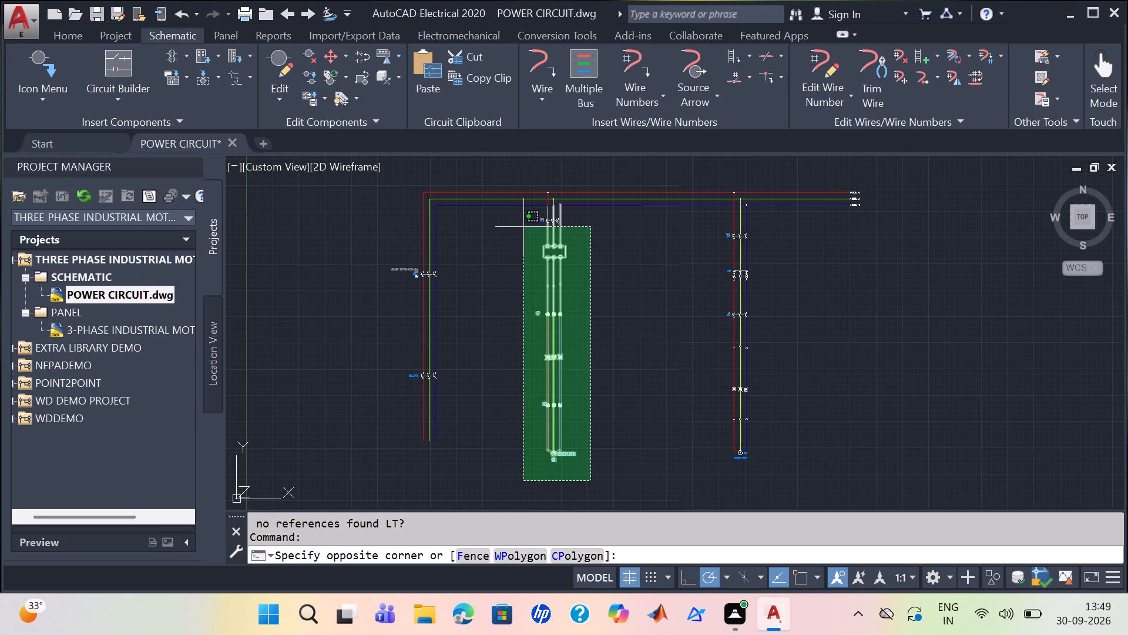
left_click(521, 214)
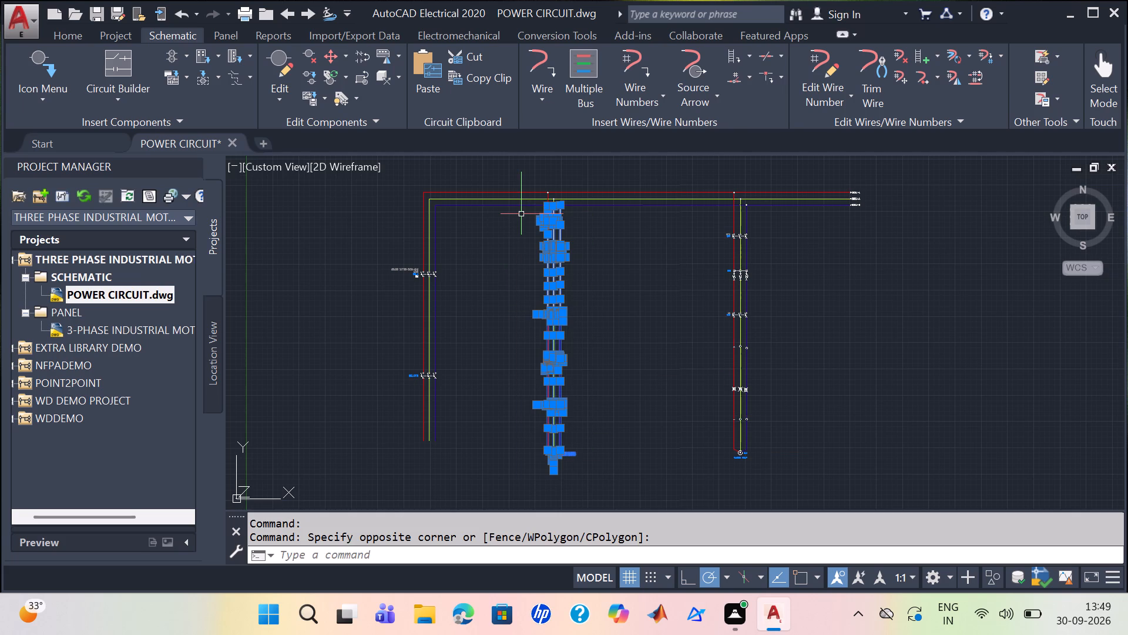
key("Delete")
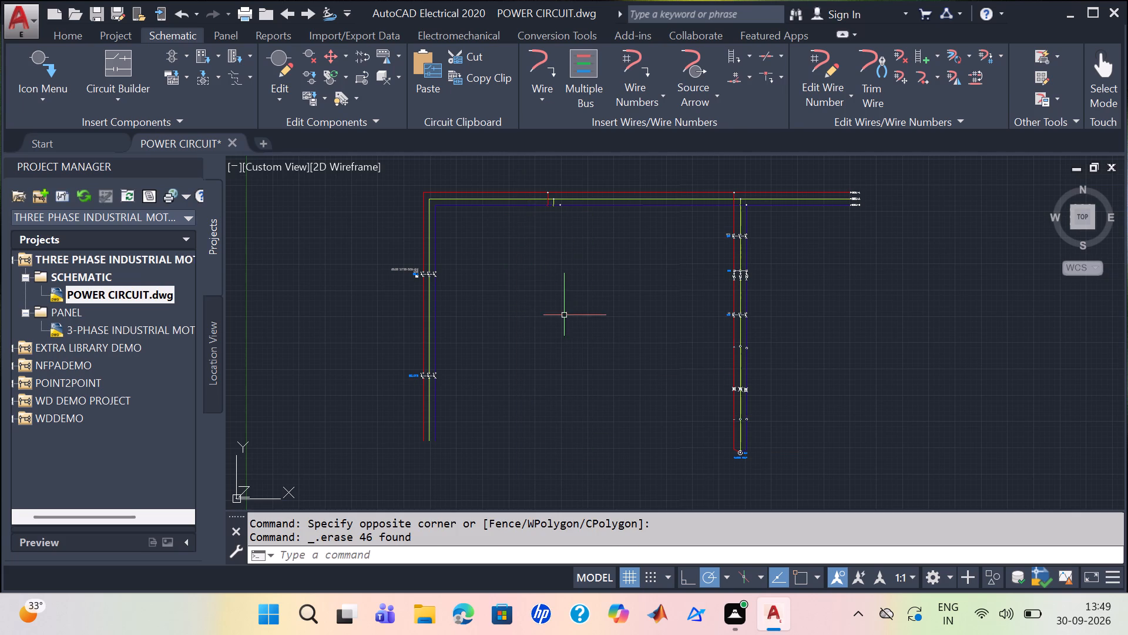
Delete the leftover red and green wire stubs and the blue wire's connection dot where the middle branch met the bus.
middle_click_drag(566, 319, 562, 423)
scroll(562, 416, "up", 3)
scroll(562, 416, "down", 1)
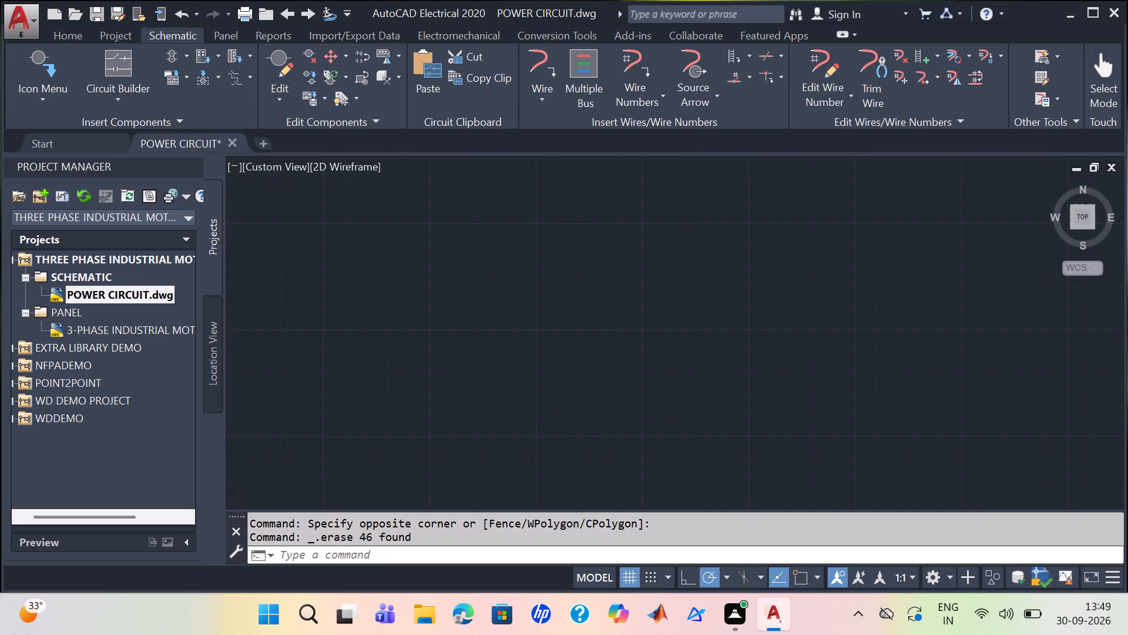
scroll(562, 416, "down", 1)
scroll(562, 414, "up", 1)
middle_click_drag(562, 414, 562, 413)
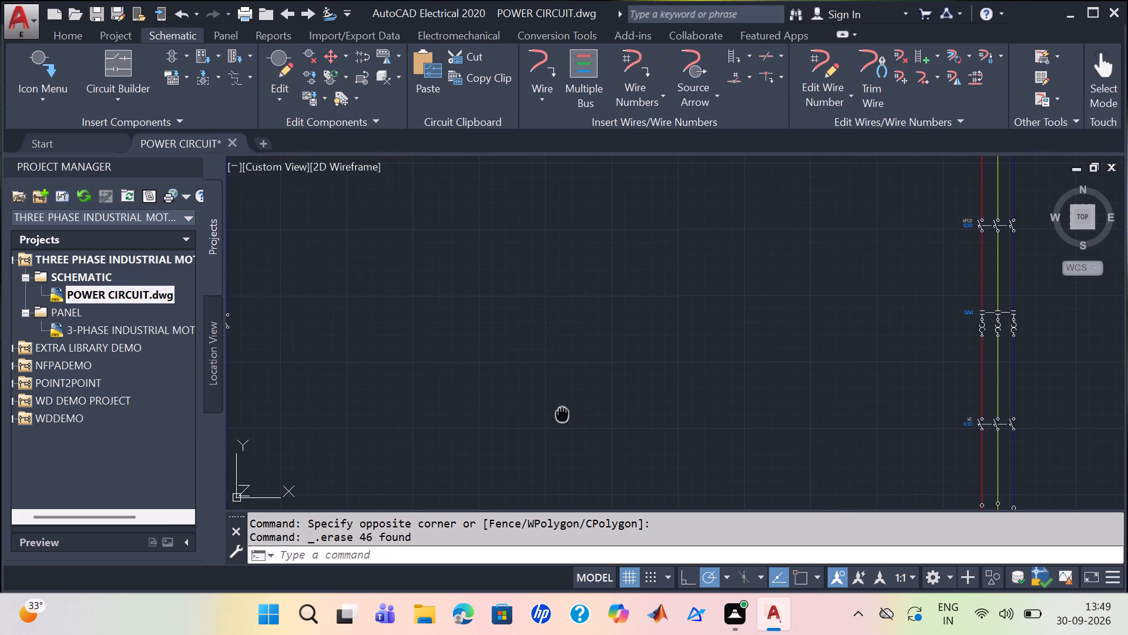
middle_click_drag(562, 413, 626, 634)
scroll(633, 587, "down", 1)
scroll(606, 454, "up", 1)
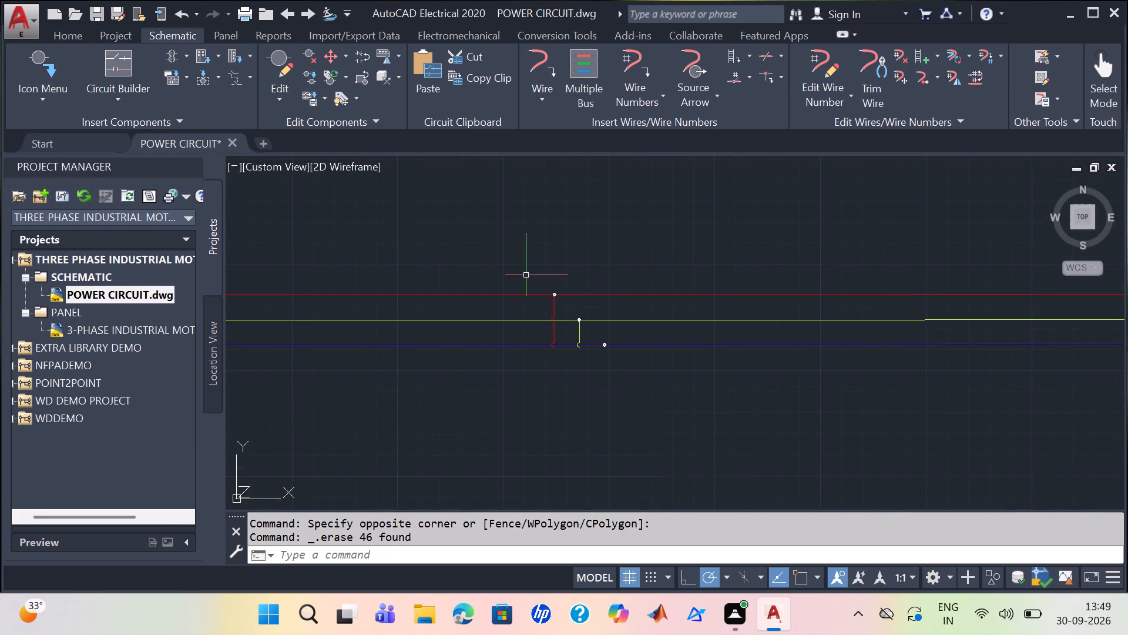
left_click(553, 309)
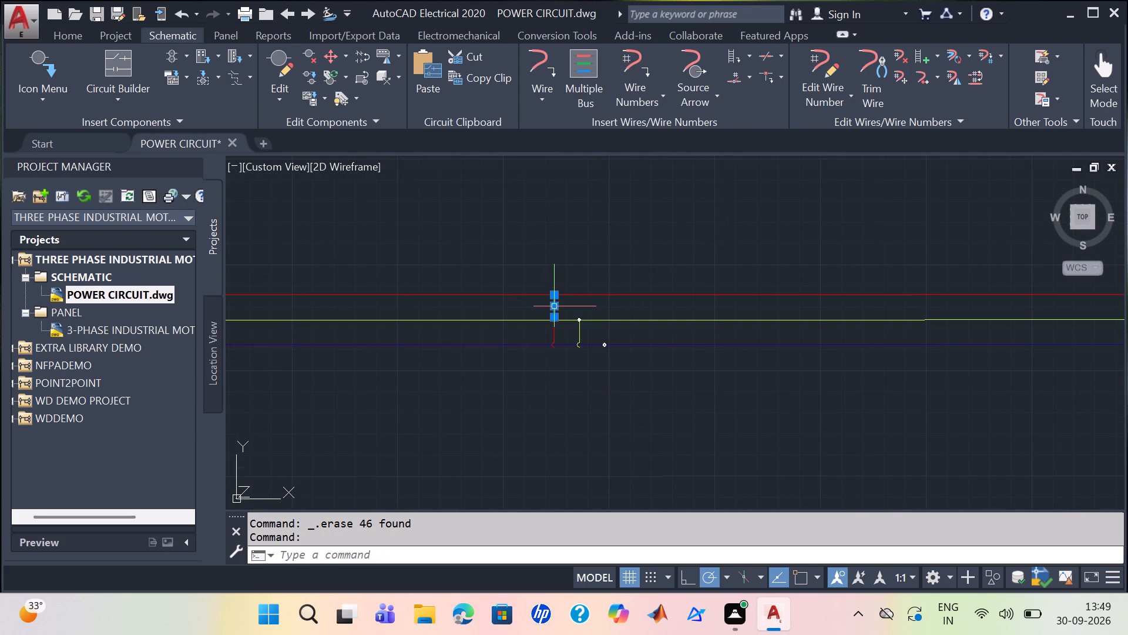
left_click(553, 332)
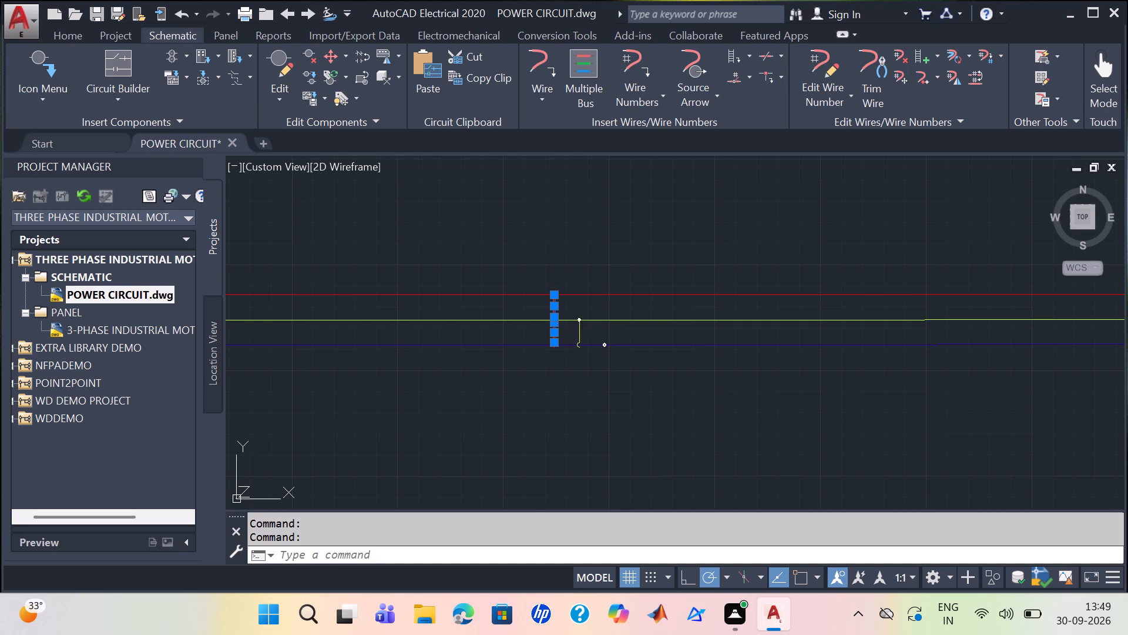
left_click(579, 335)
left_click(606, 346)
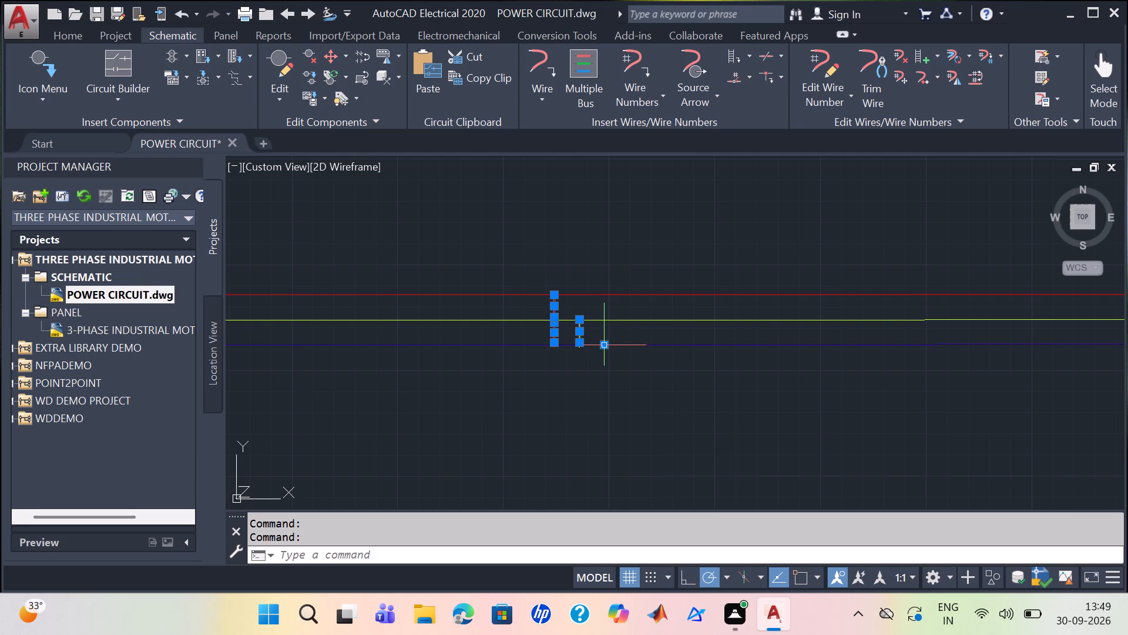
key("Delete")
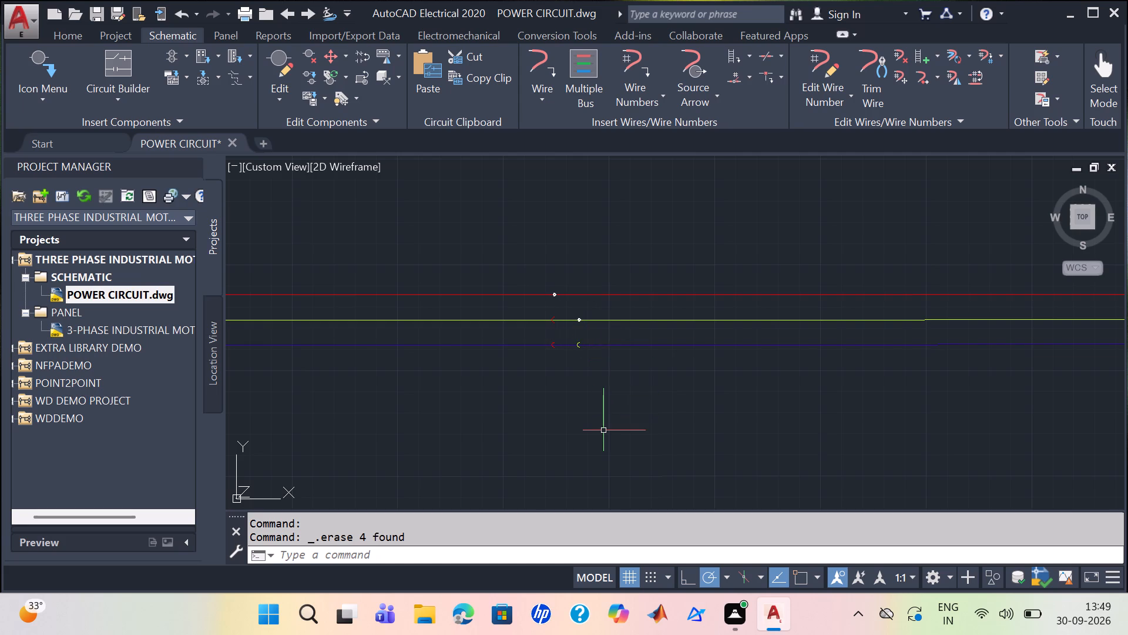
Delete the remaining connection dots on the red and green bus wires and the three leftover wire-crossing arcs.
scroll(603, 430, "up", 2)
middle_click_drag(560, 323, 595, 423)
scroll(595, 423, "down", 1)
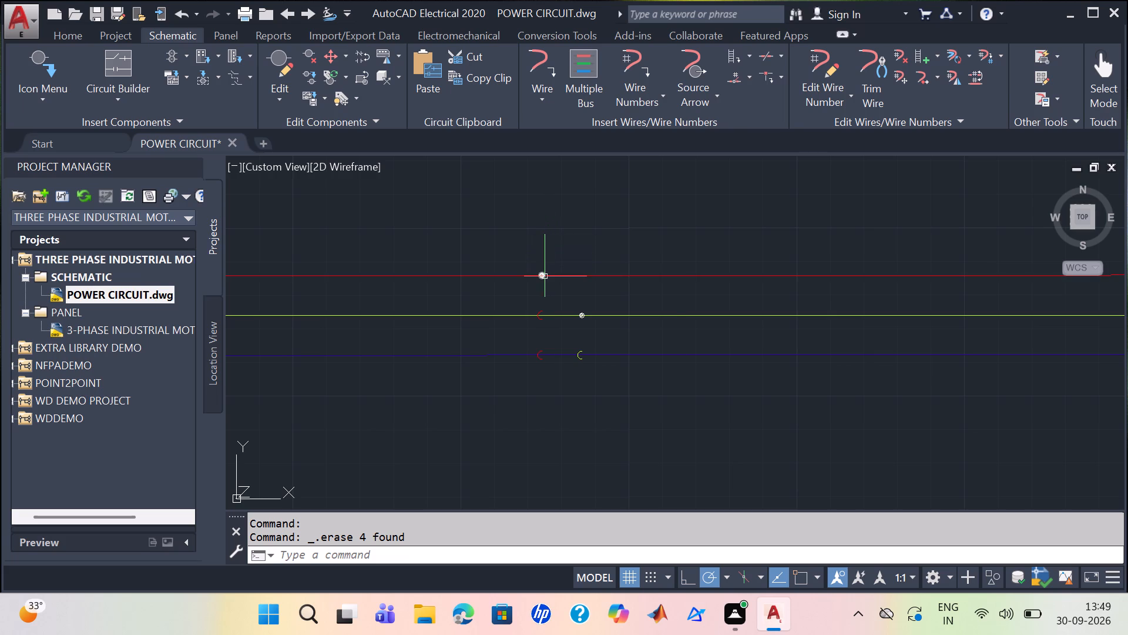
left_click(545, 276)
left_click(540, 310)
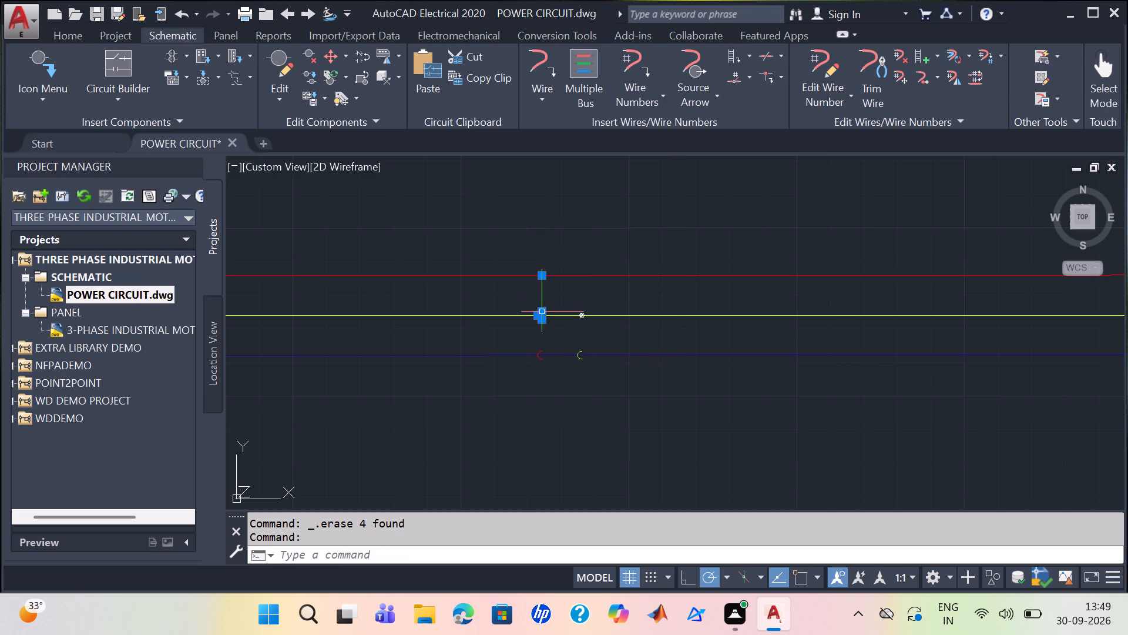
left_click(582, 314)
left_click(542, 350)
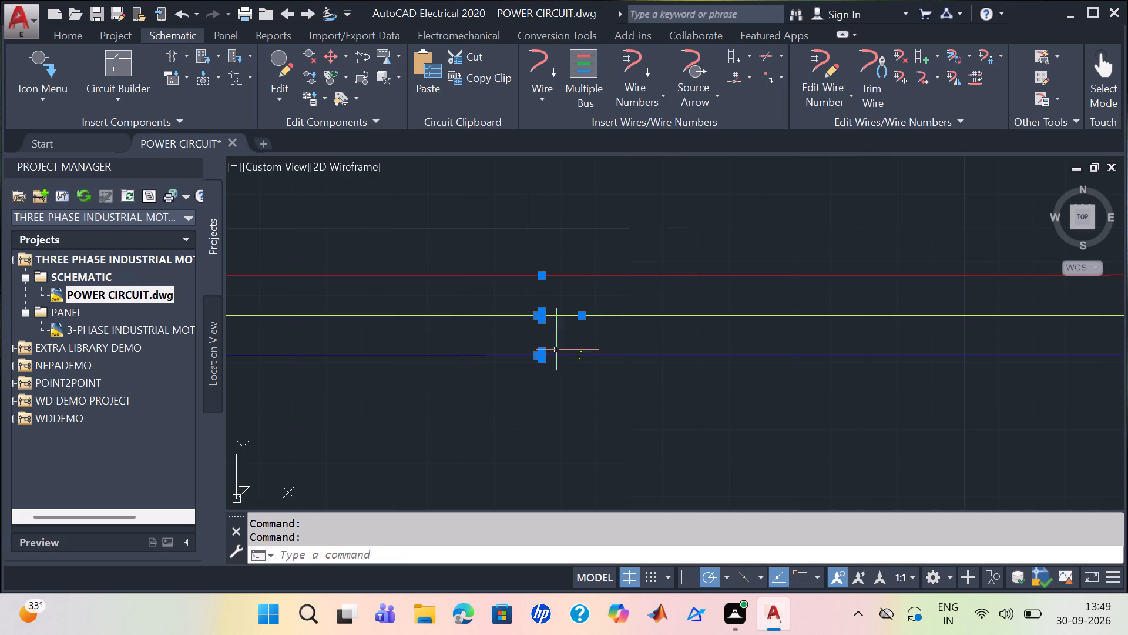
left_click(581, 351)
key("Delete")
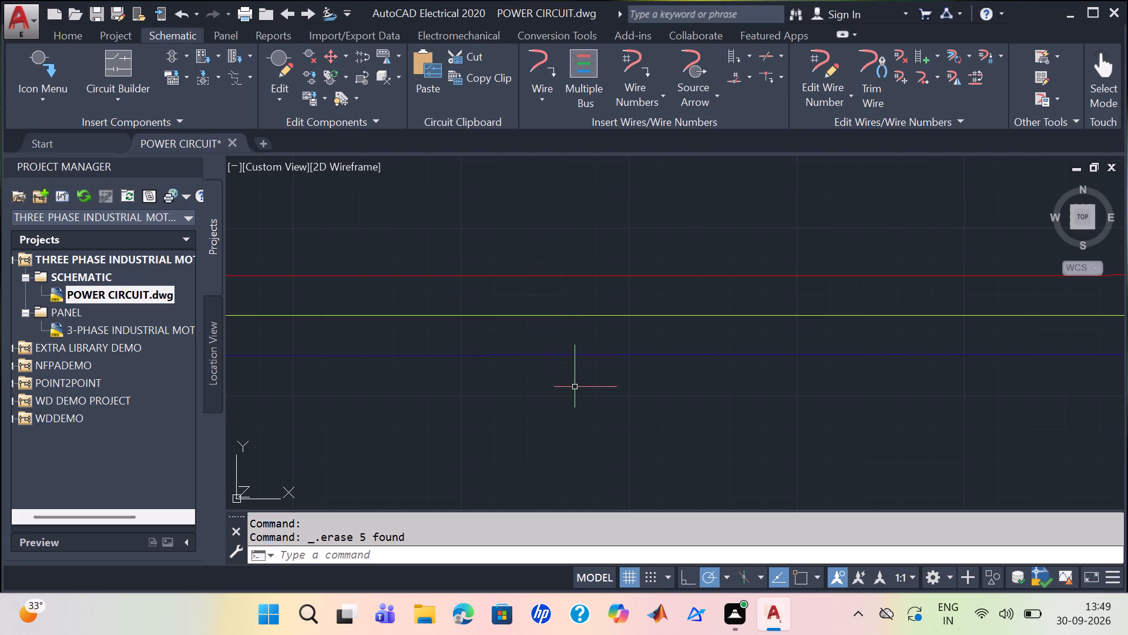
Draw a new three-wire middle branch with Multiple Wire Bus, starting from Another Bus and ending about level with the vacuum pump motor.
scroll(576, 384, "down", 3)
middle_click_drag(592, 440, 559, 225)
scroll(557, 227, "down", 2)
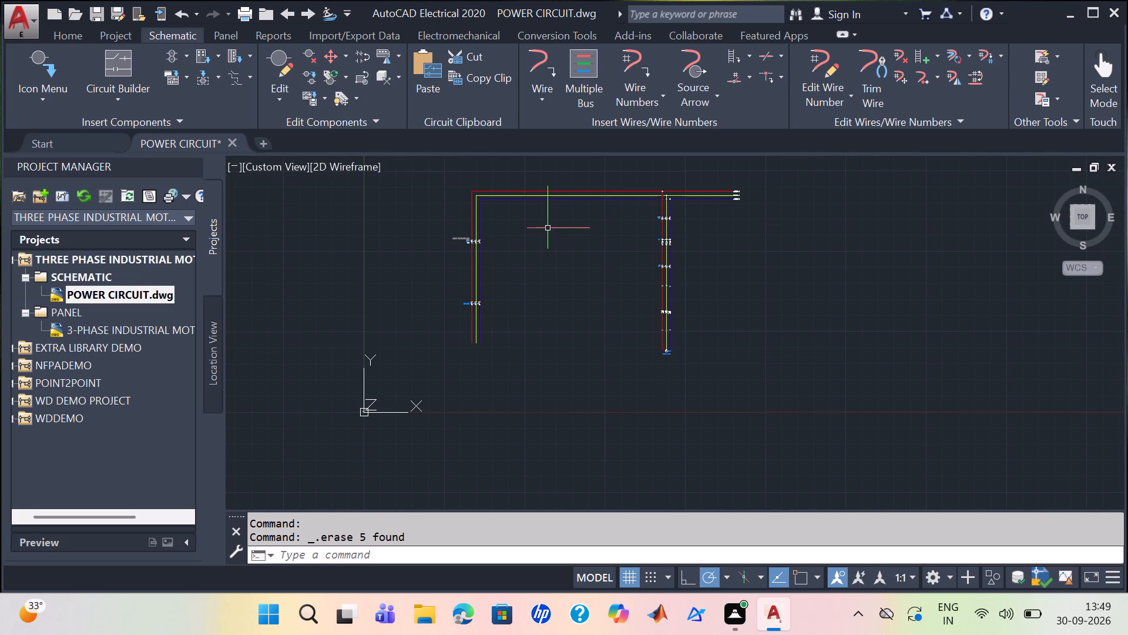
left_click(579, 72)
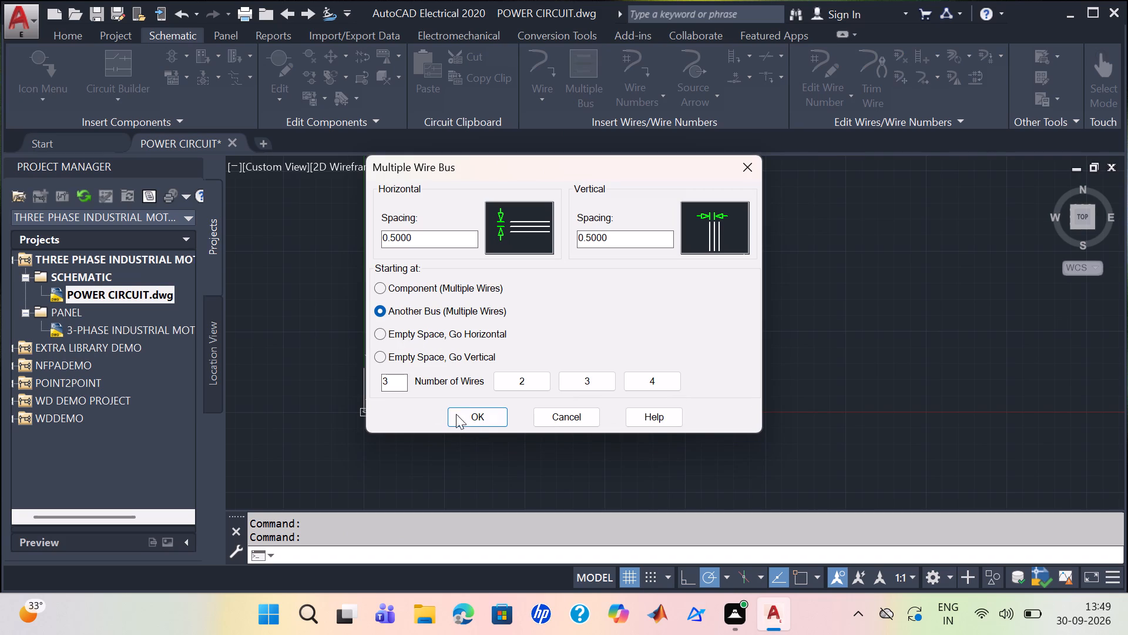
left_click(463, 412)
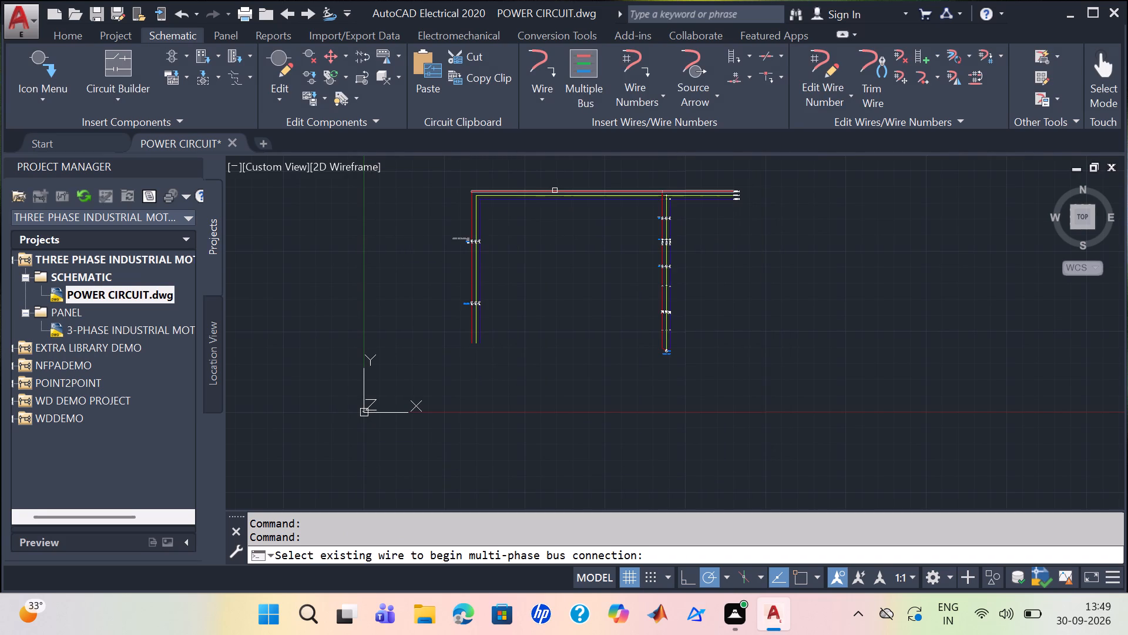
left_click(555, 190)
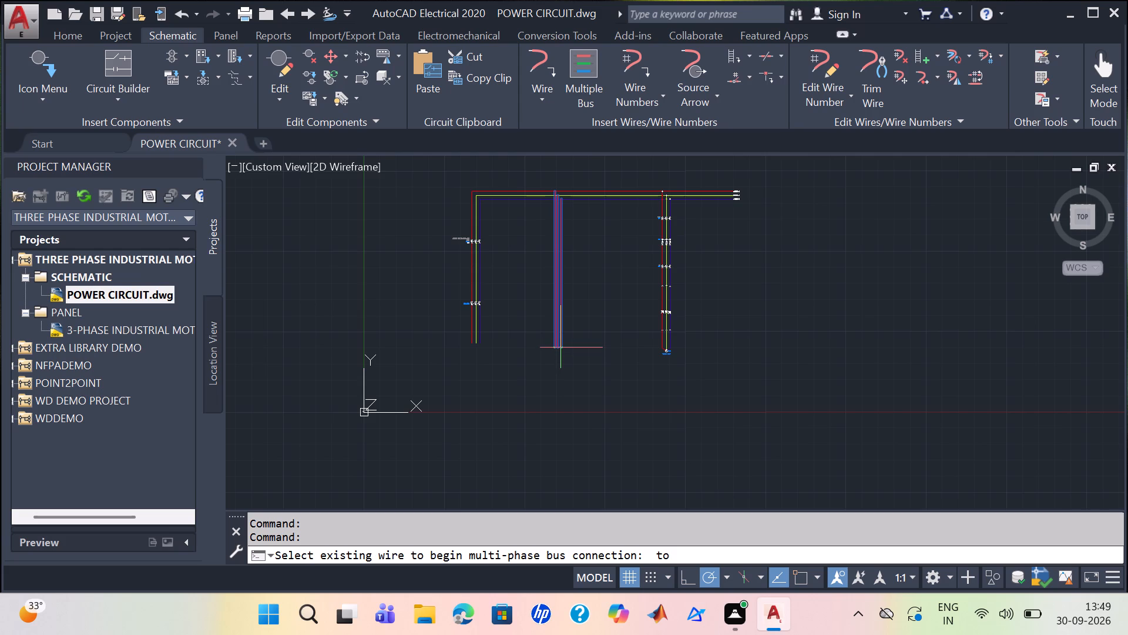
left_click(560, 347)
scroll(603, 335, "up", 1)
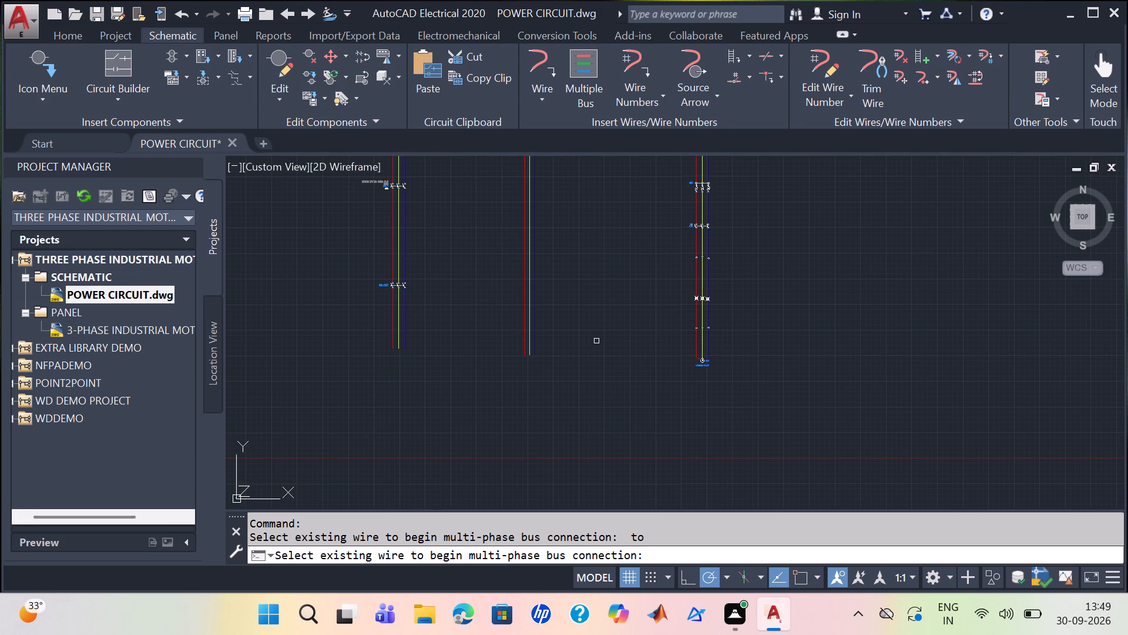
middle_click_drag(596, 341, 689, 626)
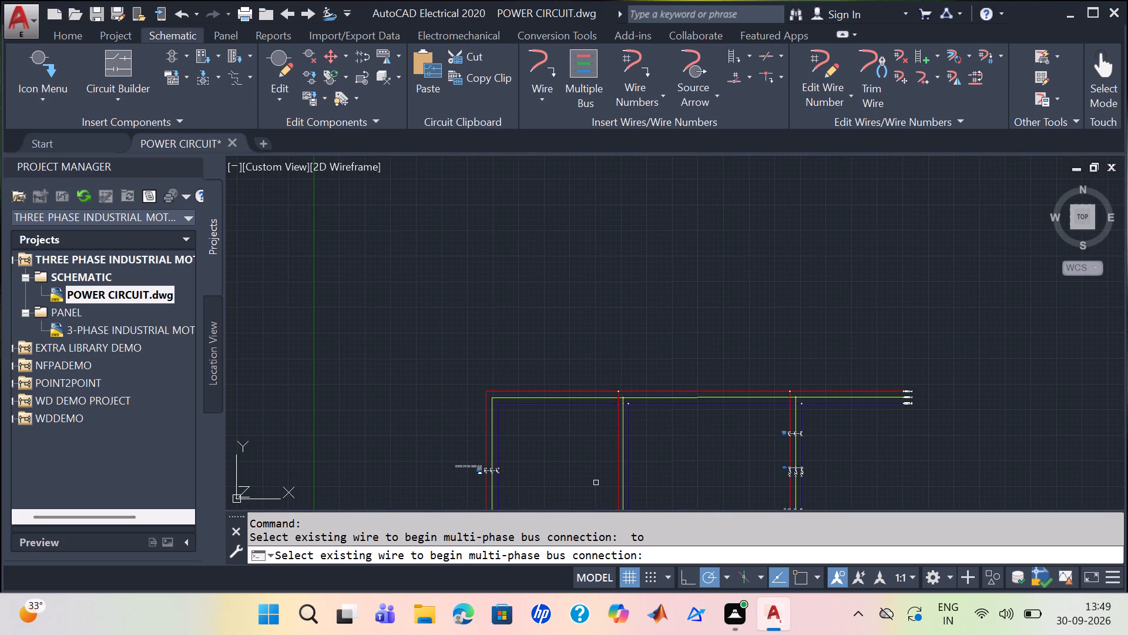
key("Escape")
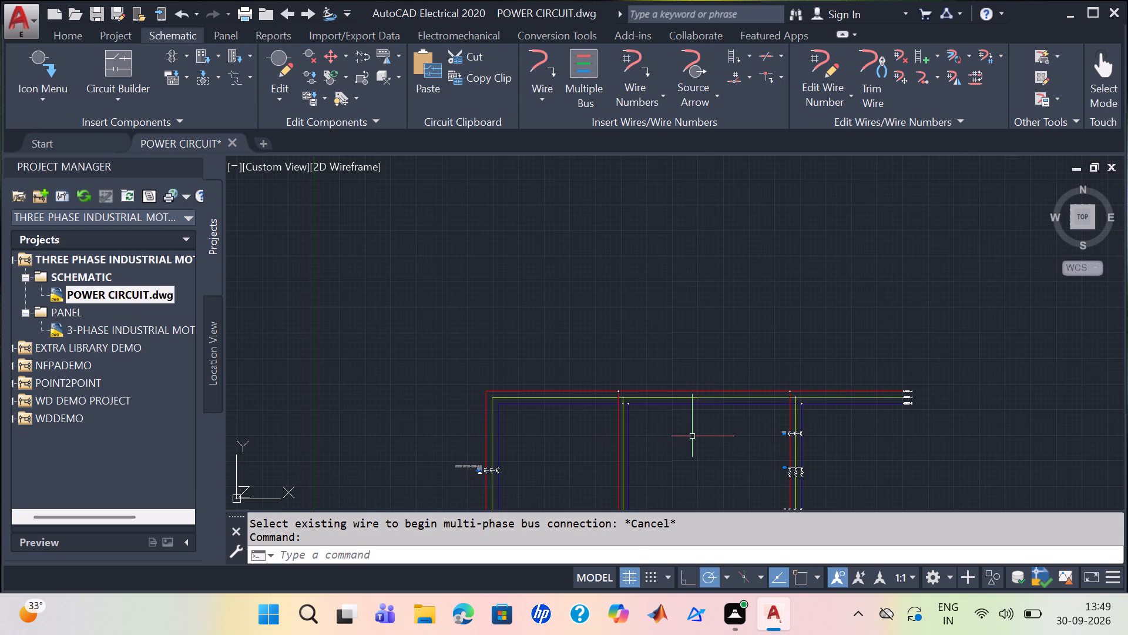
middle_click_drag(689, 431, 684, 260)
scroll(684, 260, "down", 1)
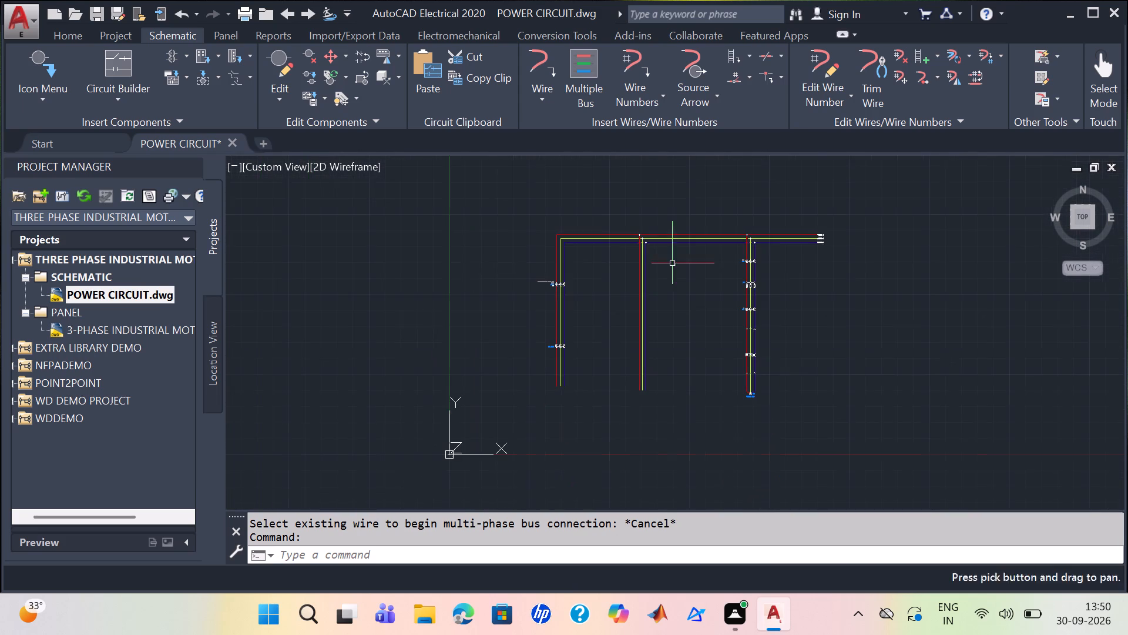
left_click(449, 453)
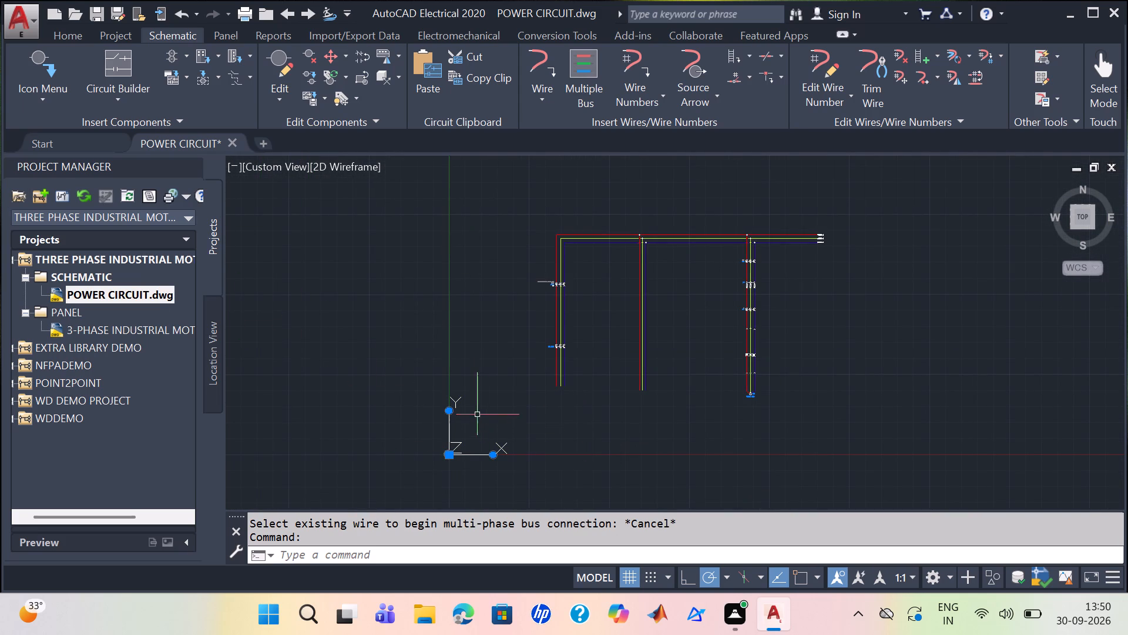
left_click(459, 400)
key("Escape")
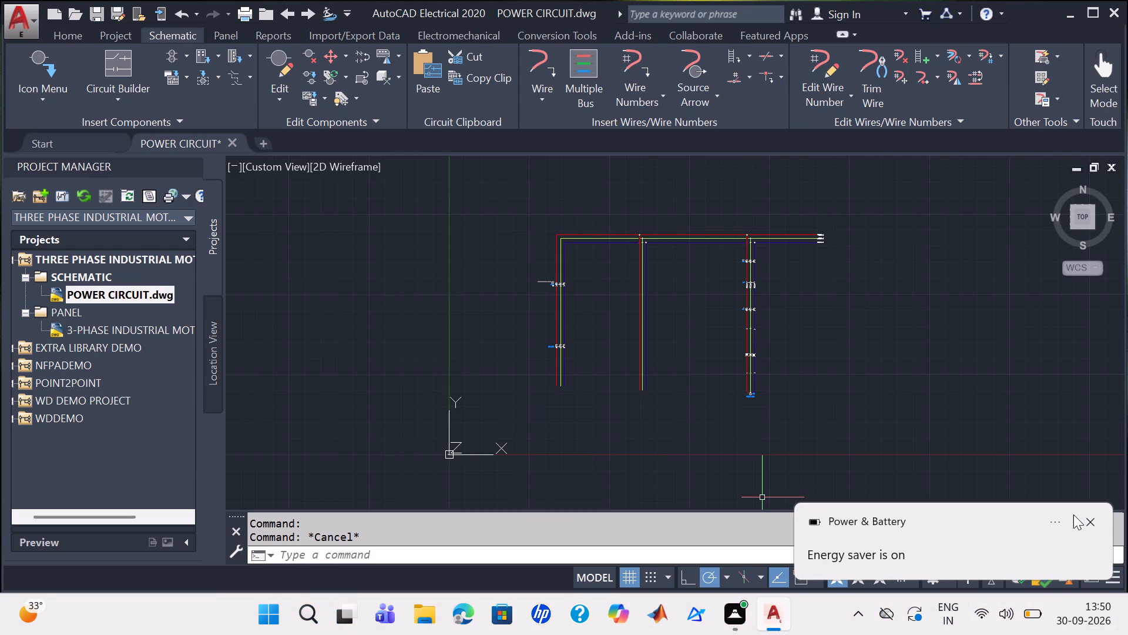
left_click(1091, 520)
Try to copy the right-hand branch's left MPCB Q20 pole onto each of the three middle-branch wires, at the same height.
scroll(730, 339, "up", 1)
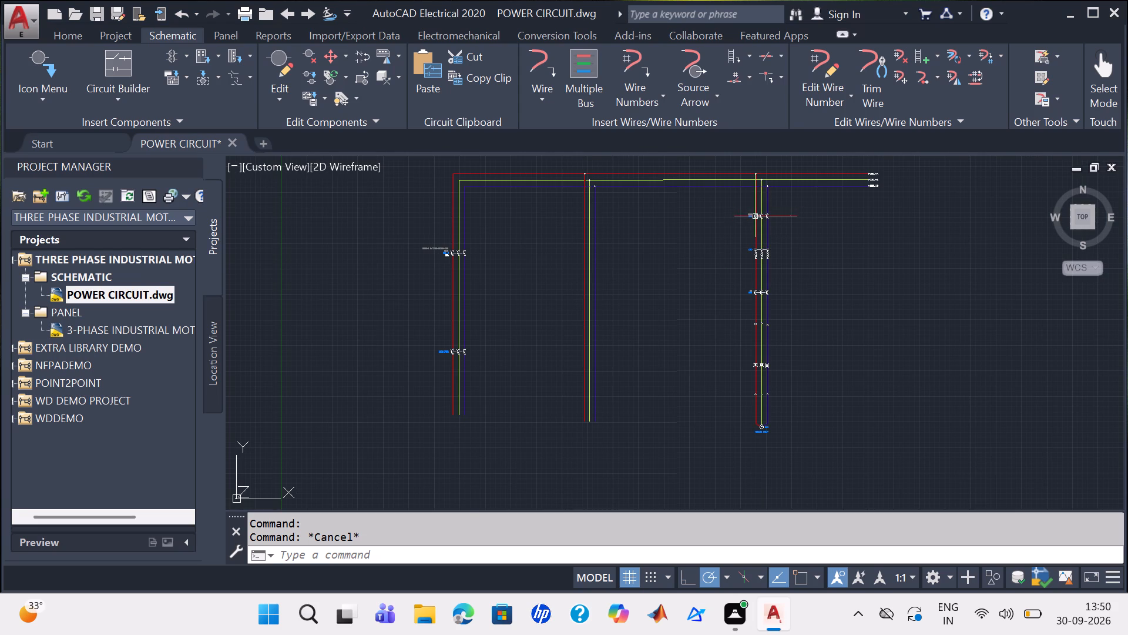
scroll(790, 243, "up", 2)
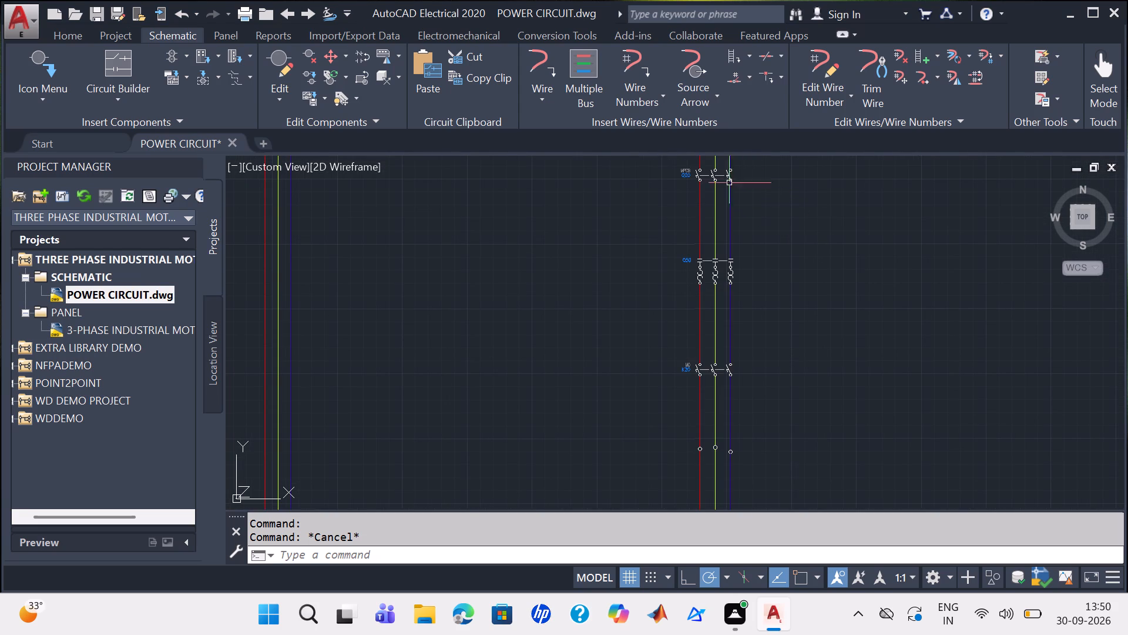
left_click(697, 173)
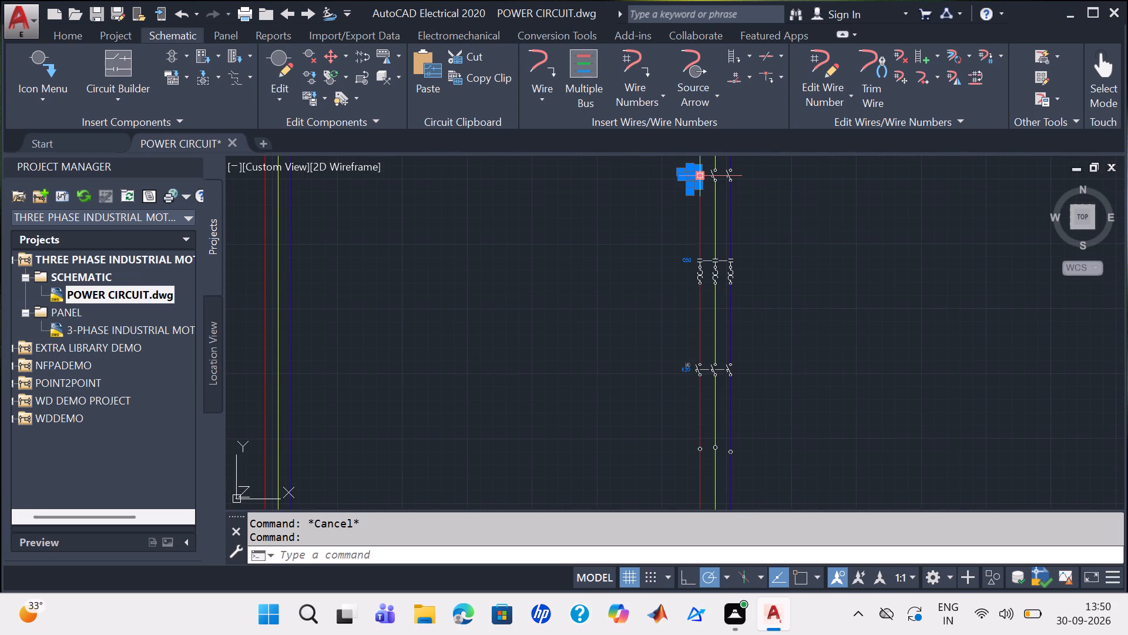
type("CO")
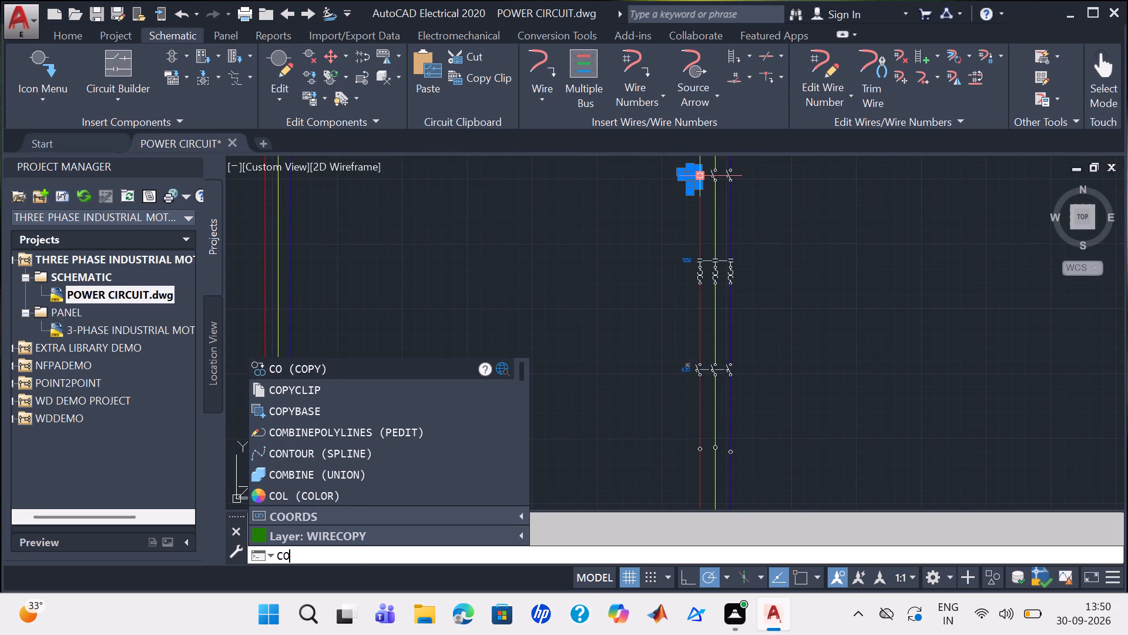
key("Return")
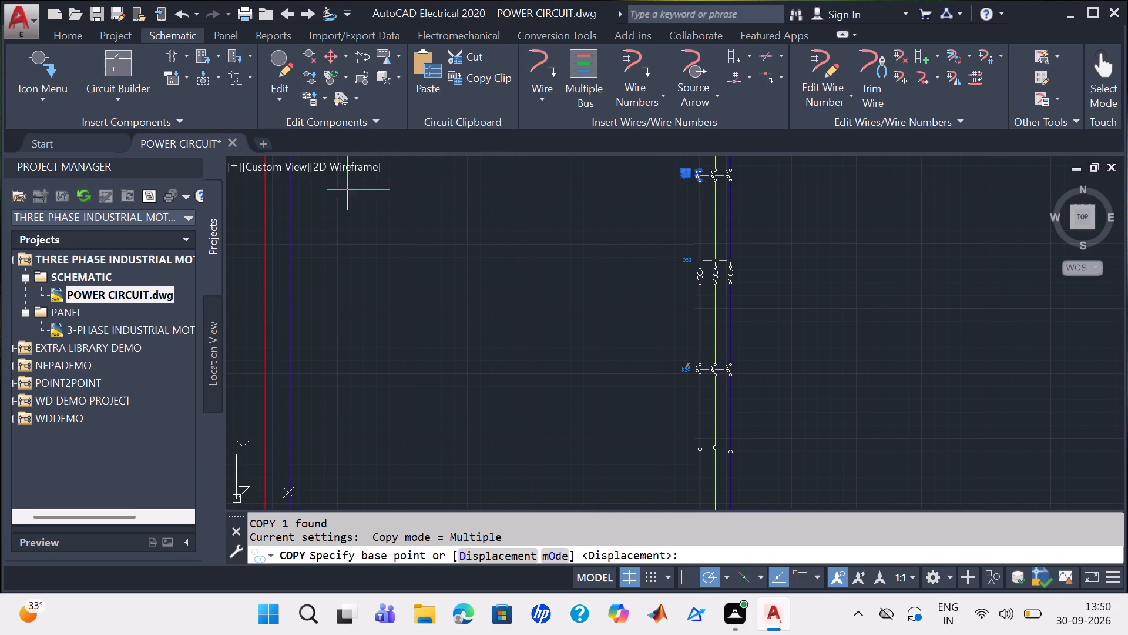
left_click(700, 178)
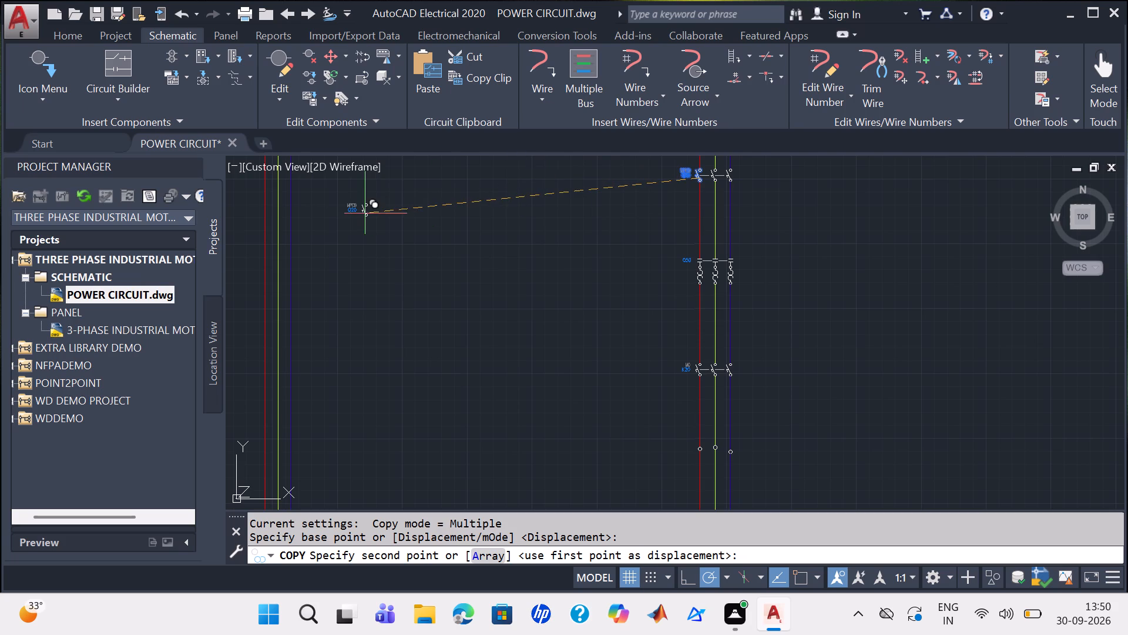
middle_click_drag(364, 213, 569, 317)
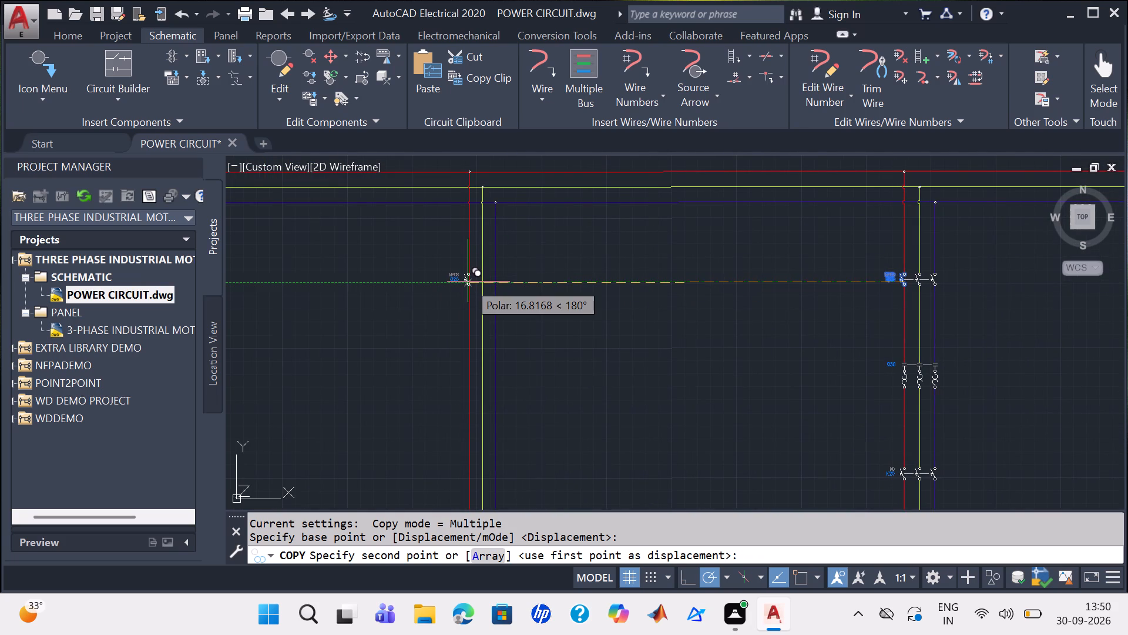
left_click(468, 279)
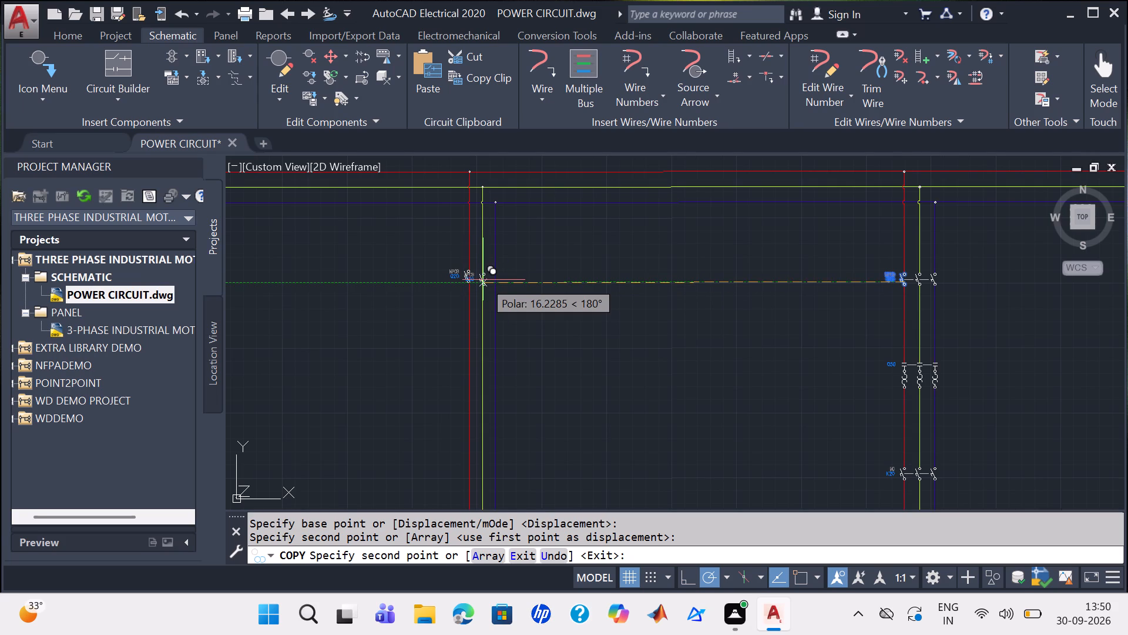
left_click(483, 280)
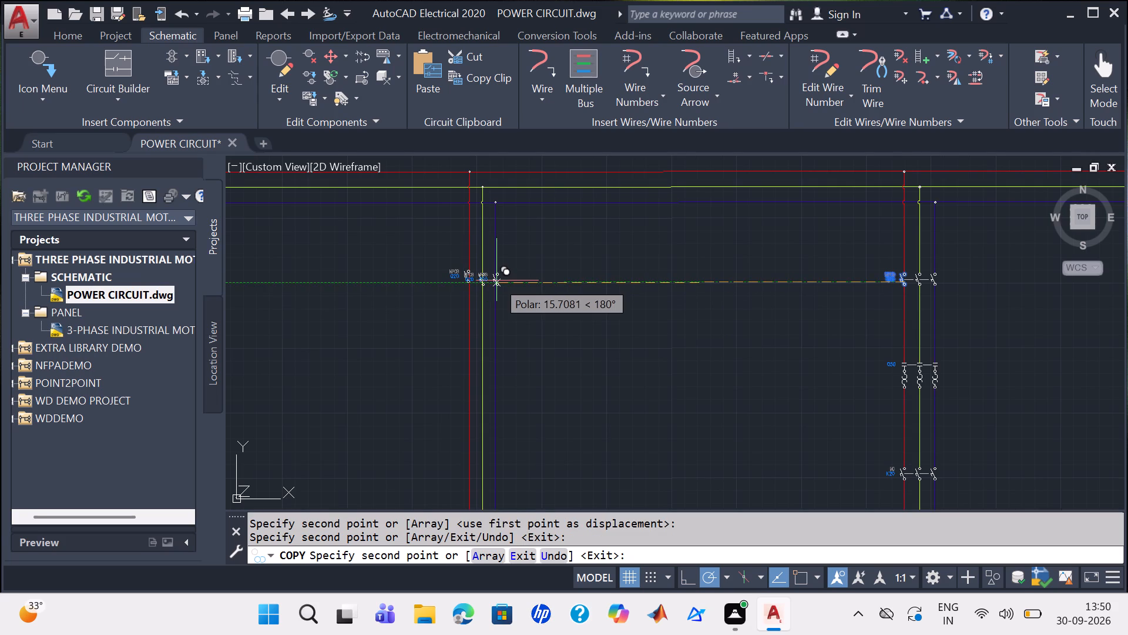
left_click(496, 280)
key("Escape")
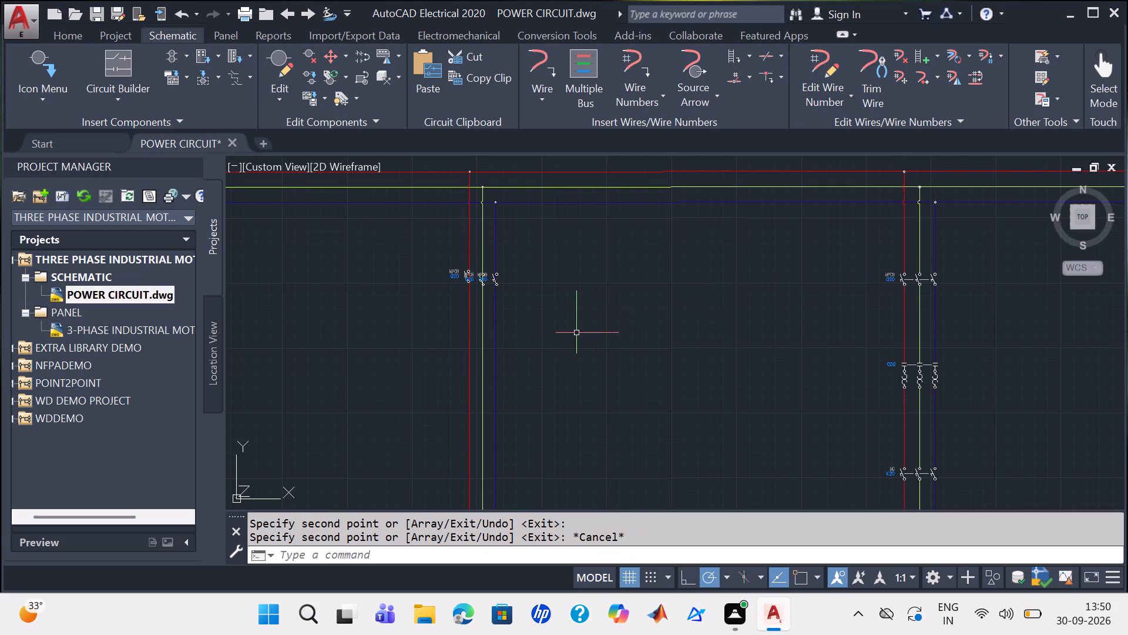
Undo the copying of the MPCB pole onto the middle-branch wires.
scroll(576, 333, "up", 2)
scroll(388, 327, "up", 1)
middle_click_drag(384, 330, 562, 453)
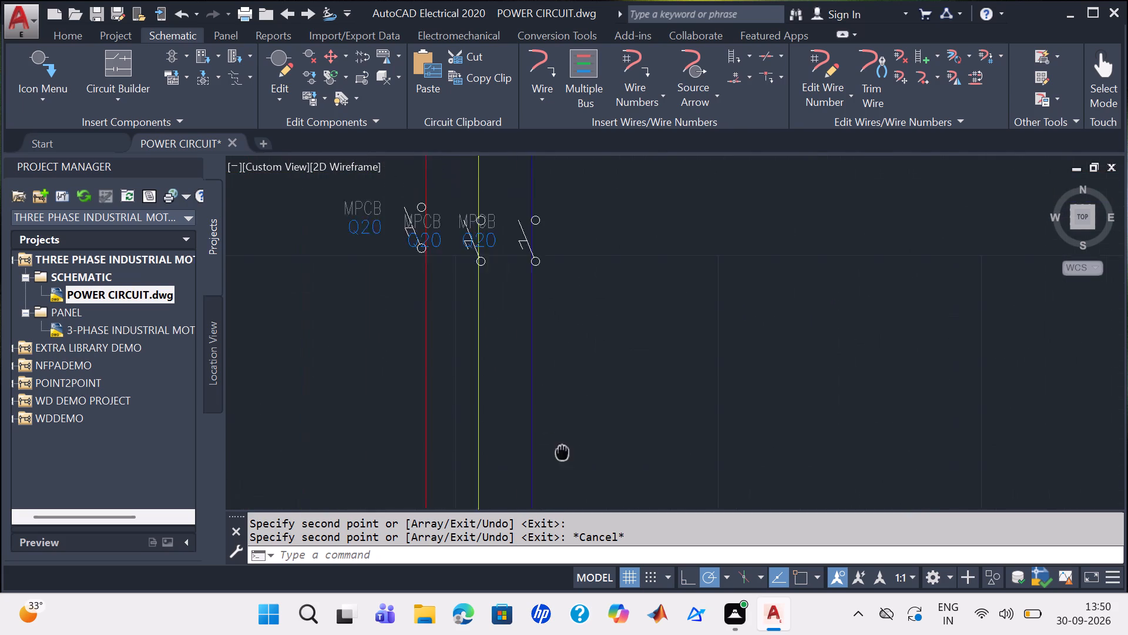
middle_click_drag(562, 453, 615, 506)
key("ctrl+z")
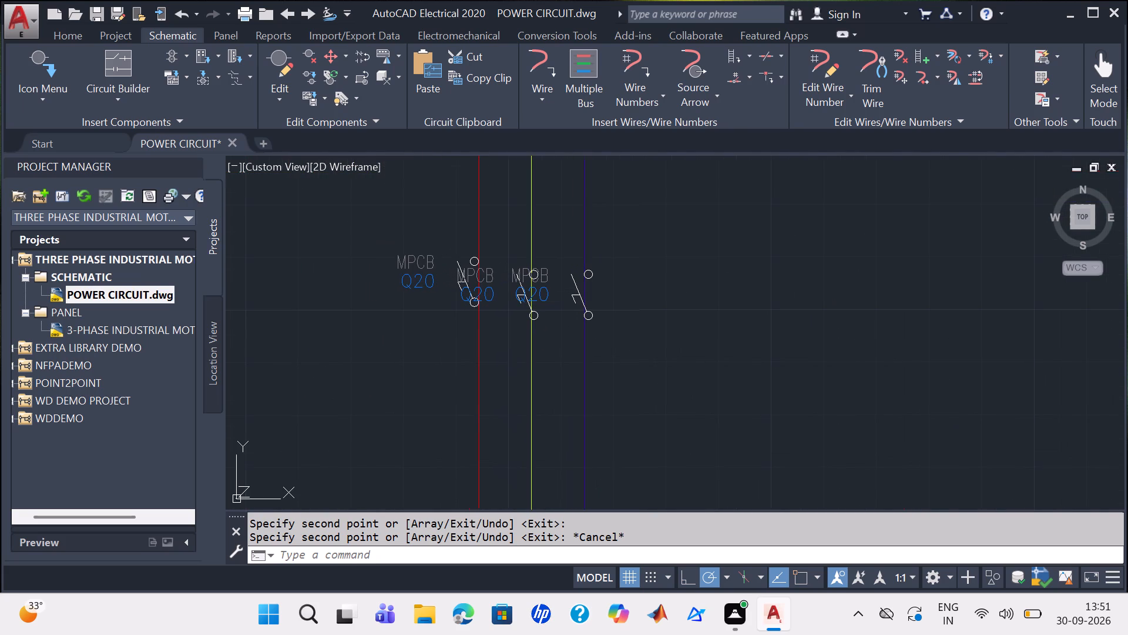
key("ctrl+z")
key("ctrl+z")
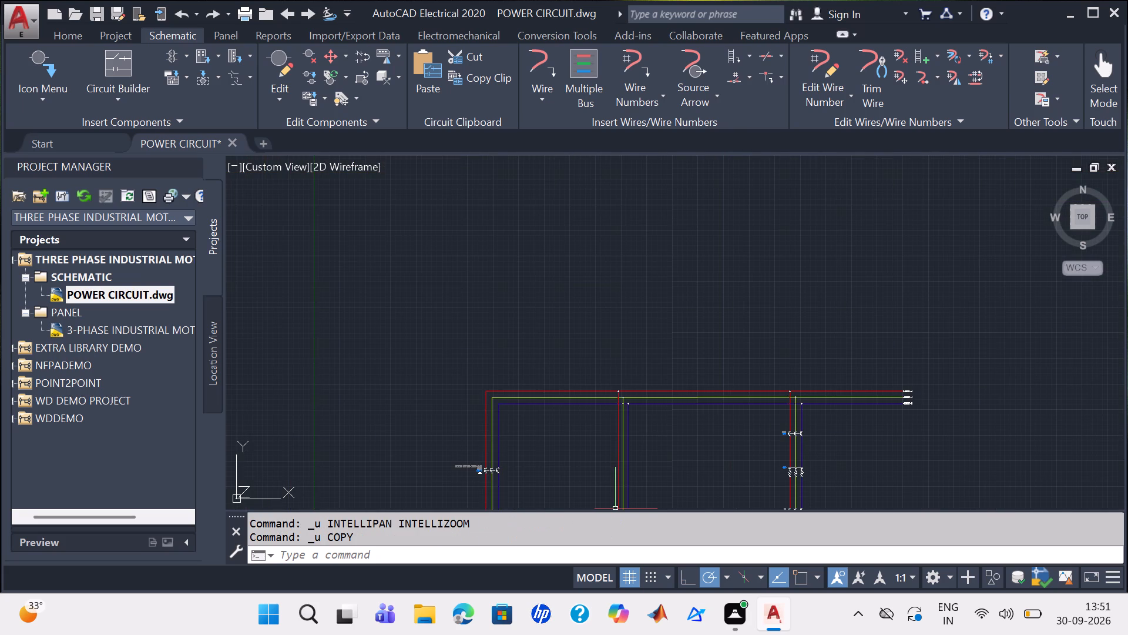
Insert a 3 Pole Disconnect across the middle branch's wires, starting on the red wire, about level with the right-hand branch's MPCB.
scroll(678, 446, "down", 1)
middle_click_drag(678, 446, 635, 169)
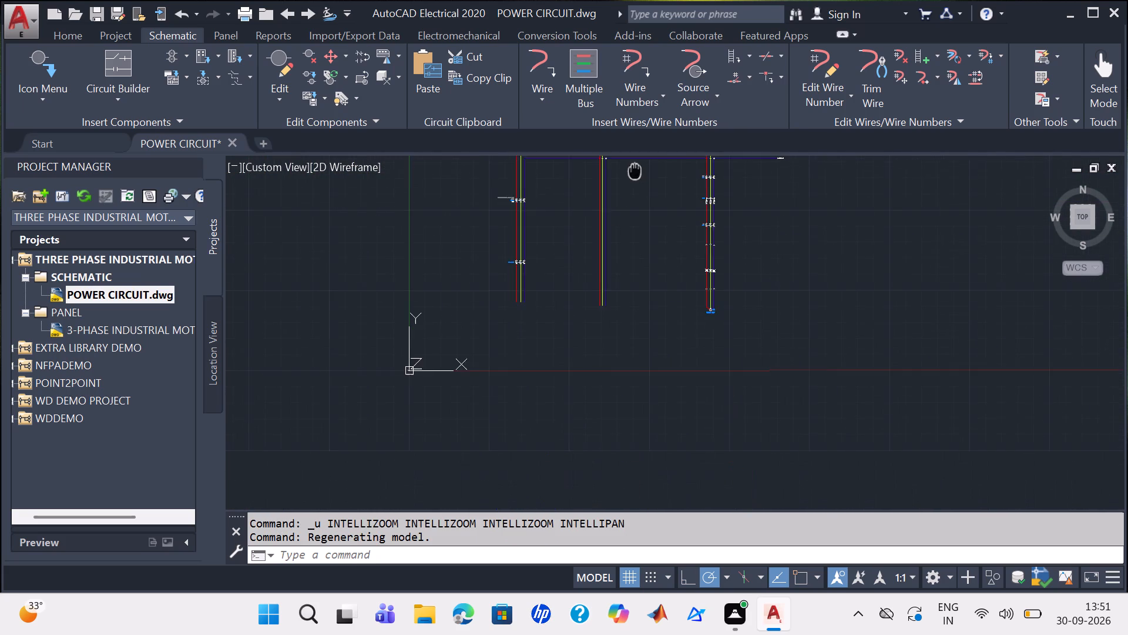
middle_click_drag(635, 169, 632, 226)
scroll(628, 227, "up", 3)
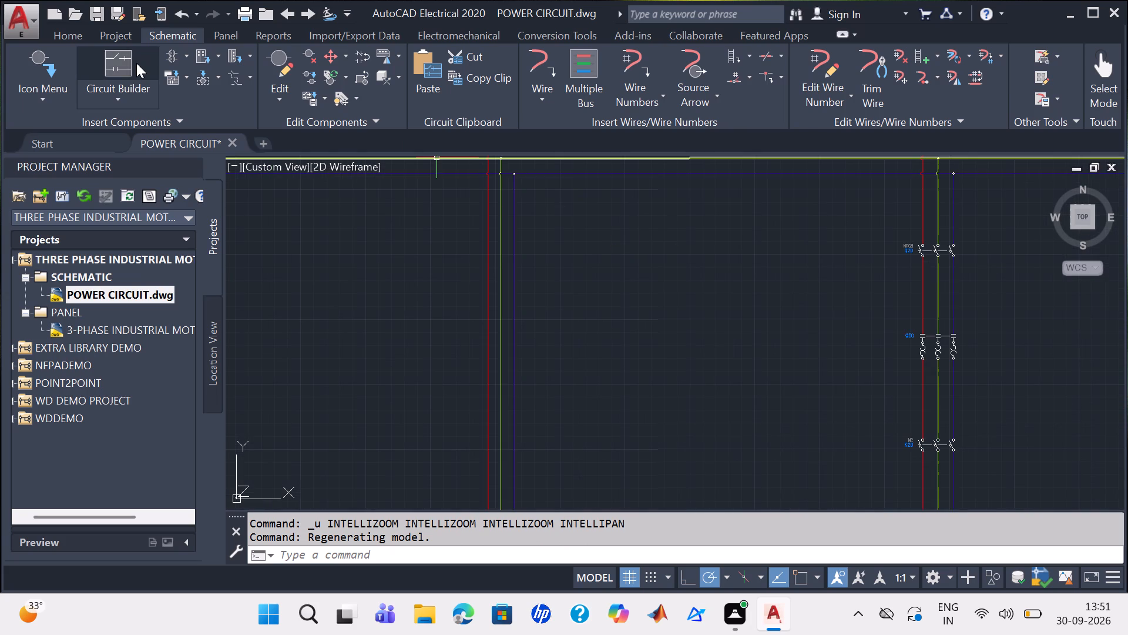
left_click(57, 64)
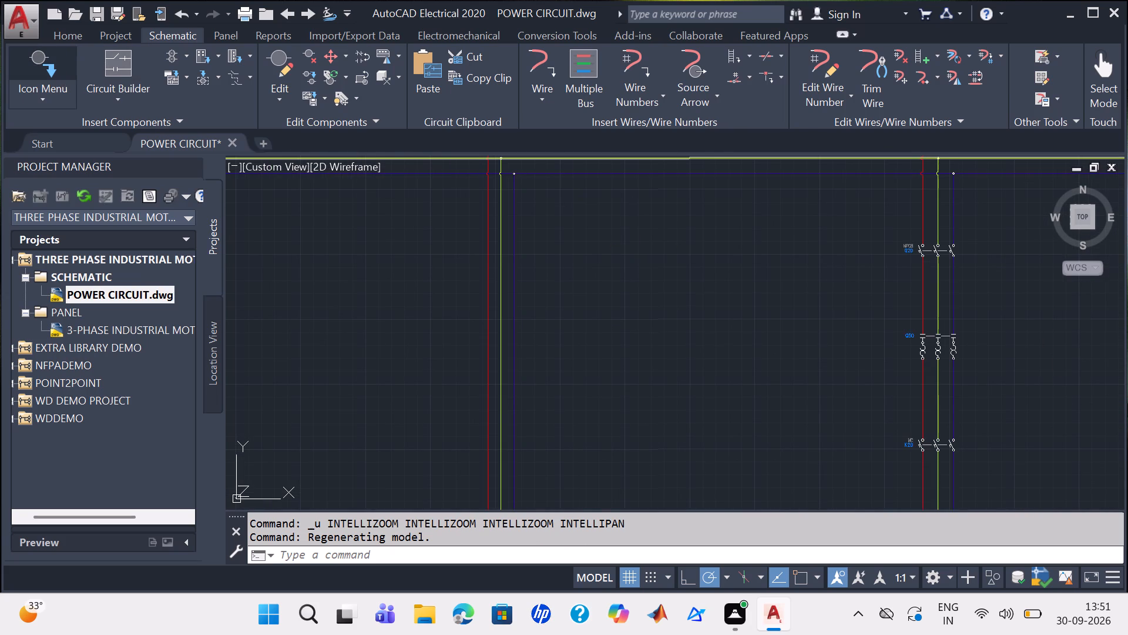
left_click(884, 348)
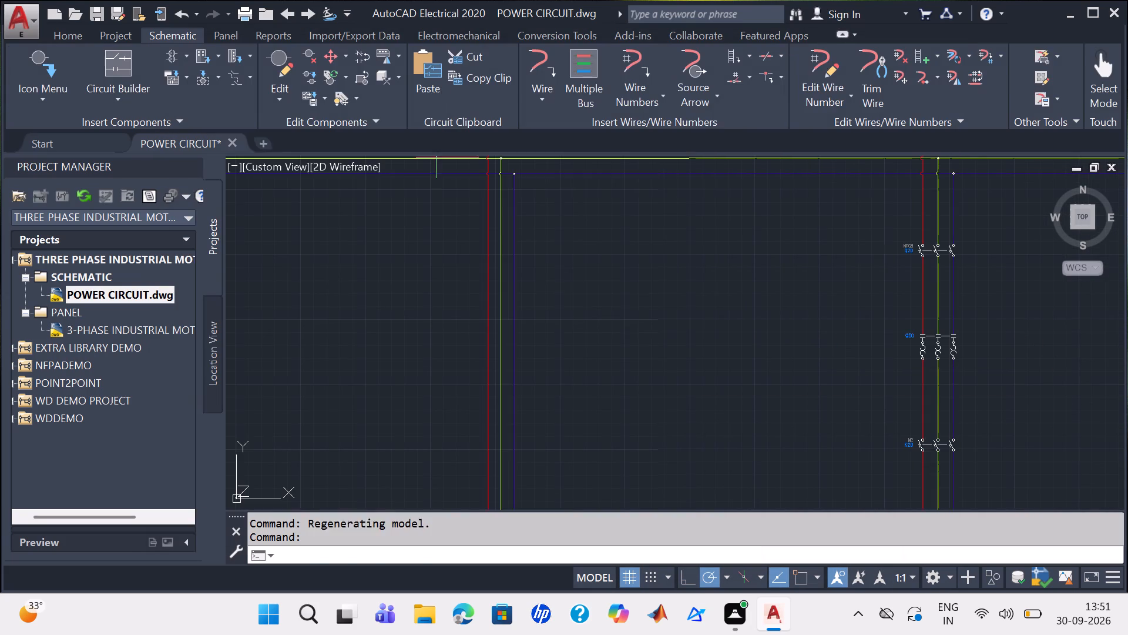
left_click(488, 255)
left_click(591, 298)
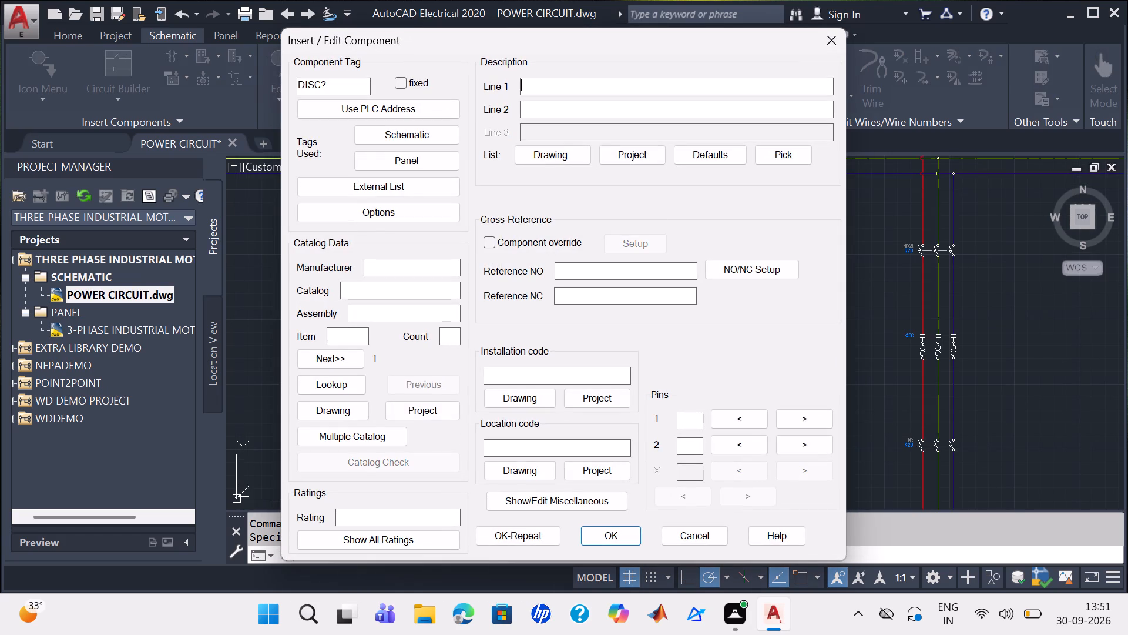
Set the new disconnect's component tag to Q10 and its location code to MPCB.
left_click_drag(338, 87, 287, 87)
type("Q10")
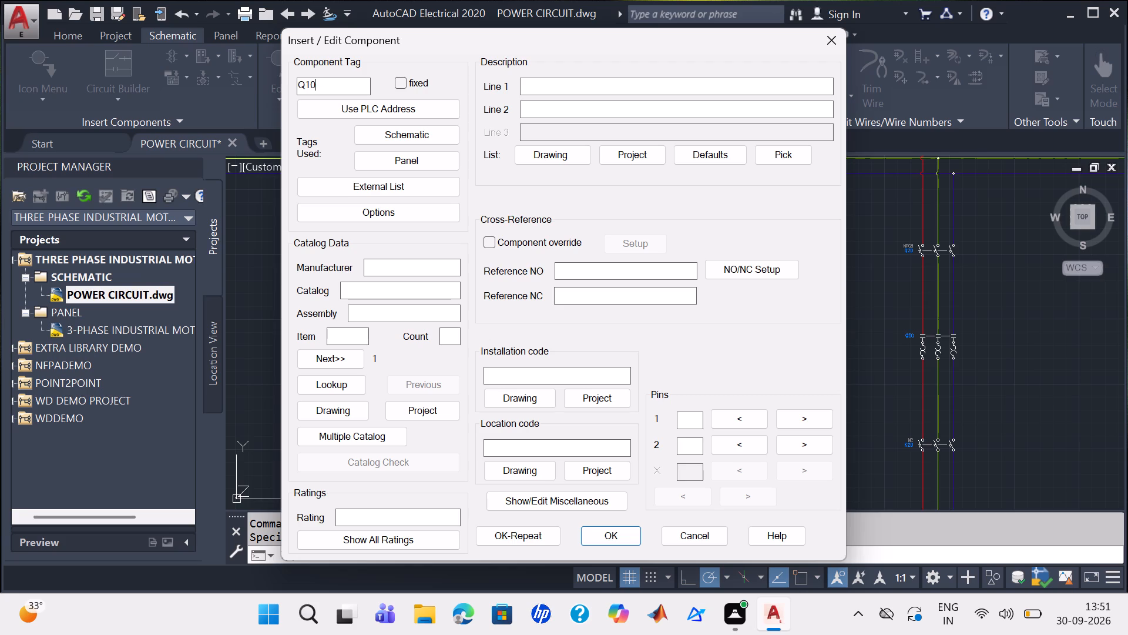
left_click(523, 450)
type("MO")
key("BackSpace")
type("PC")
key("b")
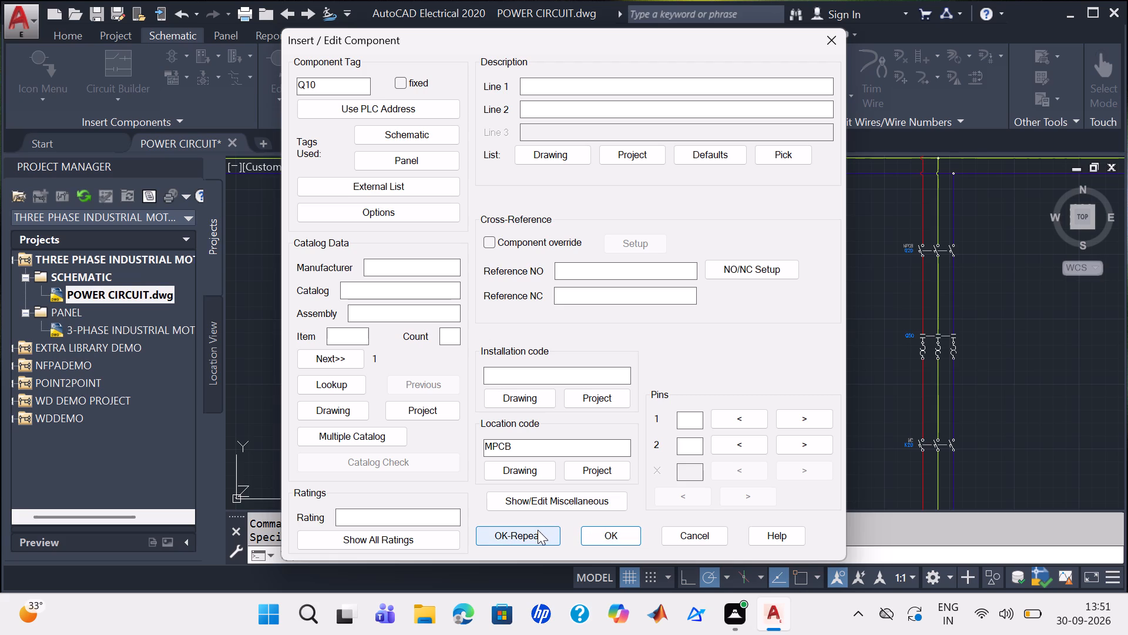
left_click(605, 535)
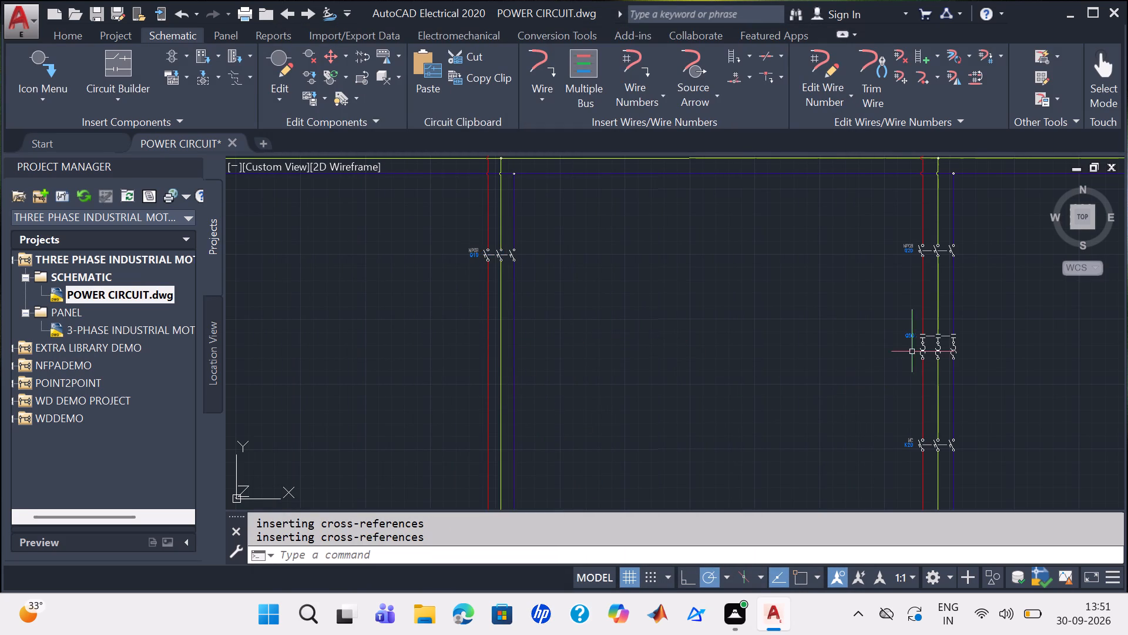
Insert a 3 Phase Starter across the middle branch below the Q10 disconnect, about level with the right-hand branch's starter.
left_click(36, 56)
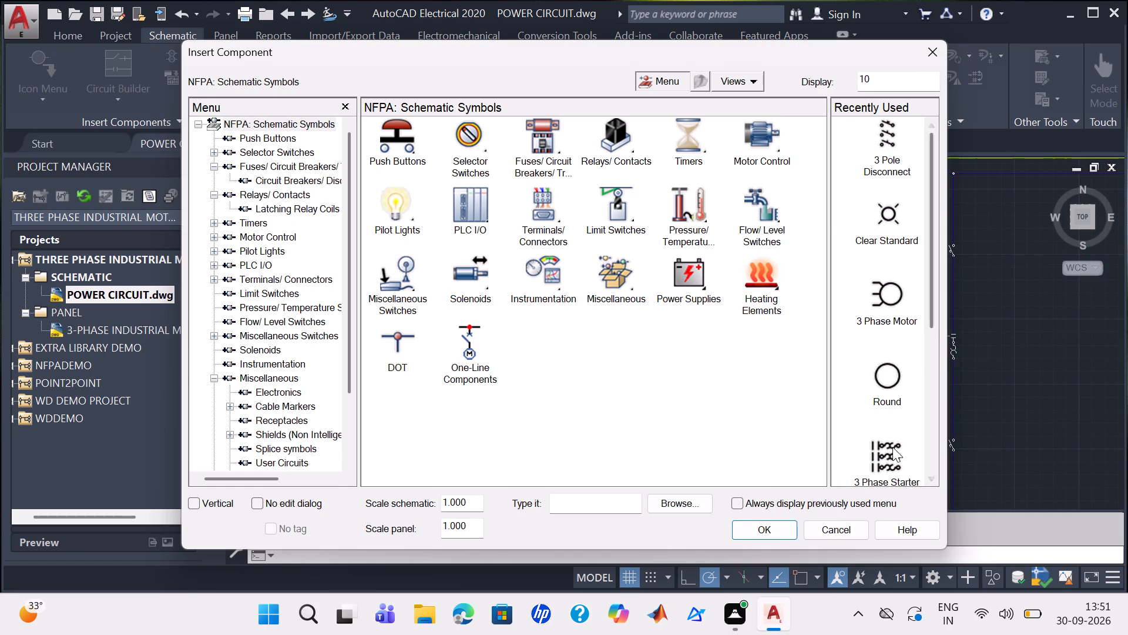
left_click(890, 450)
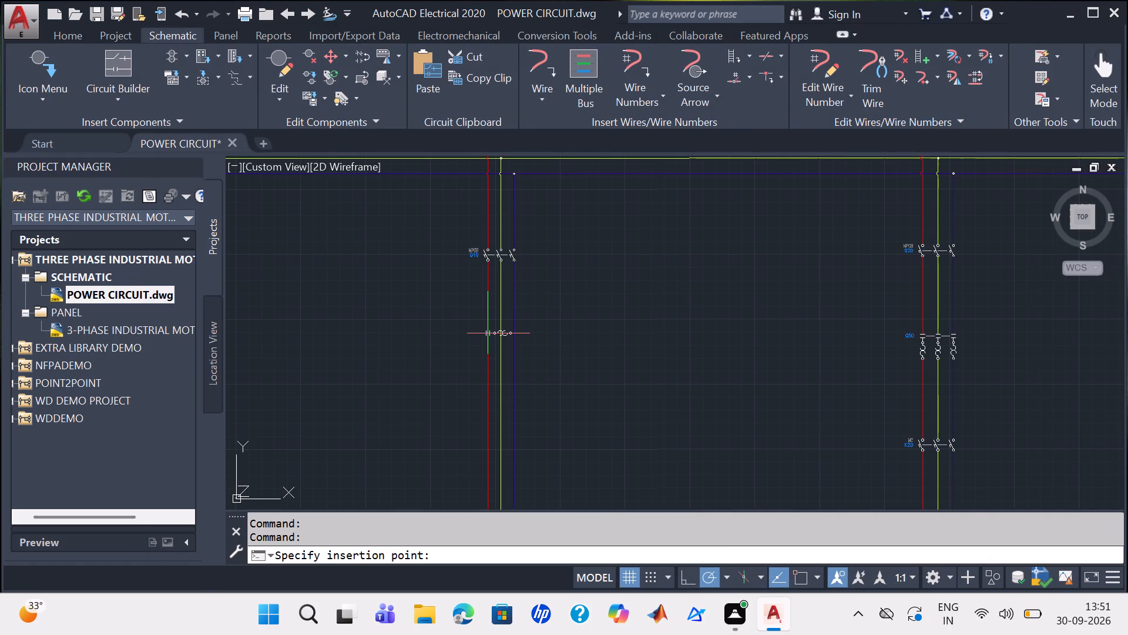
left_click(488, 333)
left_click(603, 292)
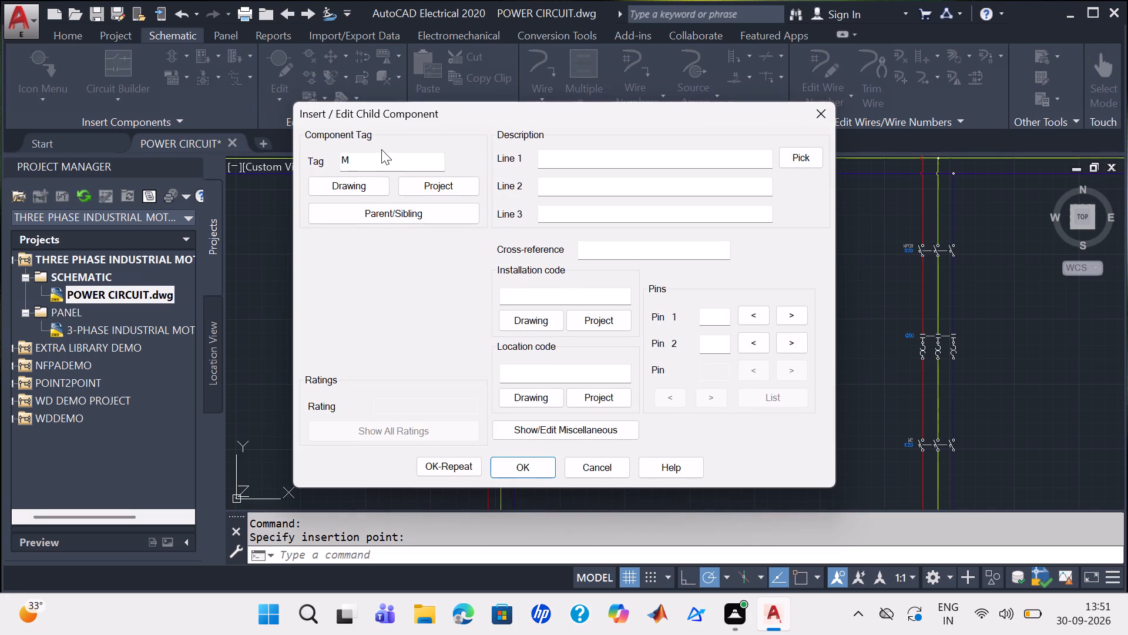
Tag the new middle-branch starter U10 and set its first description line to VFD V20.
left_click_drag(381, 149, 331, 142)
left_click(384, 158)
key("BackSpace")
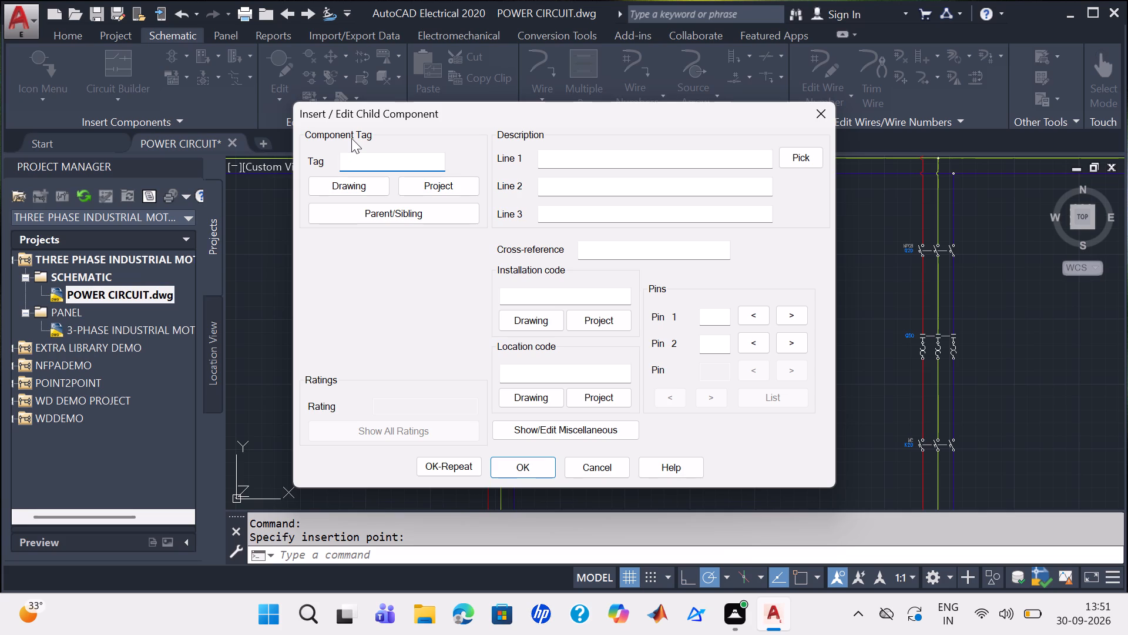
type("U10")
left_click(563, 159)
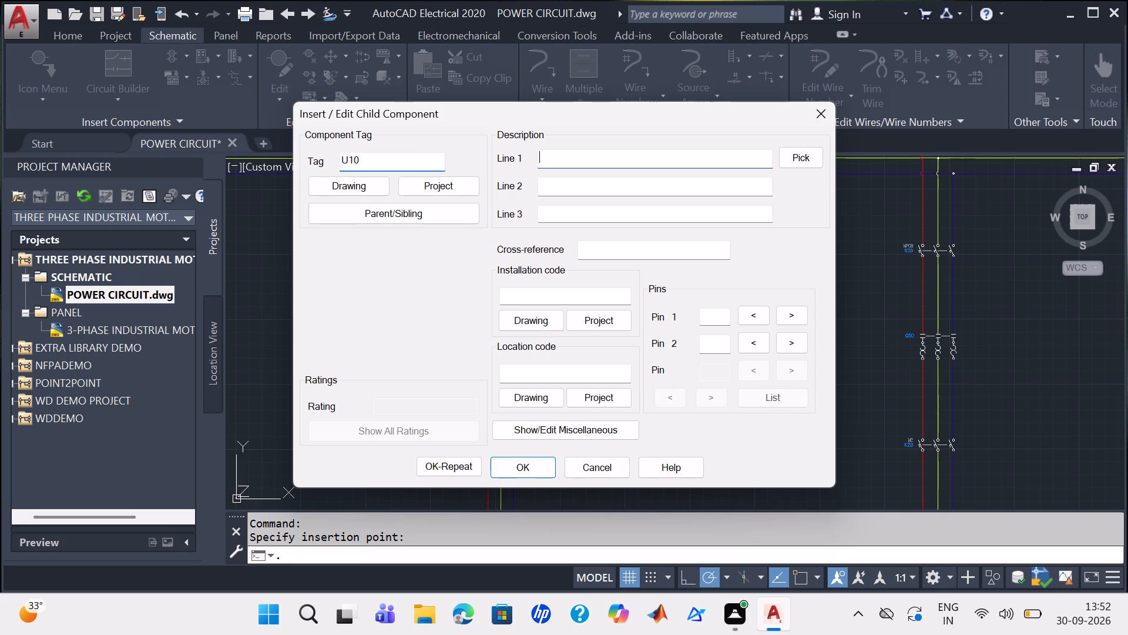
type("VF")
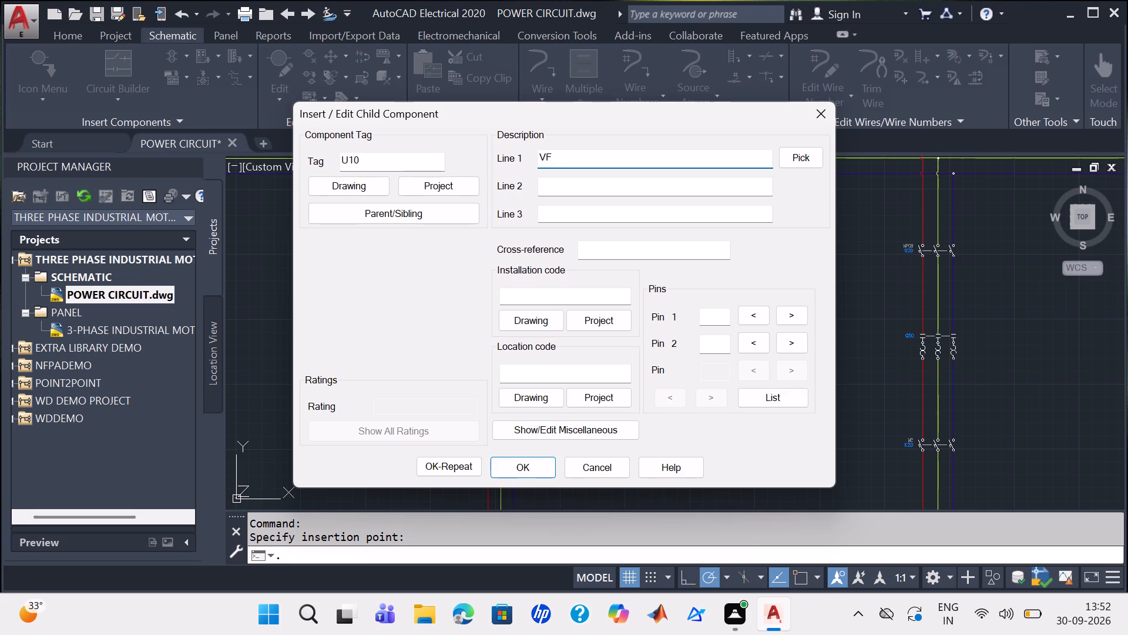
key("d")
key("space")
type("V2")
key("0")
left_click(513, 469)
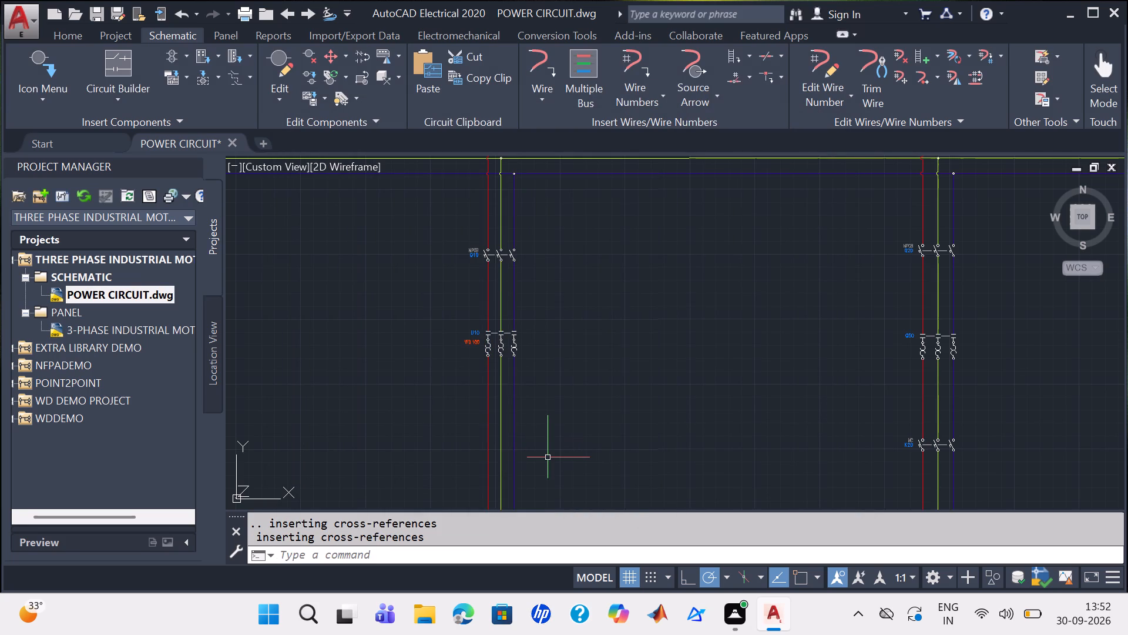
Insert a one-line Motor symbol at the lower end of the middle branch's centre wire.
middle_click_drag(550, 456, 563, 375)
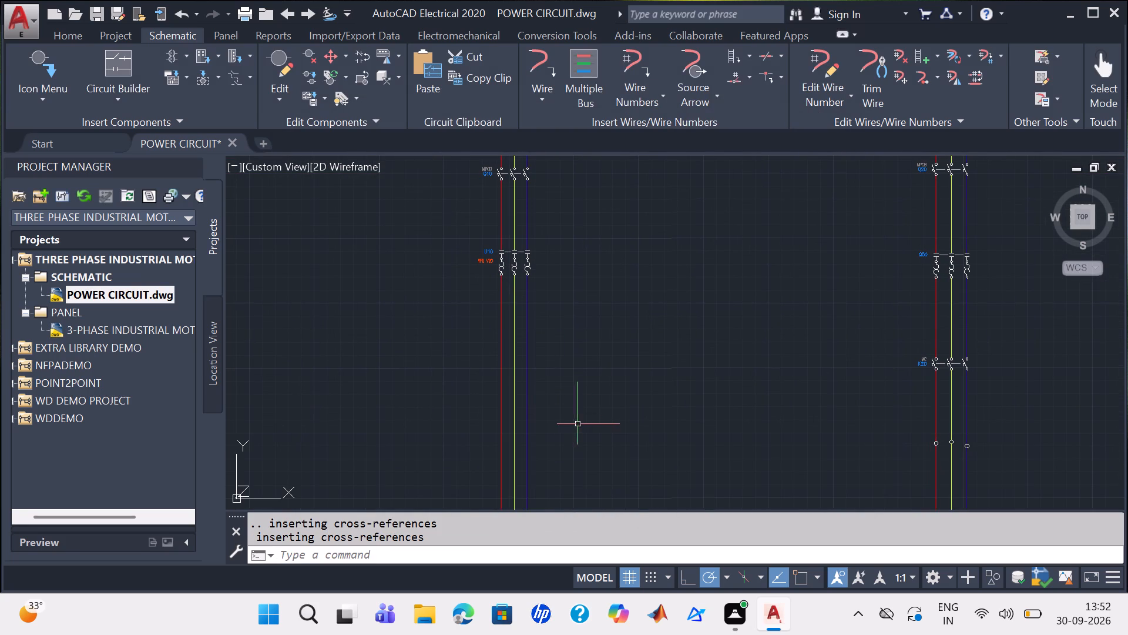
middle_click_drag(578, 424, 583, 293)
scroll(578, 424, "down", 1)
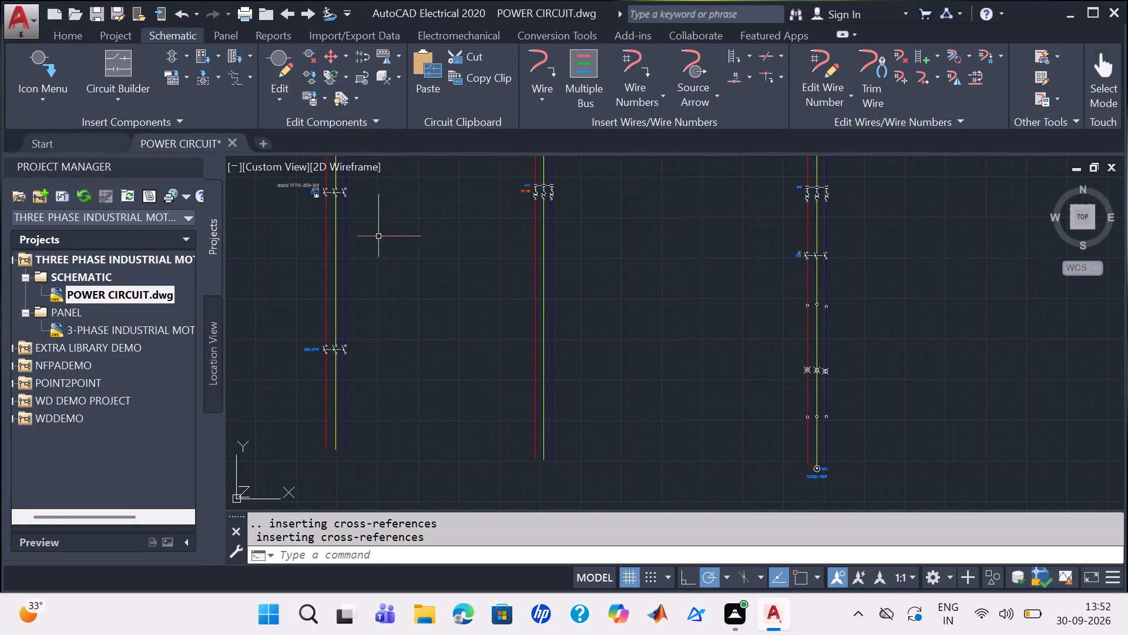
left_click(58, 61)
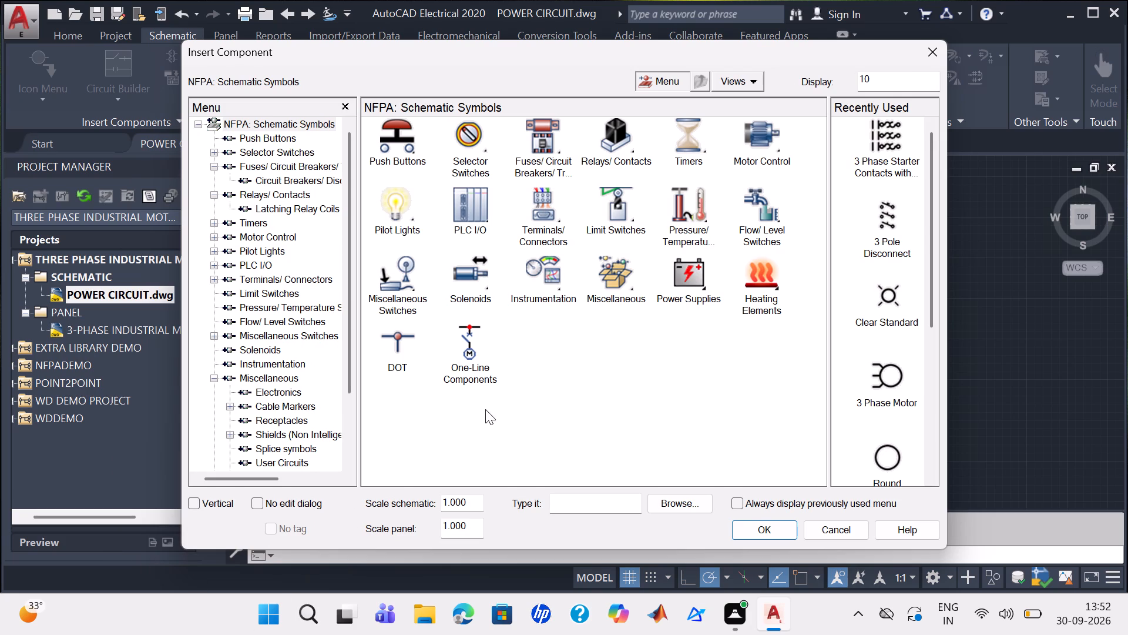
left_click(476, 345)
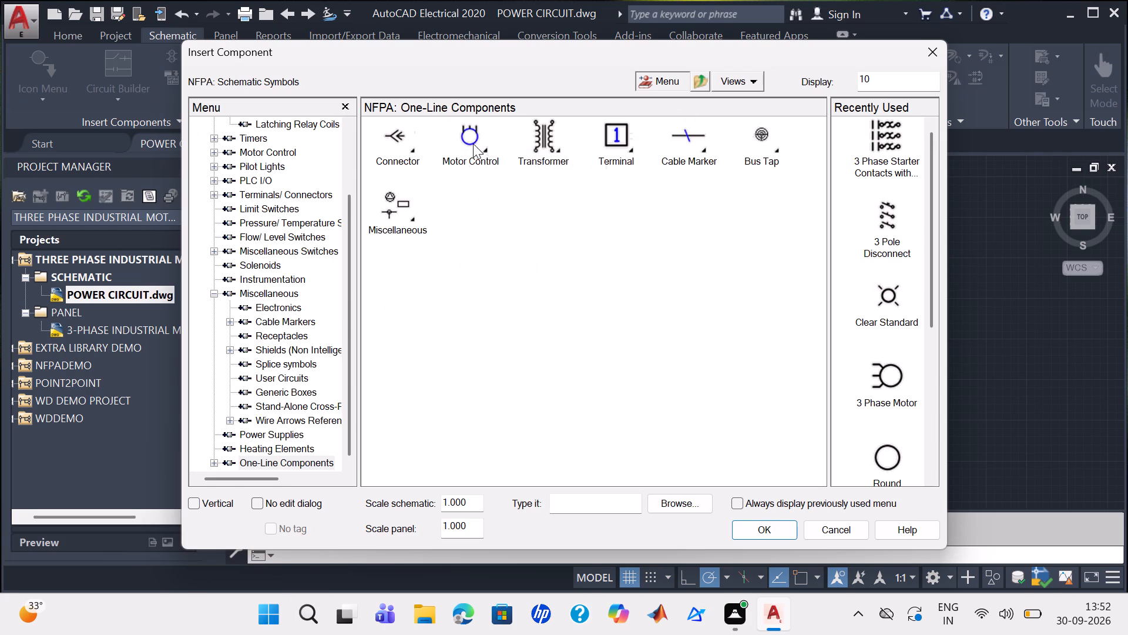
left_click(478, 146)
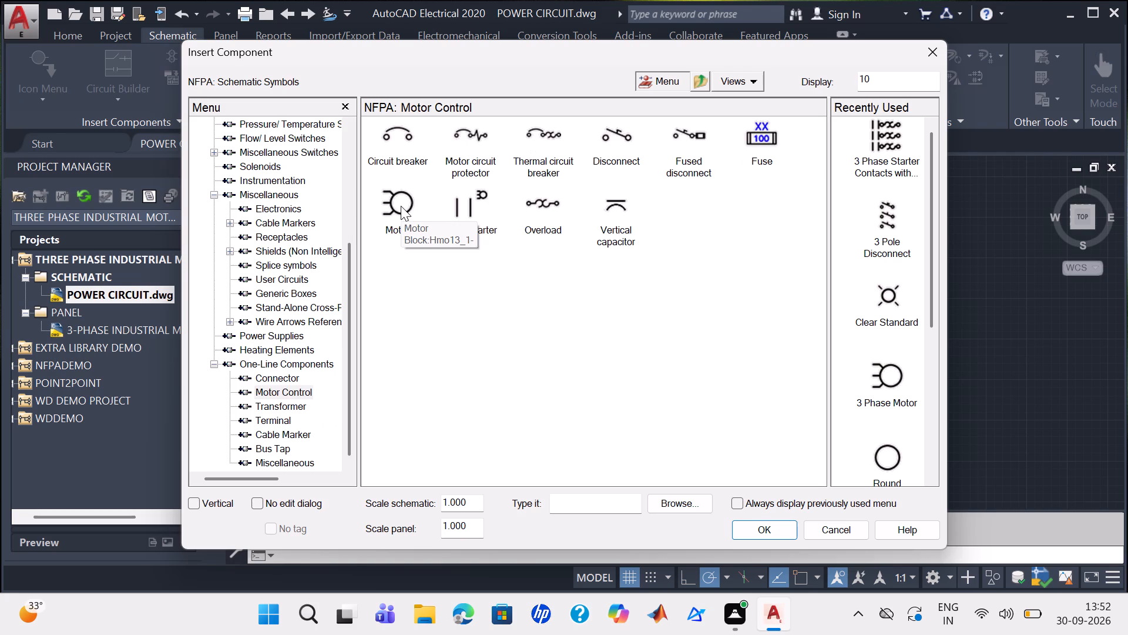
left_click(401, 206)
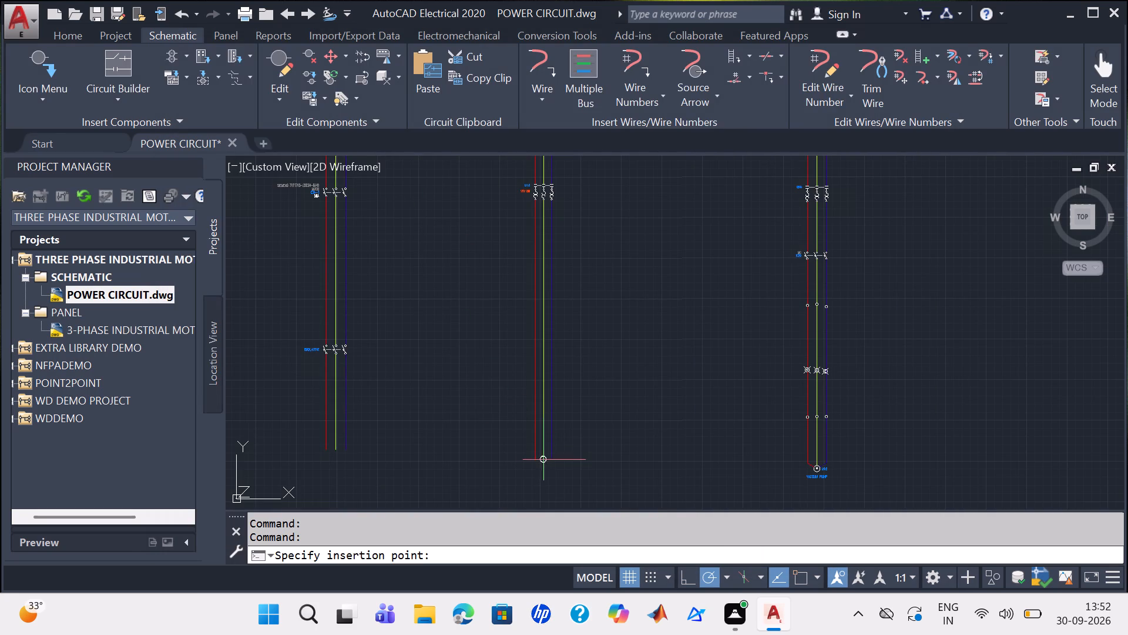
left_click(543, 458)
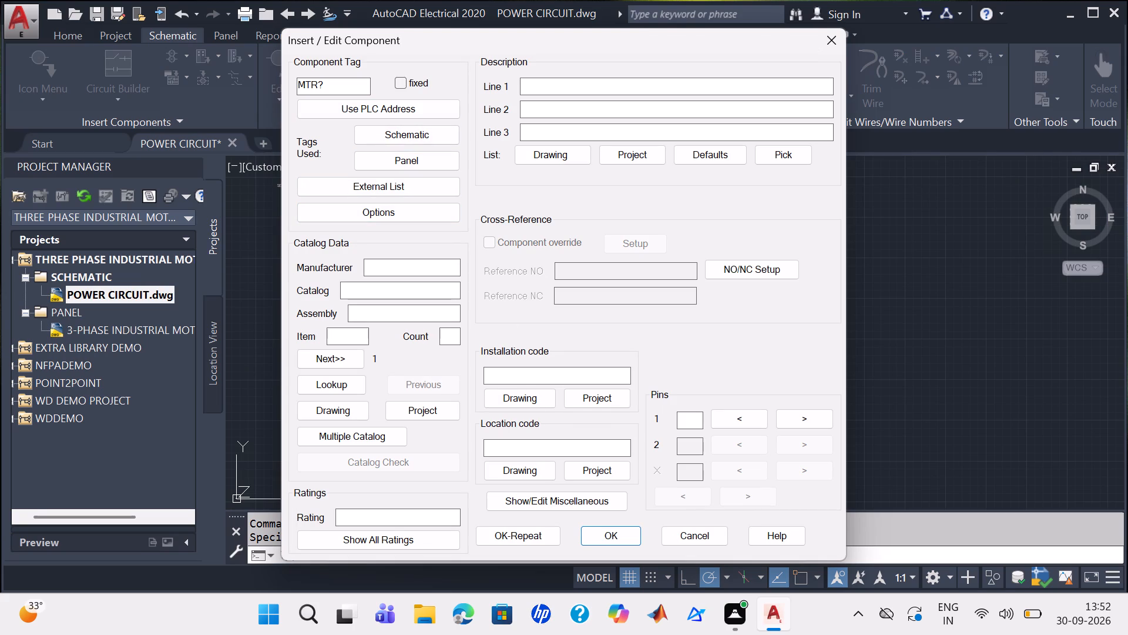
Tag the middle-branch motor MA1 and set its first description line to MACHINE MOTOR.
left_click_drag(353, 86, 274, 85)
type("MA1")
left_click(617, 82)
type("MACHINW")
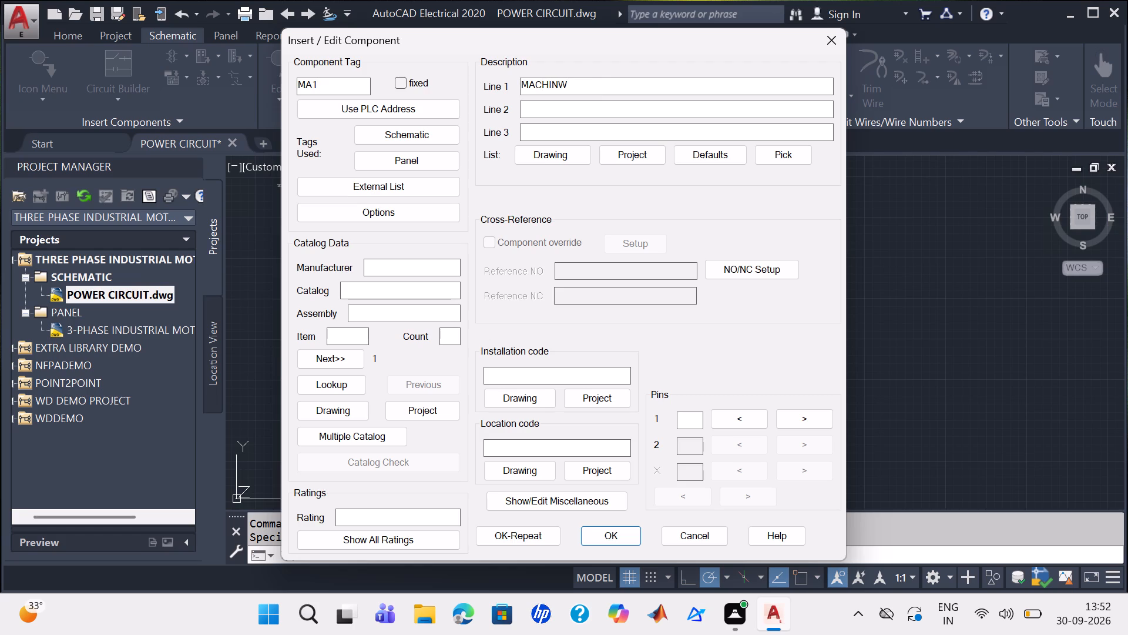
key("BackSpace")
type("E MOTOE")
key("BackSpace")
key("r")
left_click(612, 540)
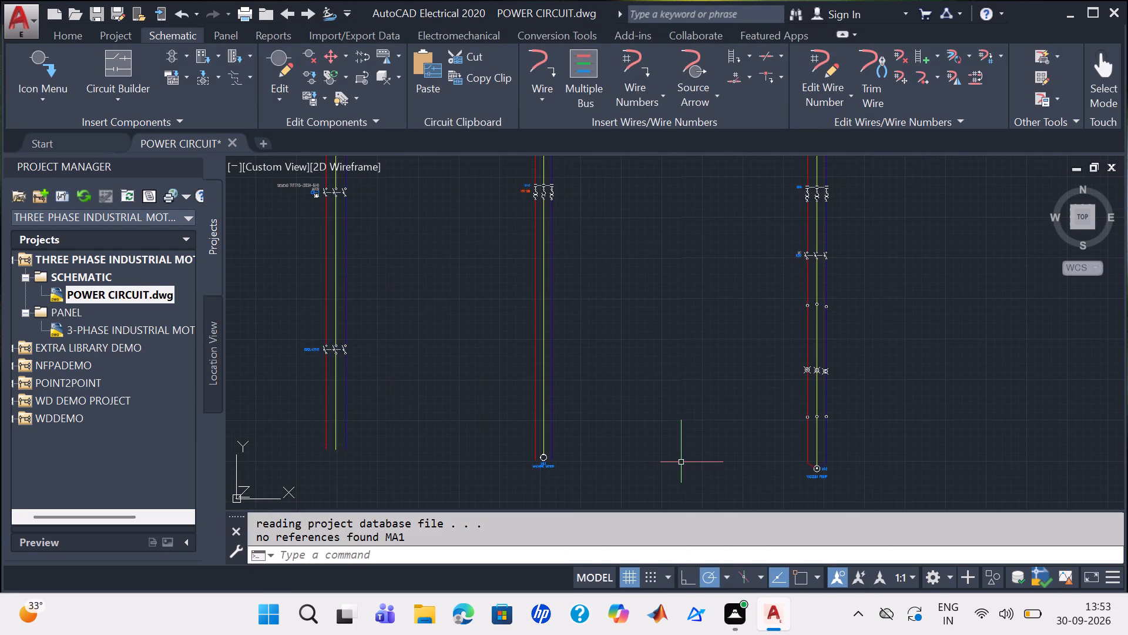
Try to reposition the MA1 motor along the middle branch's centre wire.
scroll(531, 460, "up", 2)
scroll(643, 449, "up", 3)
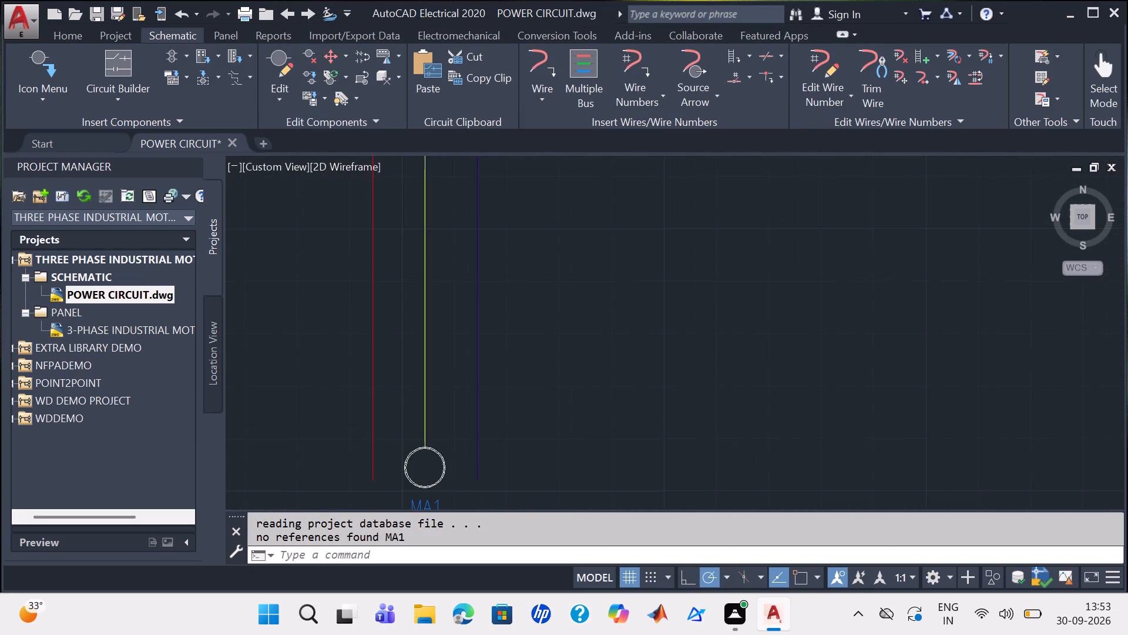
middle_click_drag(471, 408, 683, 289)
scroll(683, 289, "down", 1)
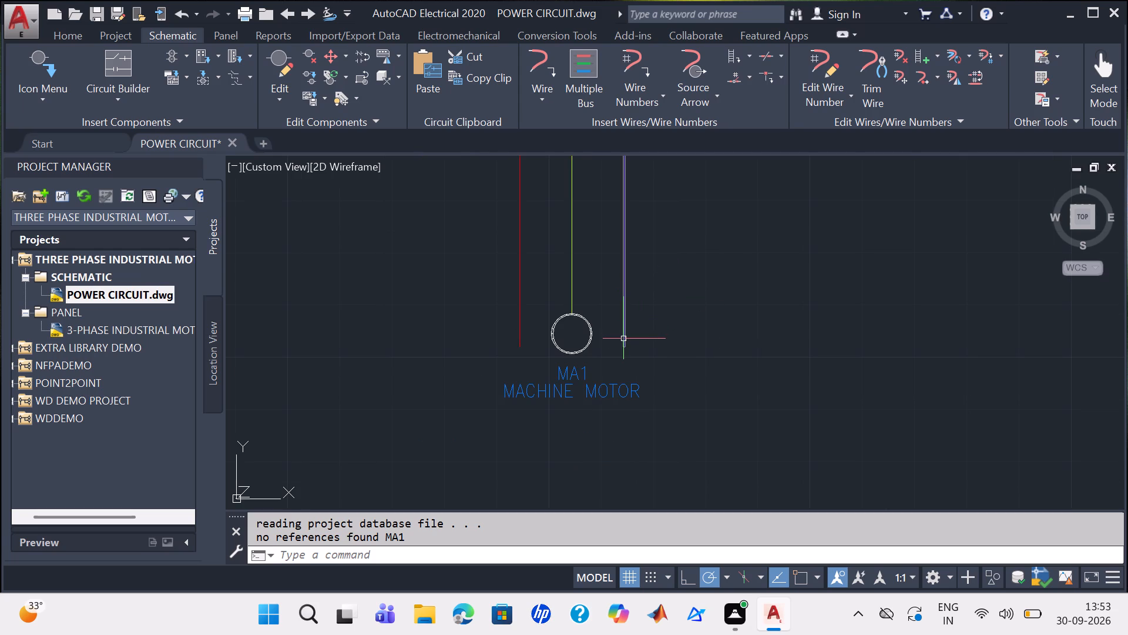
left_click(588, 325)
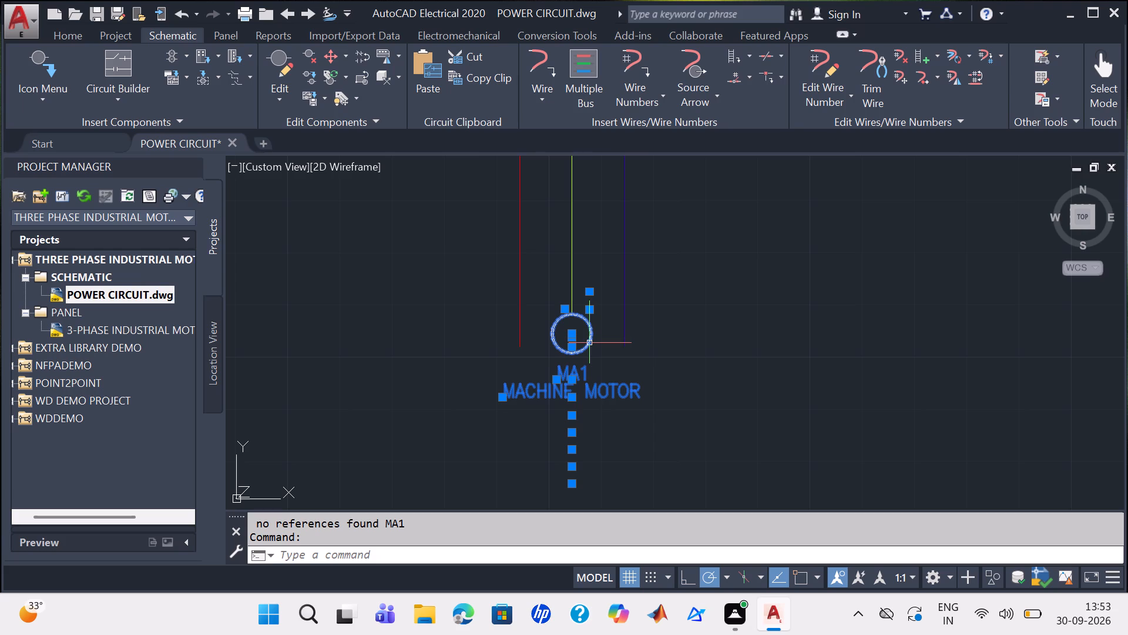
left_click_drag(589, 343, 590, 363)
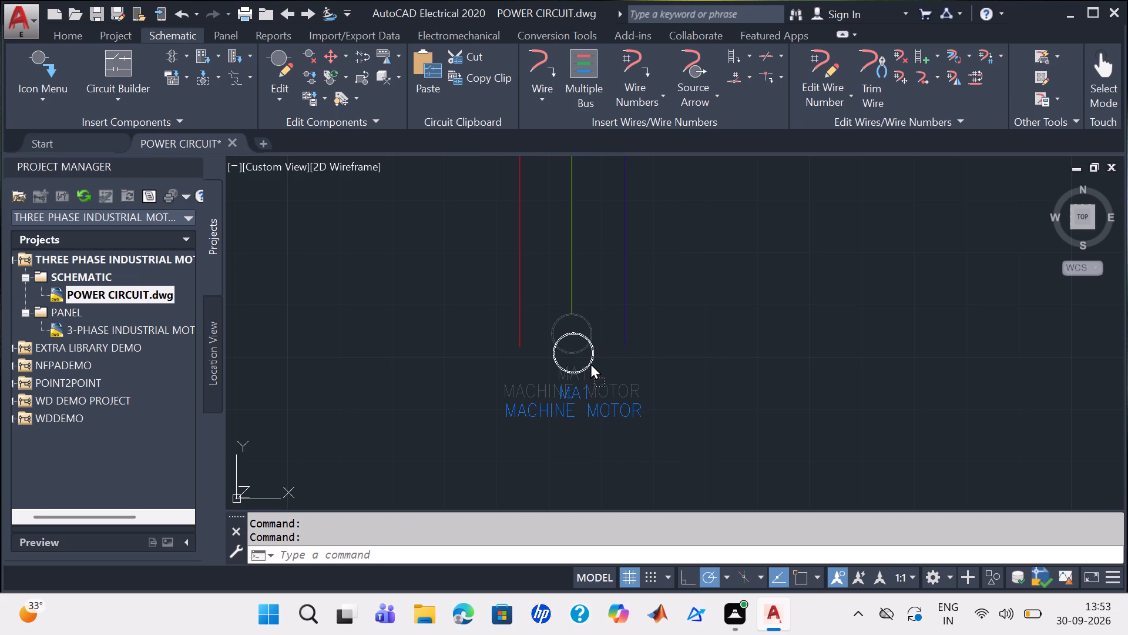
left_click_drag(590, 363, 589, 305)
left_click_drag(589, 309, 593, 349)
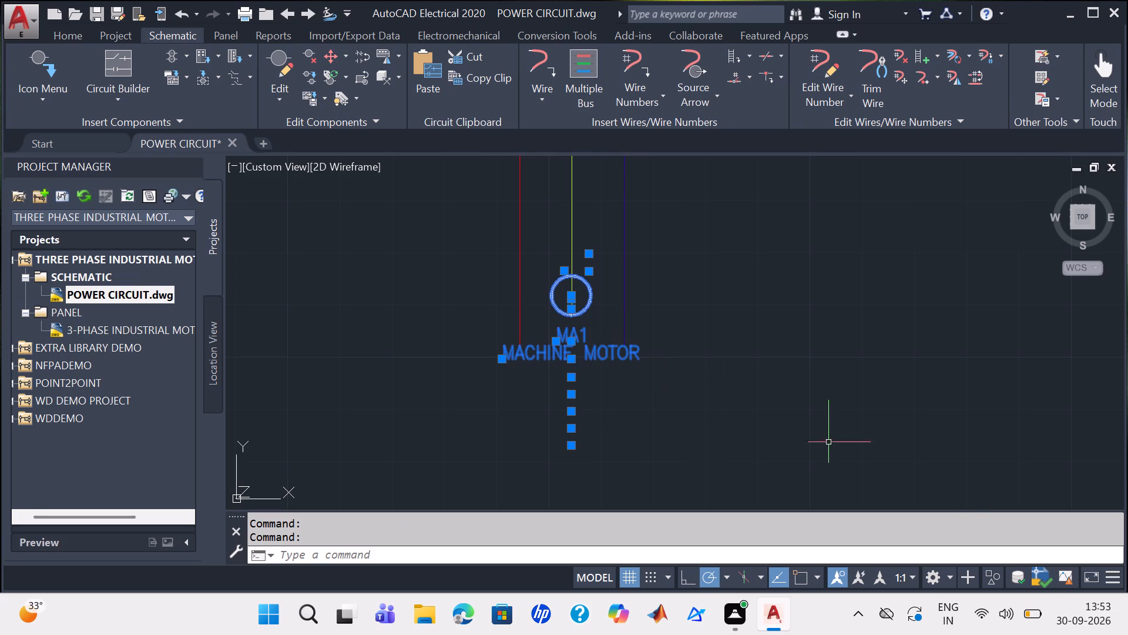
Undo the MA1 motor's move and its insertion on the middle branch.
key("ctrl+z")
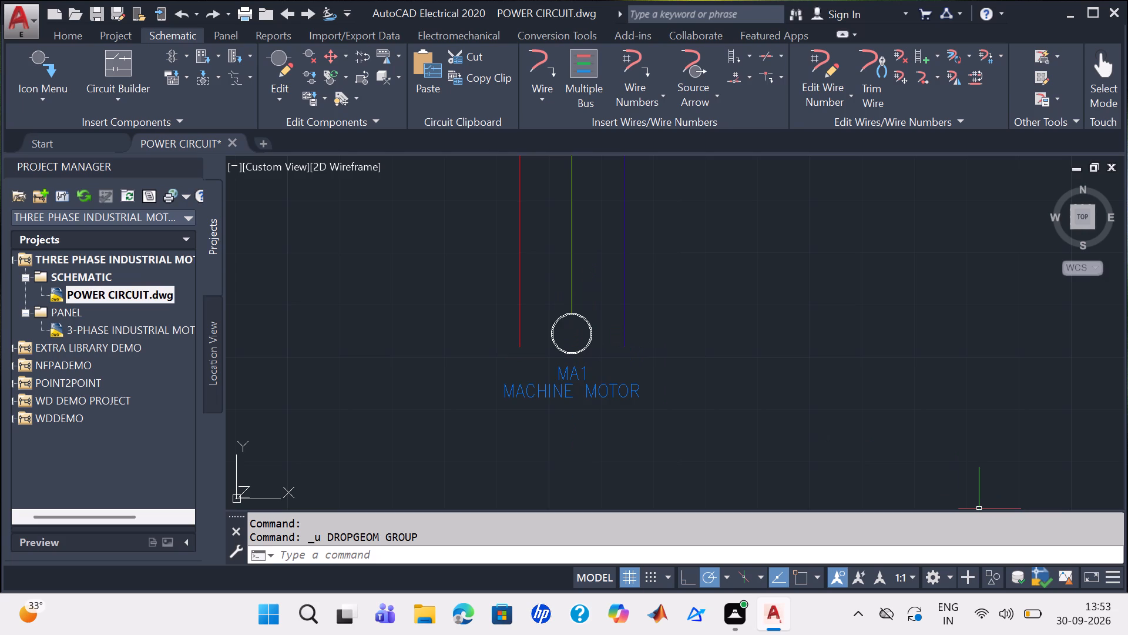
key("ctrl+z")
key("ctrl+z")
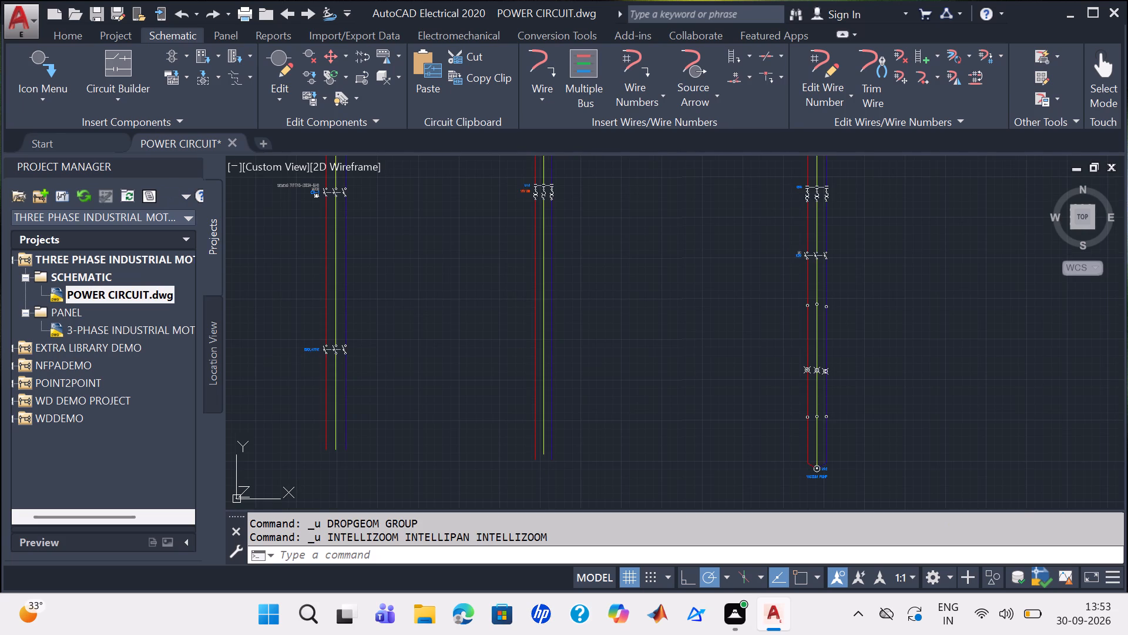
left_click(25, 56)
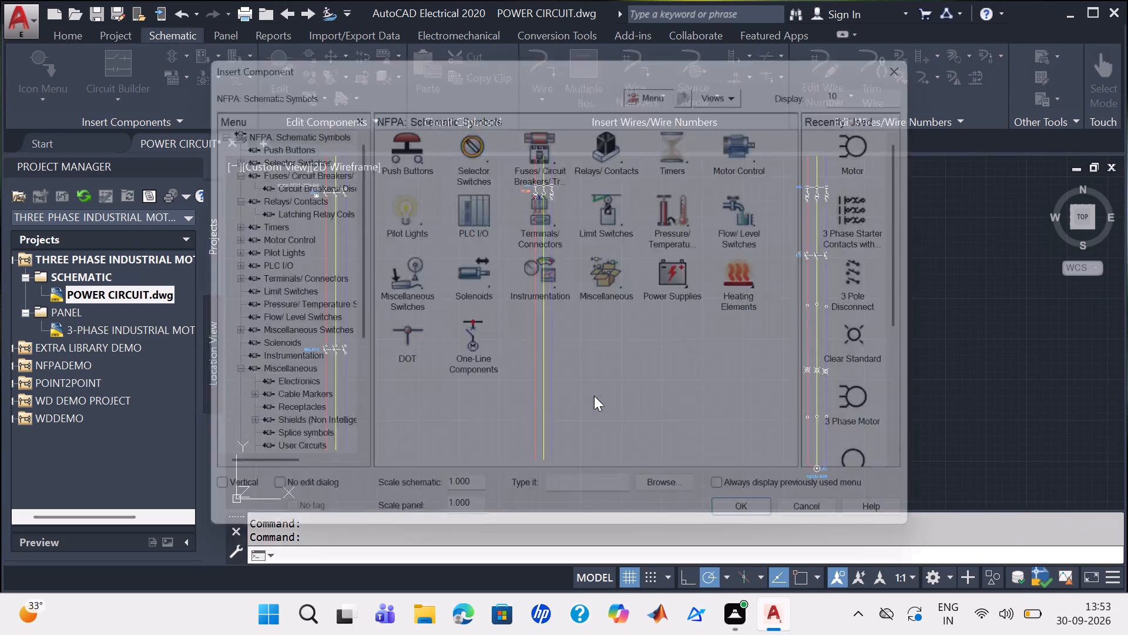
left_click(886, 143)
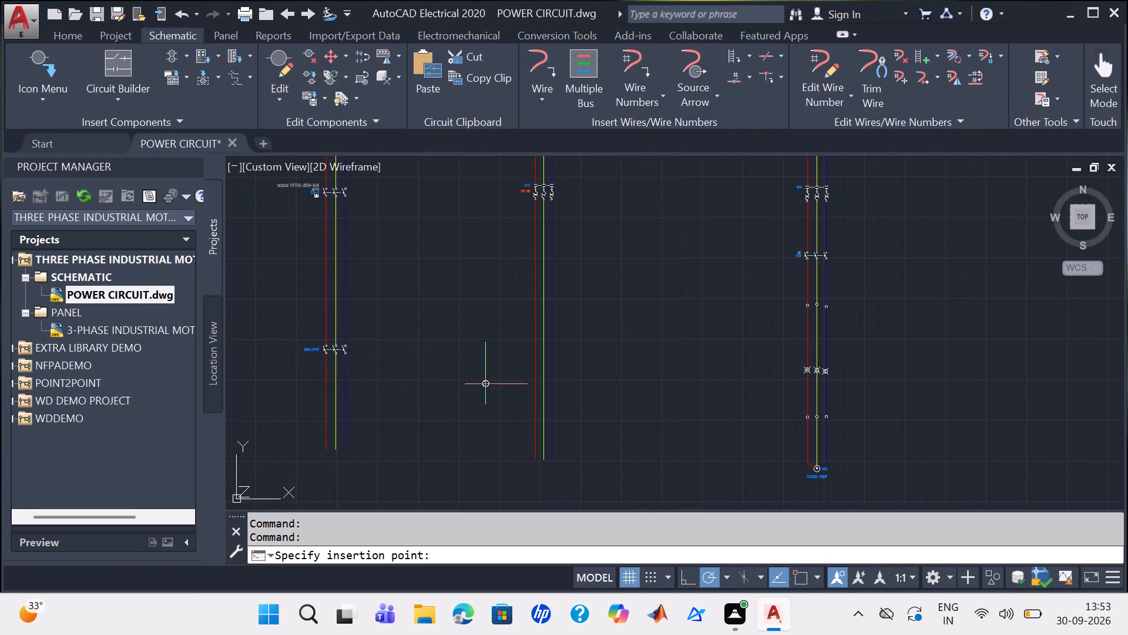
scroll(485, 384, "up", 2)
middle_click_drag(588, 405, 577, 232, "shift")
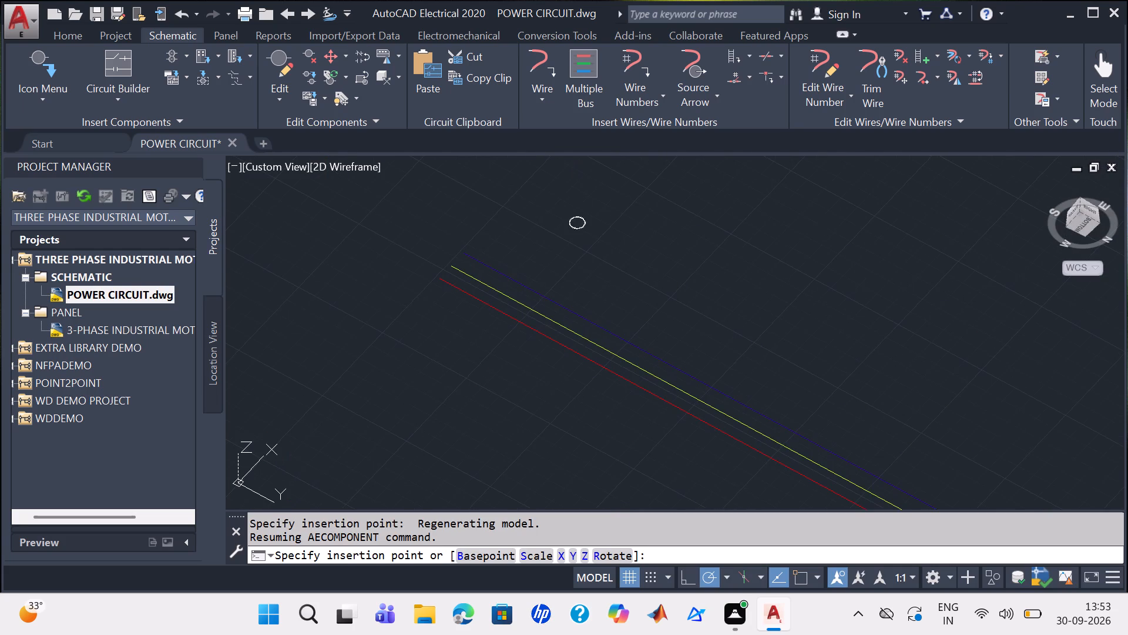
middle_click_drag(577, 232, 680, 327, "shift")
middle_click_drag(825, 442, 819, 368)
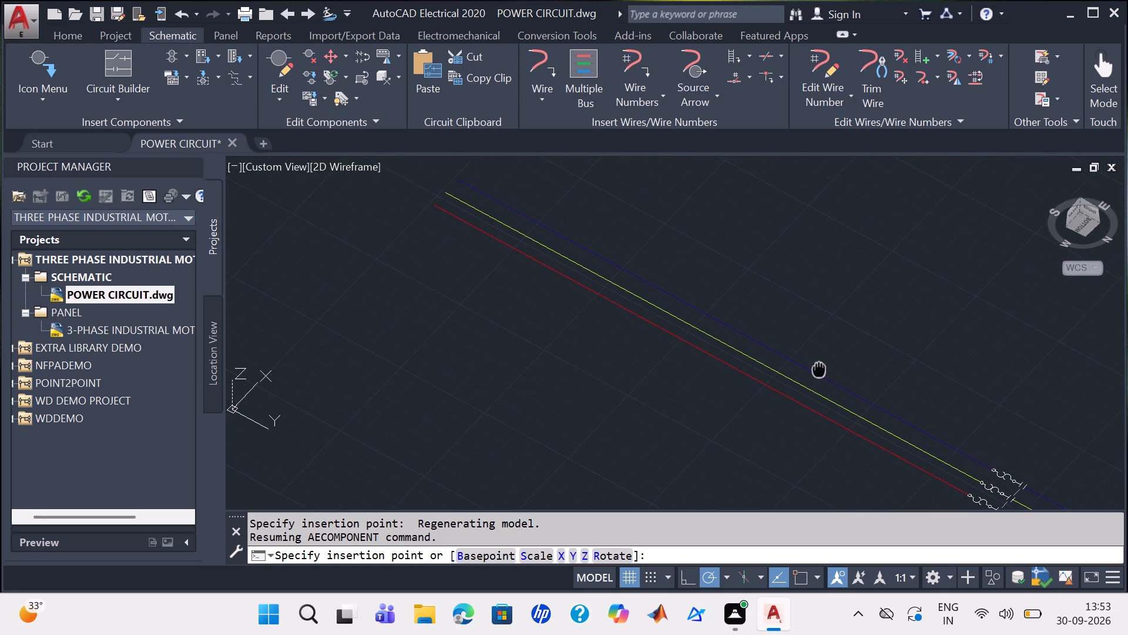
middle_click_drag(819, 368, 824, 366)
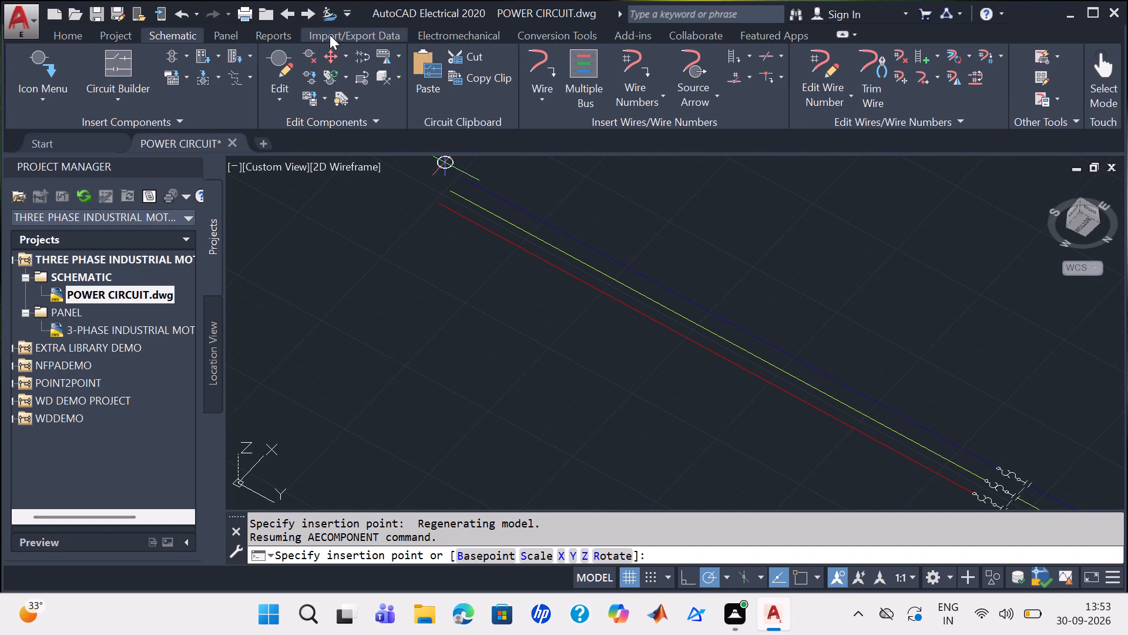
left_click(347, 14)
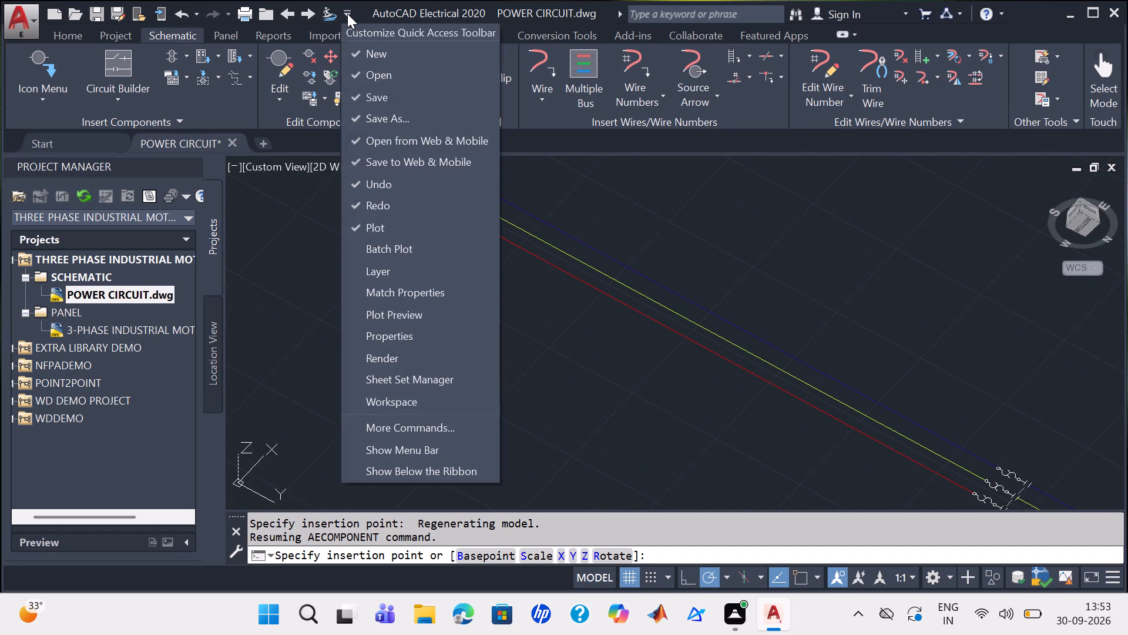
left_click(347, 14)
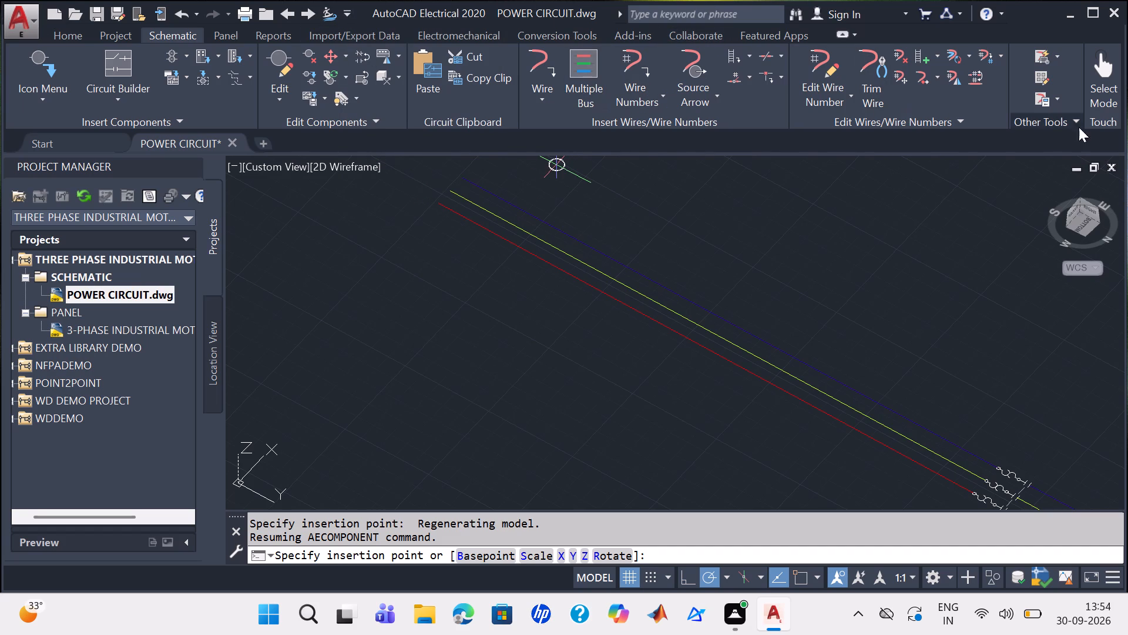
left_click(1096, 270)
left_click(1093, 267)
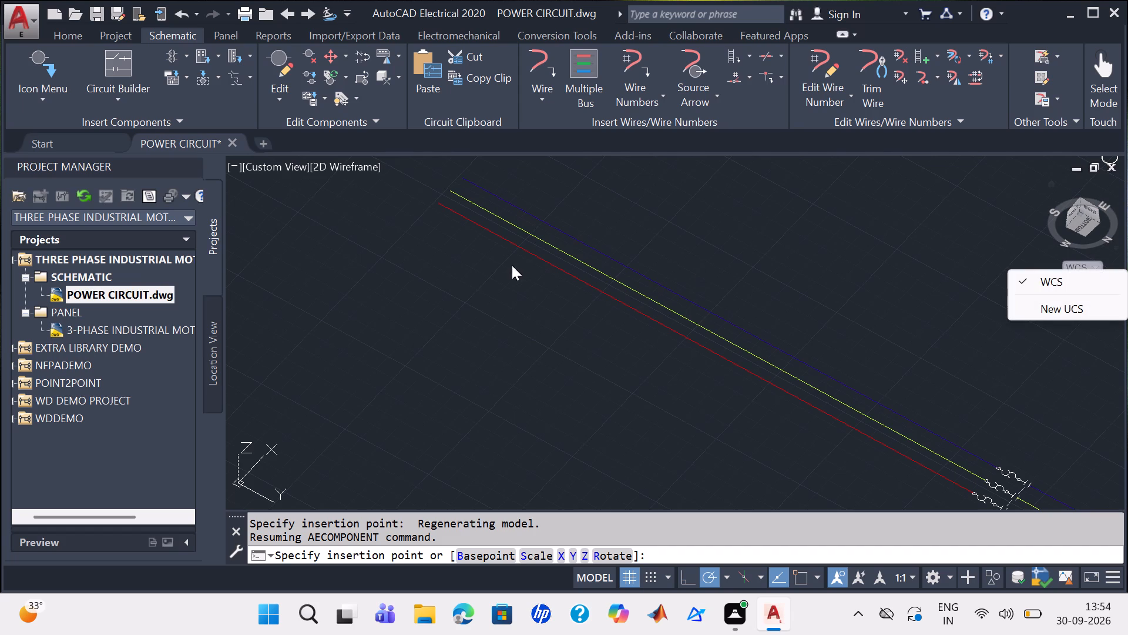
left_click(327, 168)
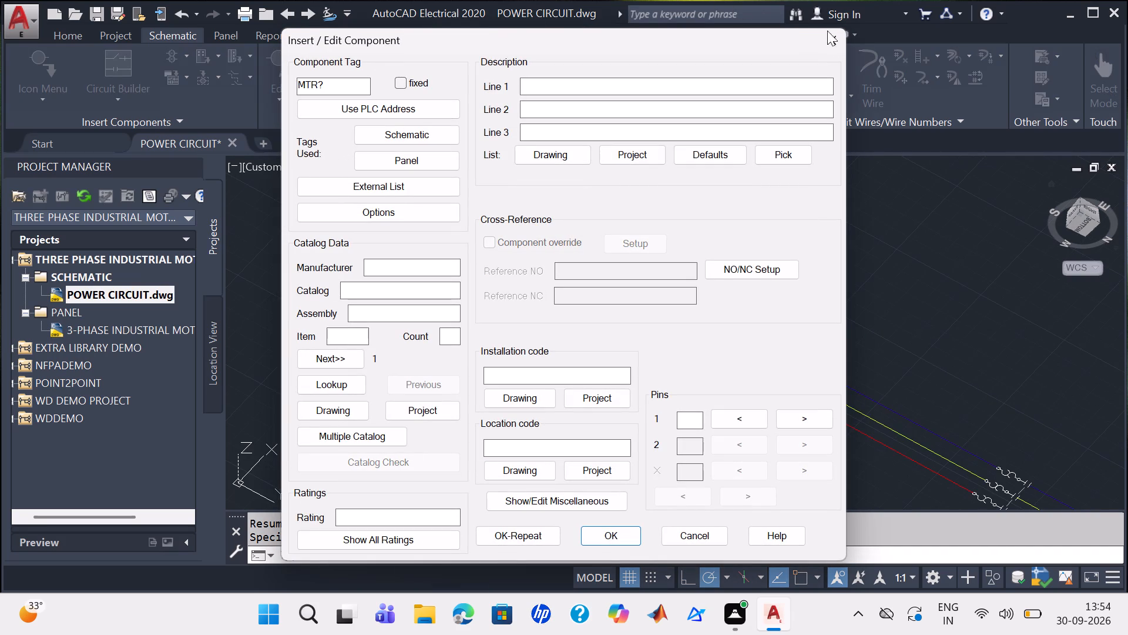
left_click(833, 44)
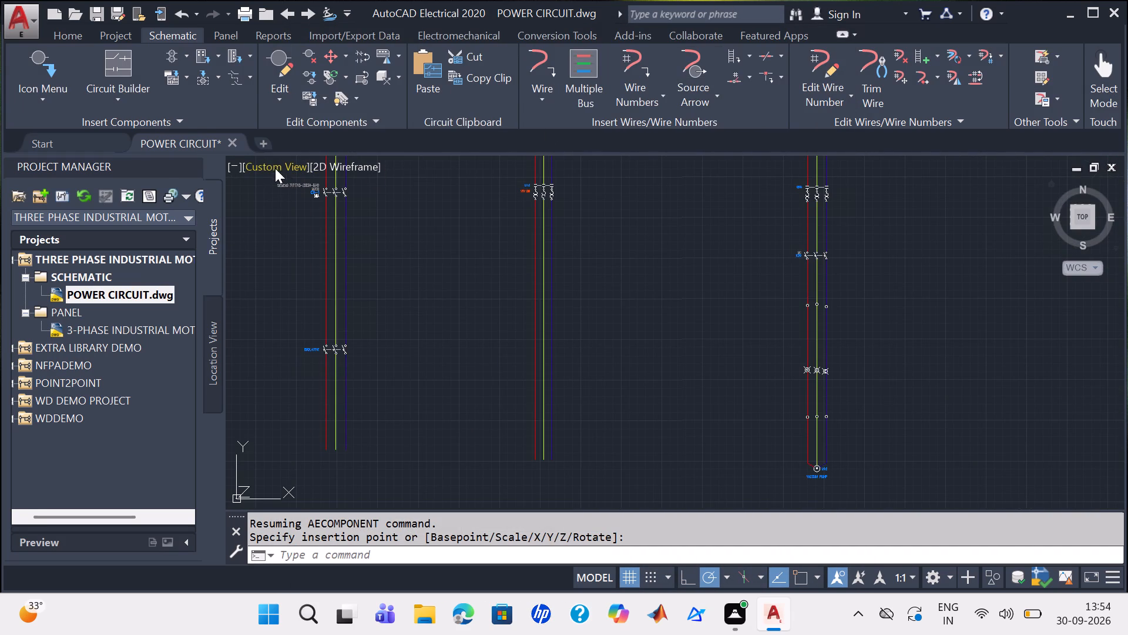
Try to switch the drawing viewport to the Top view.
left_click(268, 165)
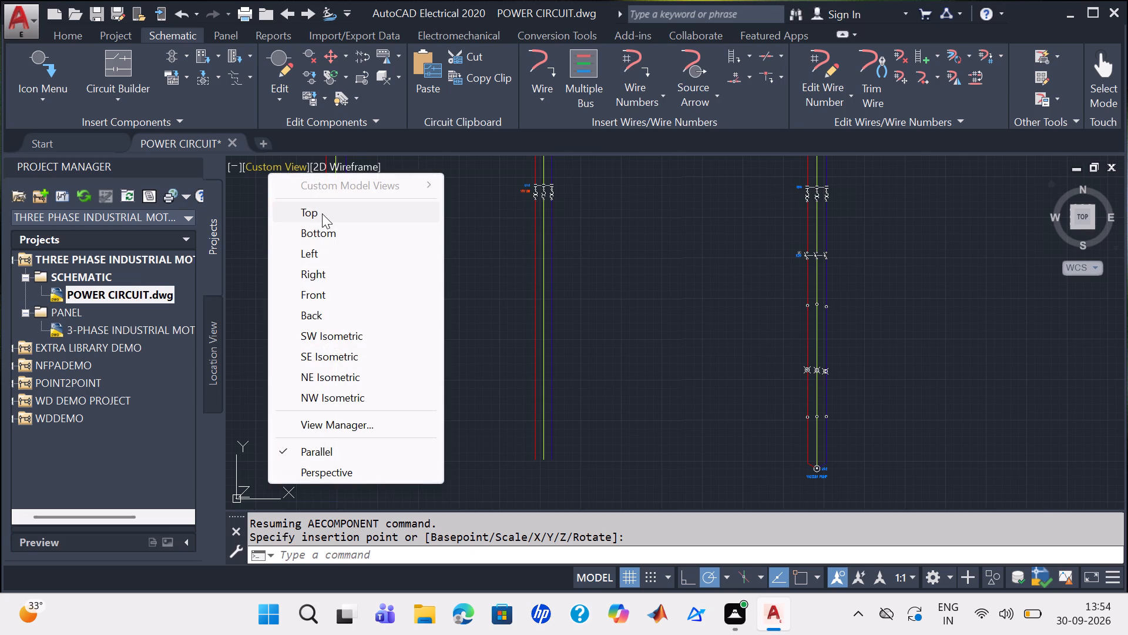
left_click(322, 213)
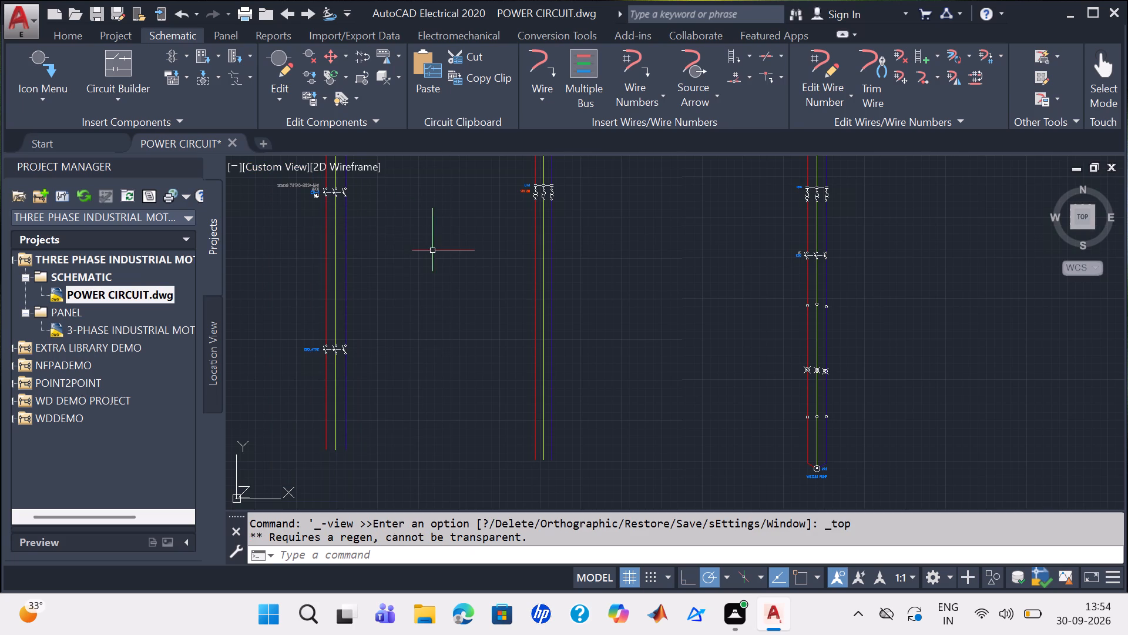
scroll(432, 250, "up", 1)
scroll(435, 255, "down", 1)
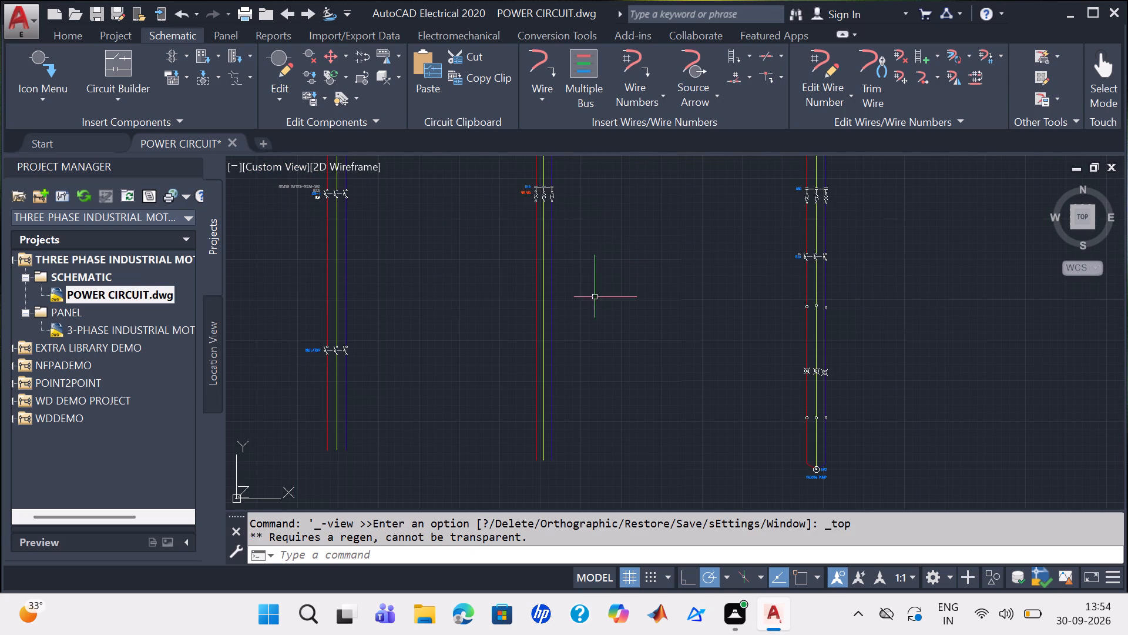
middle_click_drag(577, 381, 575, 342)
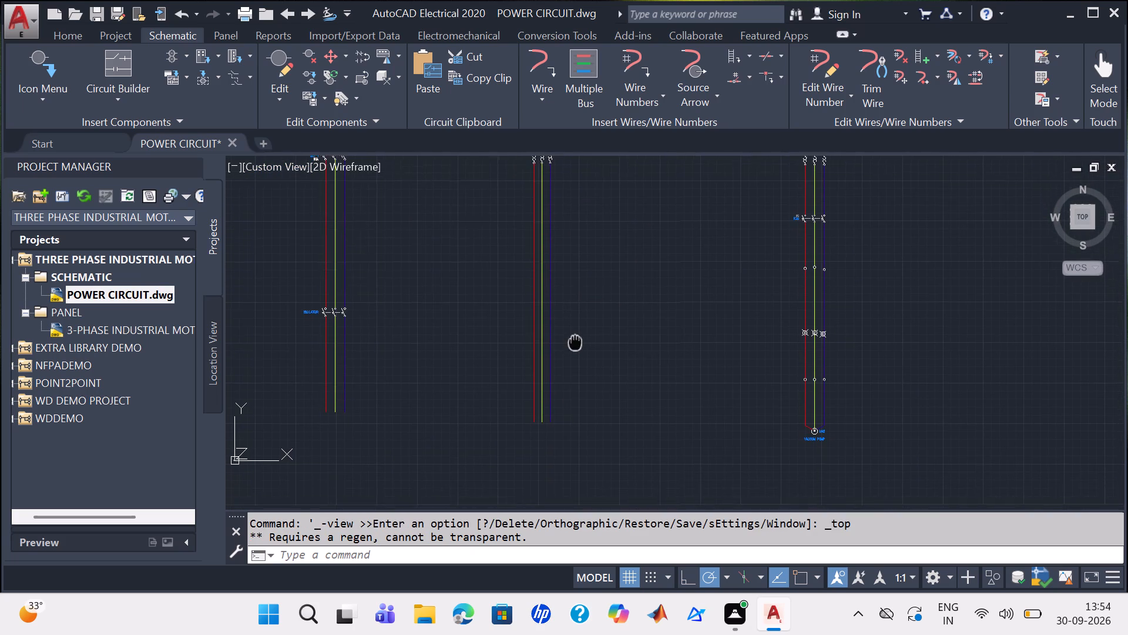
middle_click_drag(575, 342, 572, 333)
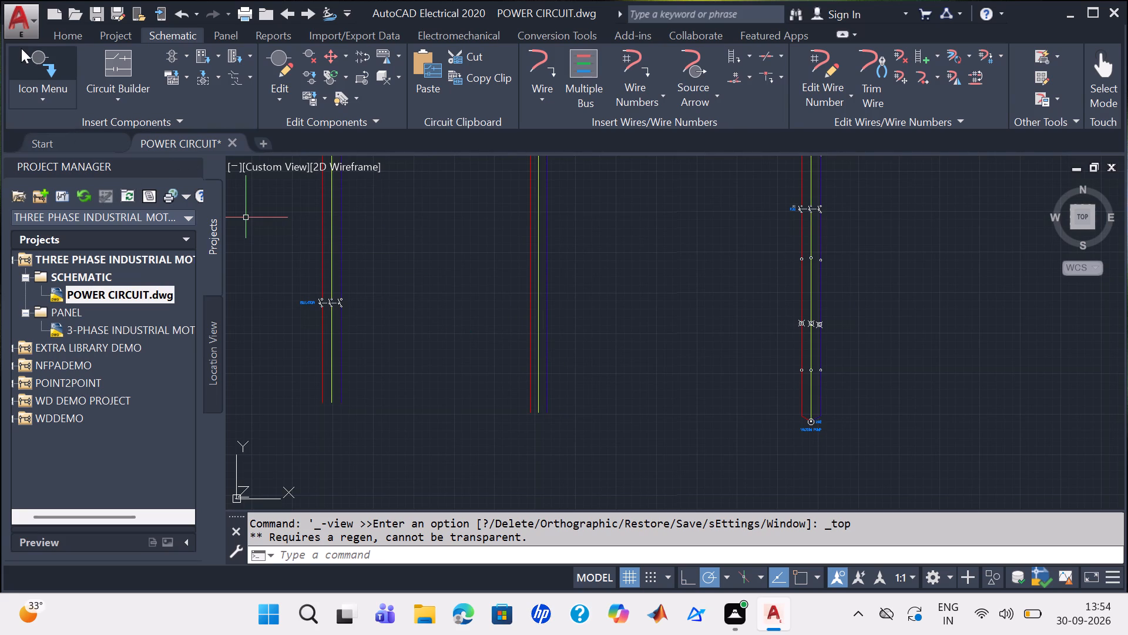
Insert the Motor symbol at the lower end of the middle branch's centre wire.
left_click(28, 60)
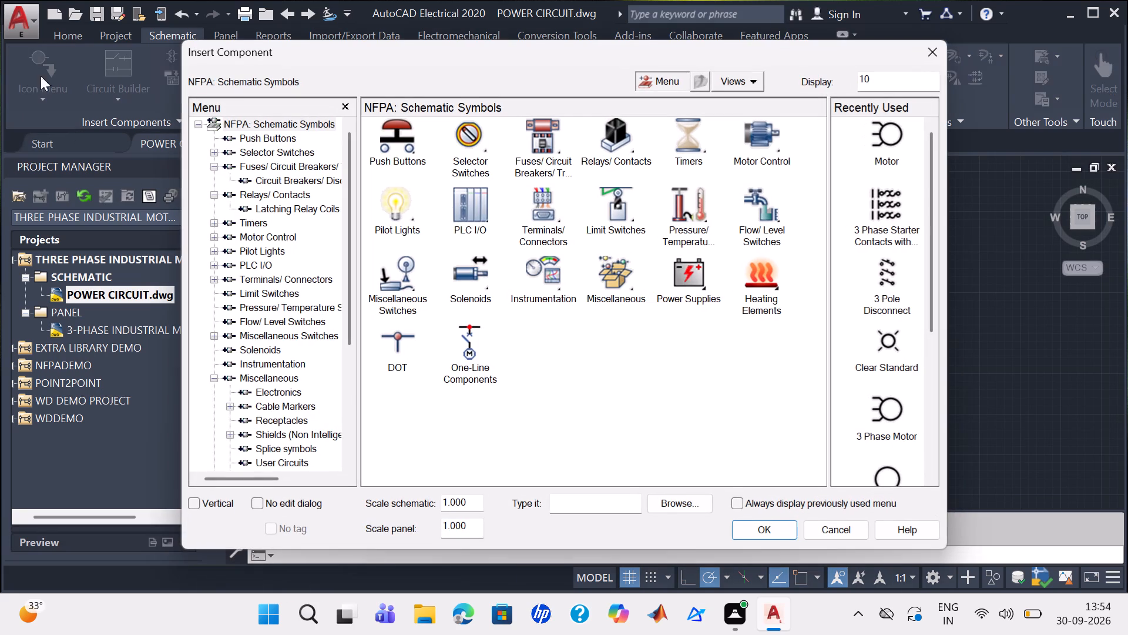
left_click(878, 132)
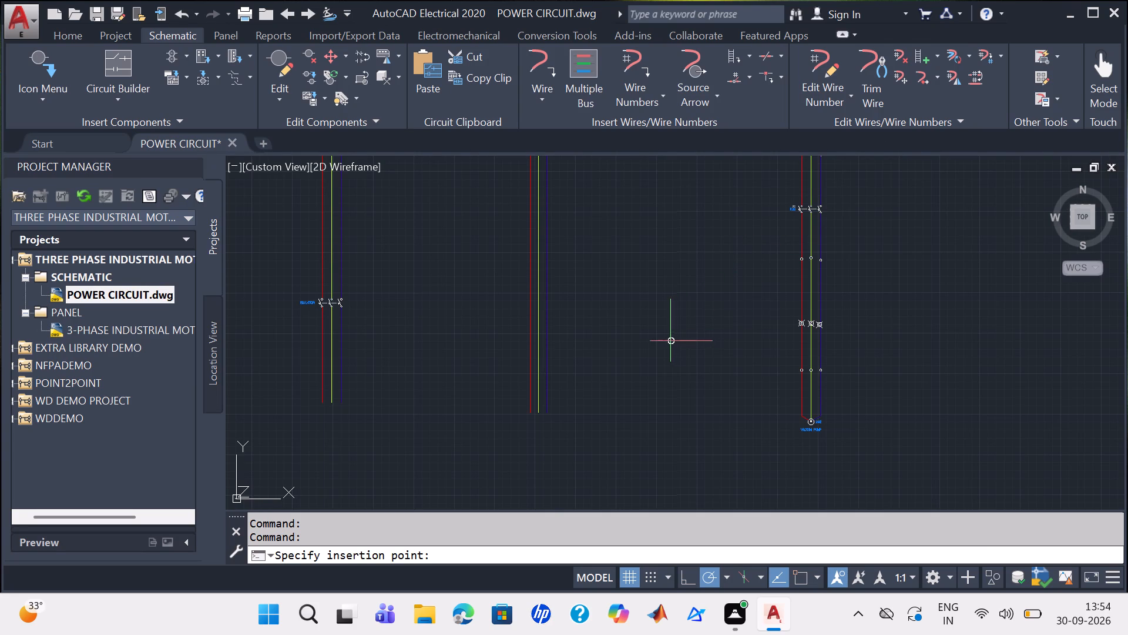
scroll(535, 413, "up", 2)
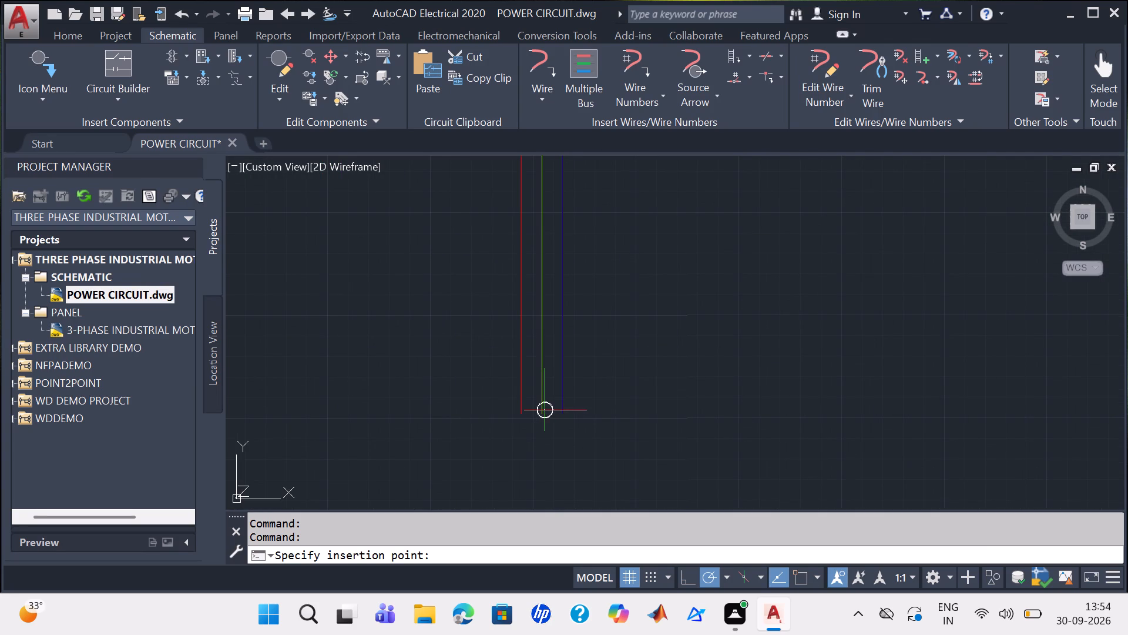
left_click(541, 412)
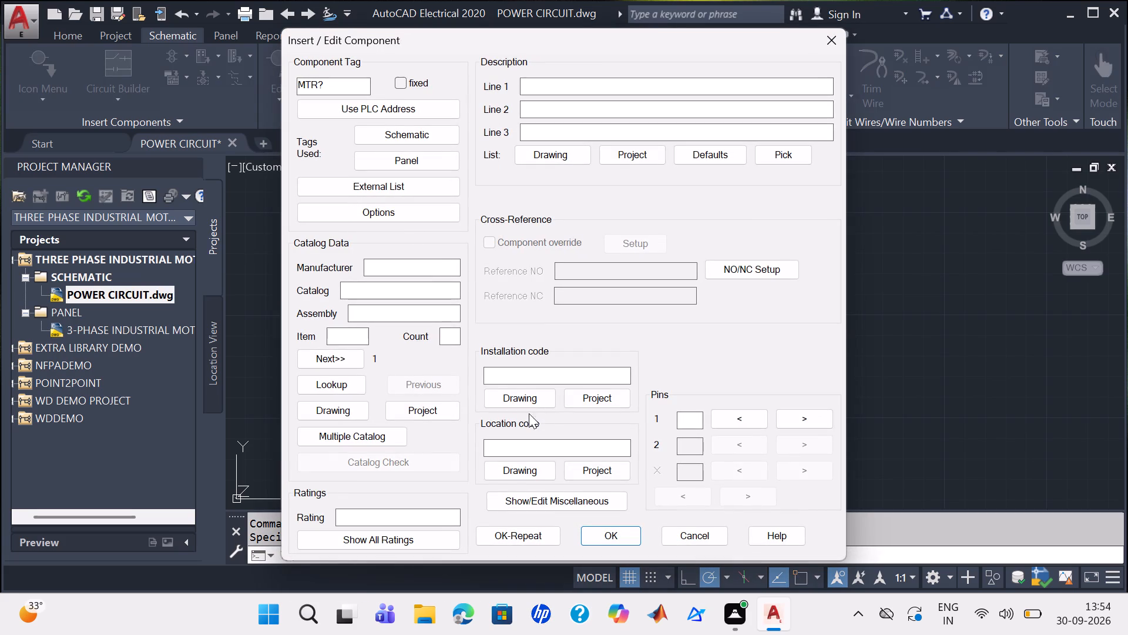
Set the new motor's component tag to MA1.
left_click(349, 88)
key("BackSpace")
key("BackSpace")
key("BackSpace")
key("BackSpace")
key("BackSpace")
key("BackSpace")
key("BackSpace")
key("BackSpace")
key("m")
key("a")
key("BackSpace")
key("BackSpace")
key("BackSpace")
key("BackSpace")
key("BackSpace")
left_click_drag(342, 86, 248, 86)
type("MA1")
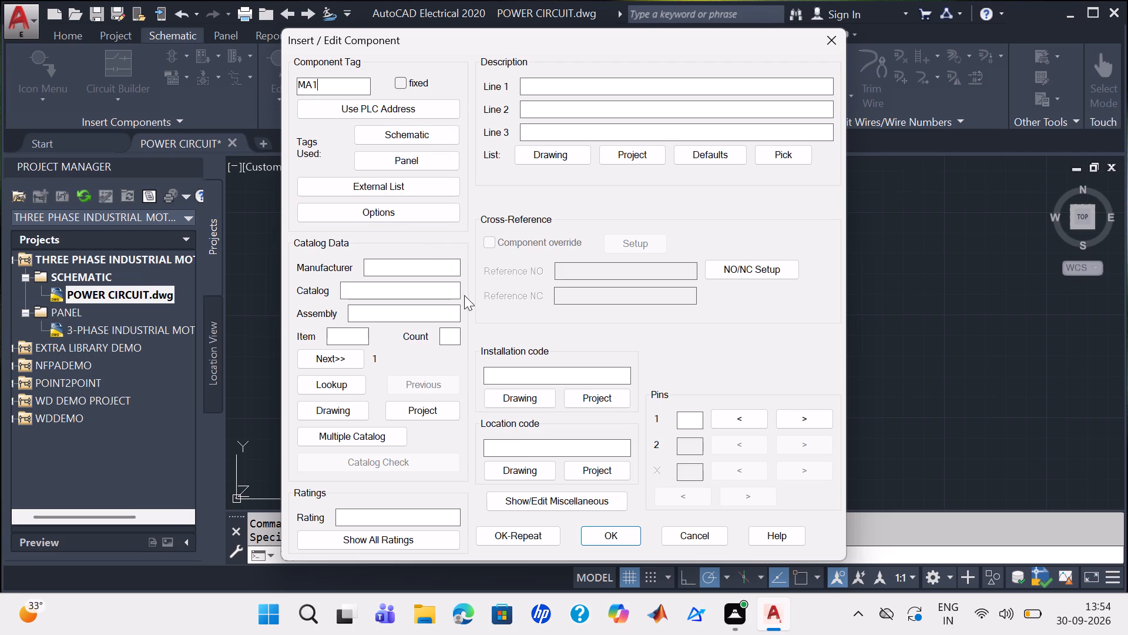
Give the MA1 motor location code M and set its first description line to MACHINE MOTOR.
left_click(521, 453)
key("m")
key("BackSpace")
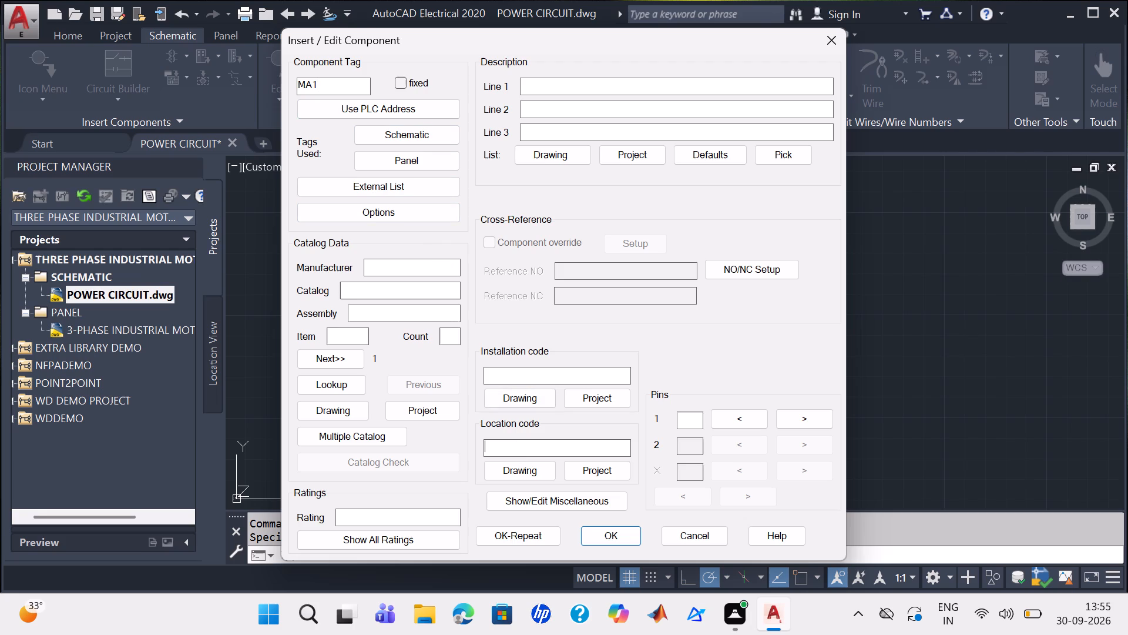
key("m")
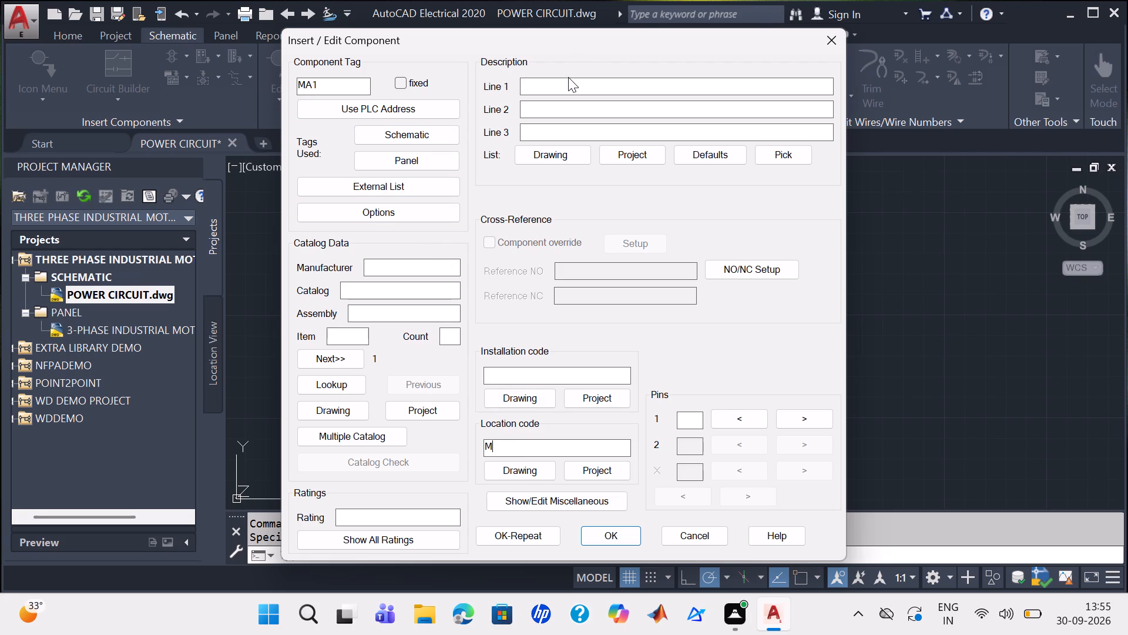
left_click(568, 79)
type("MACHO")
key("BackSpace")
type("INE MOTOR")
left_click(593, 537)
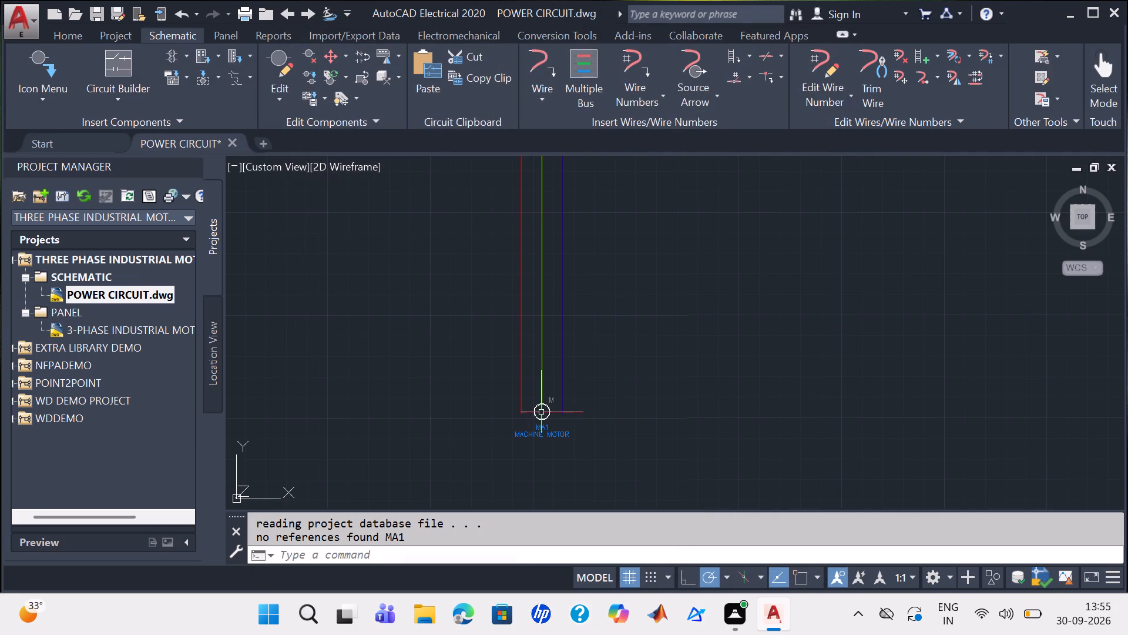
Insert a Clear Standard light on the middle branch's red wire above the motor, tagged X7, and keep the insertion repeating.
scroll(594, 537, "up", 4)
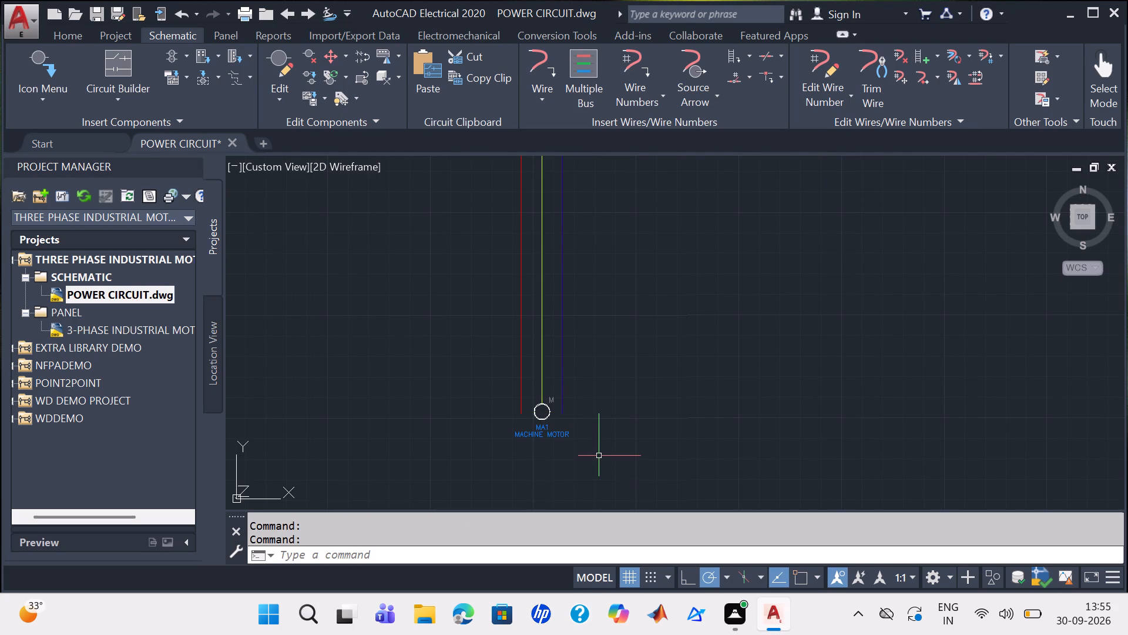
middle_click_drag(599, 454, 607, 447)
scroll(607, 447, "down", 1)
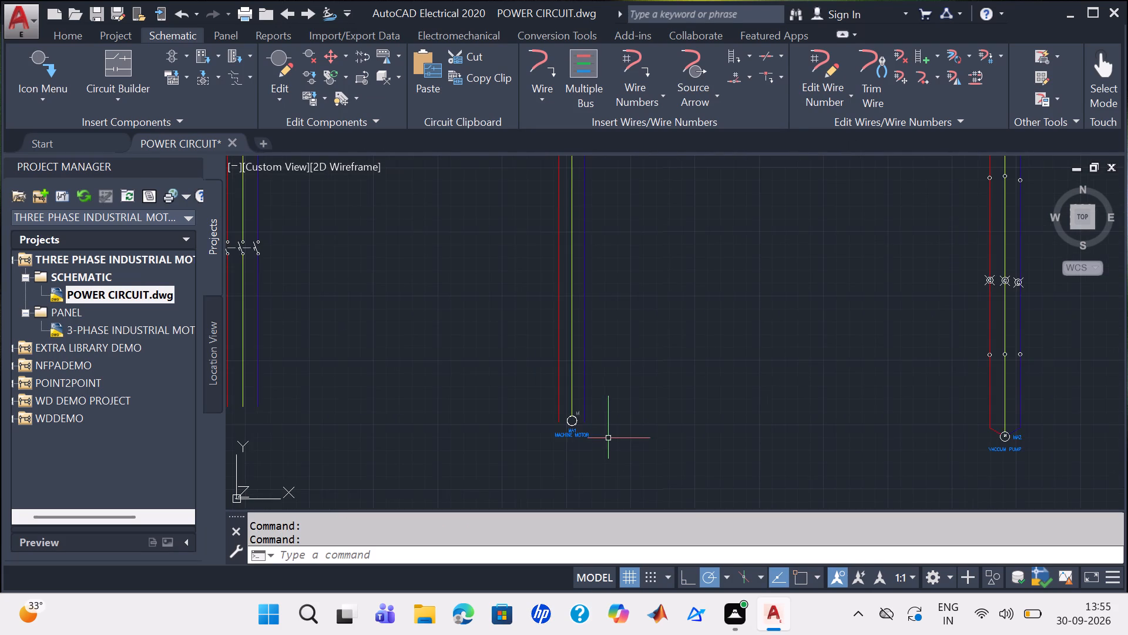
scroll(608, 438, "down", 1)
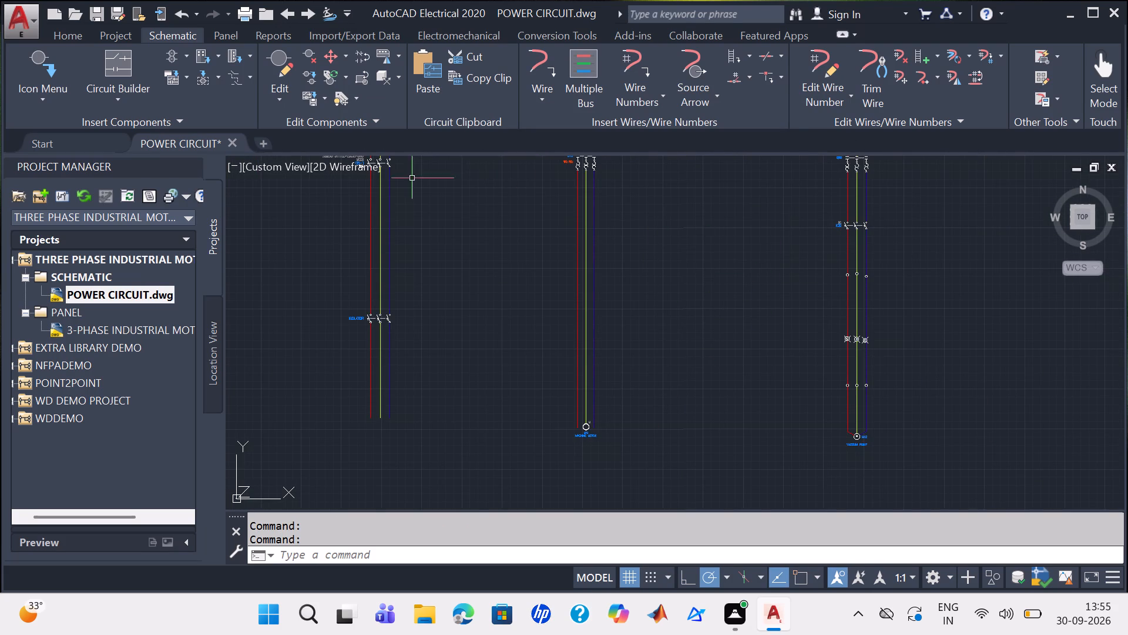
left_click(43, 63)
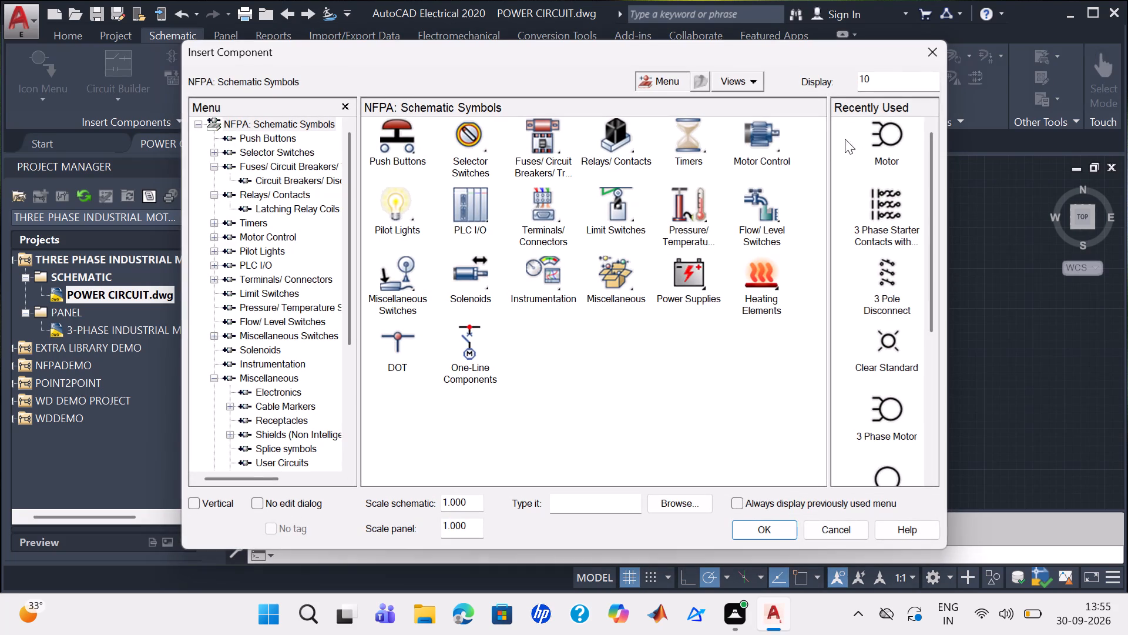
left_click(889, 343)
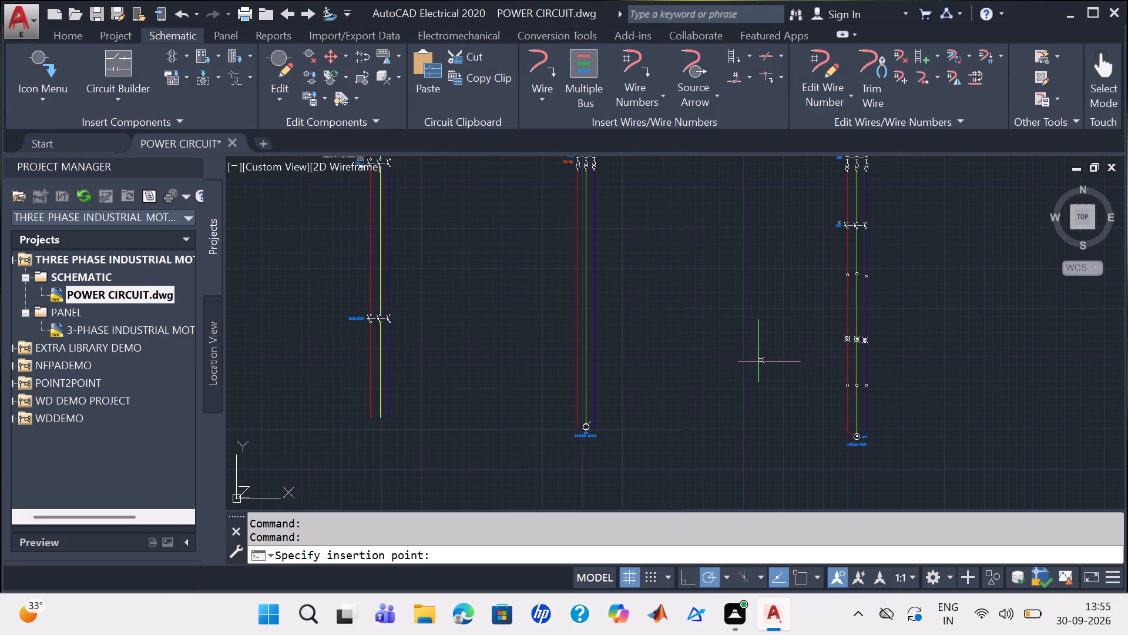
left_click(576, 344)
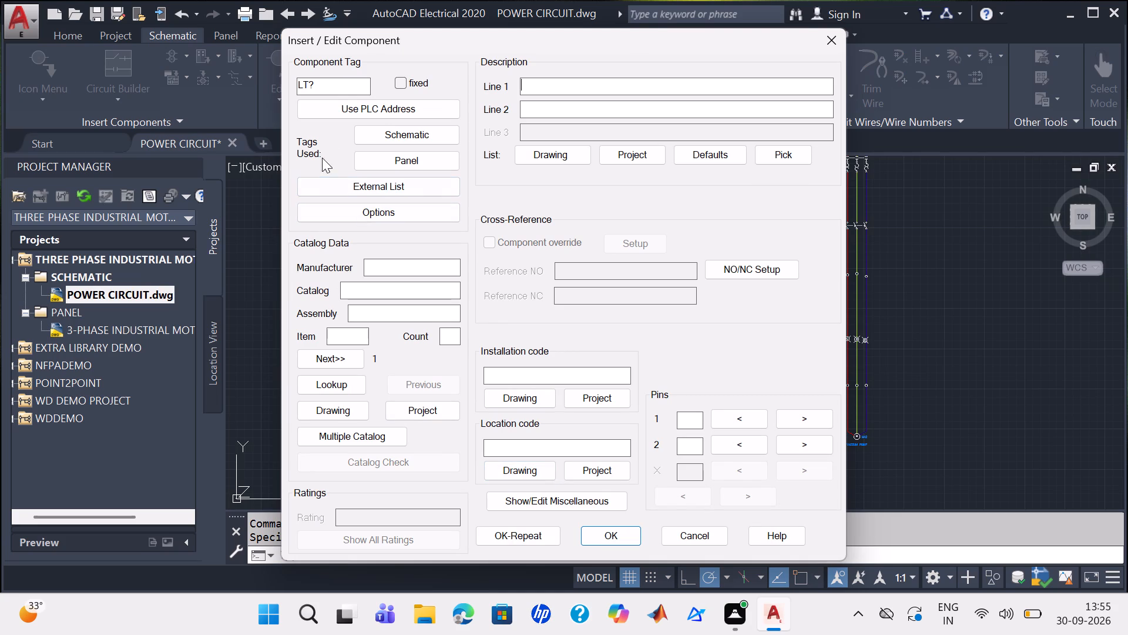
left_click(344, 84)
key("BackSpace")
key("BackSpace")
key("BackSpace")
key("x")
key("7")
left_click(493, 534)
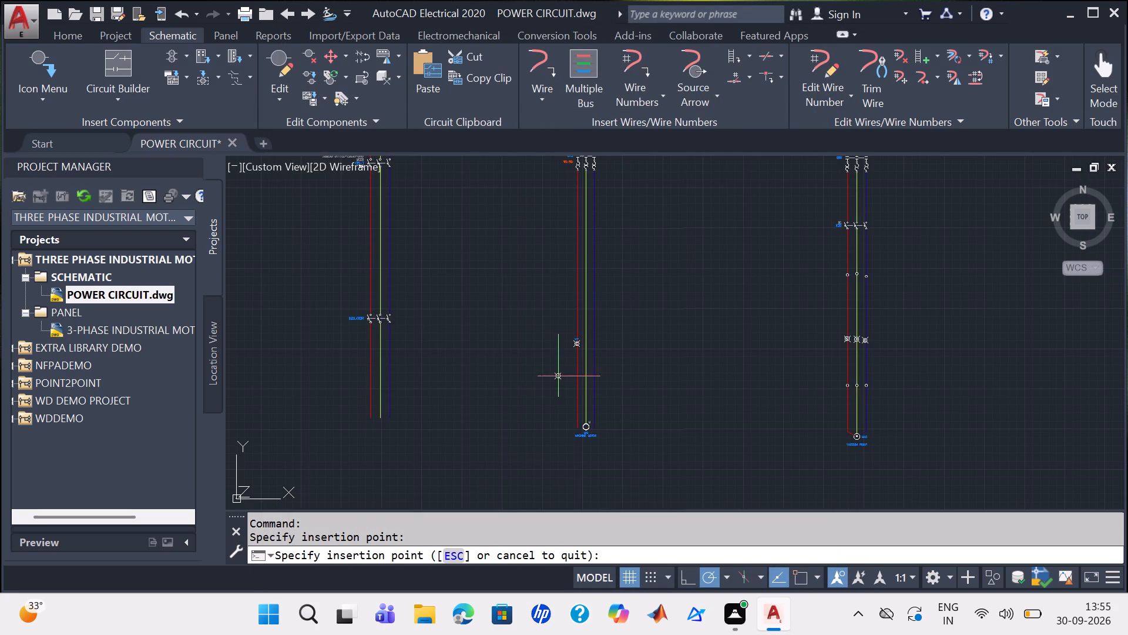
Place a second Clear Standard light on the middle branch's centre wire, level with X7, with its component tag left blank.
left_click(586, 343)
left_click(339, 77)
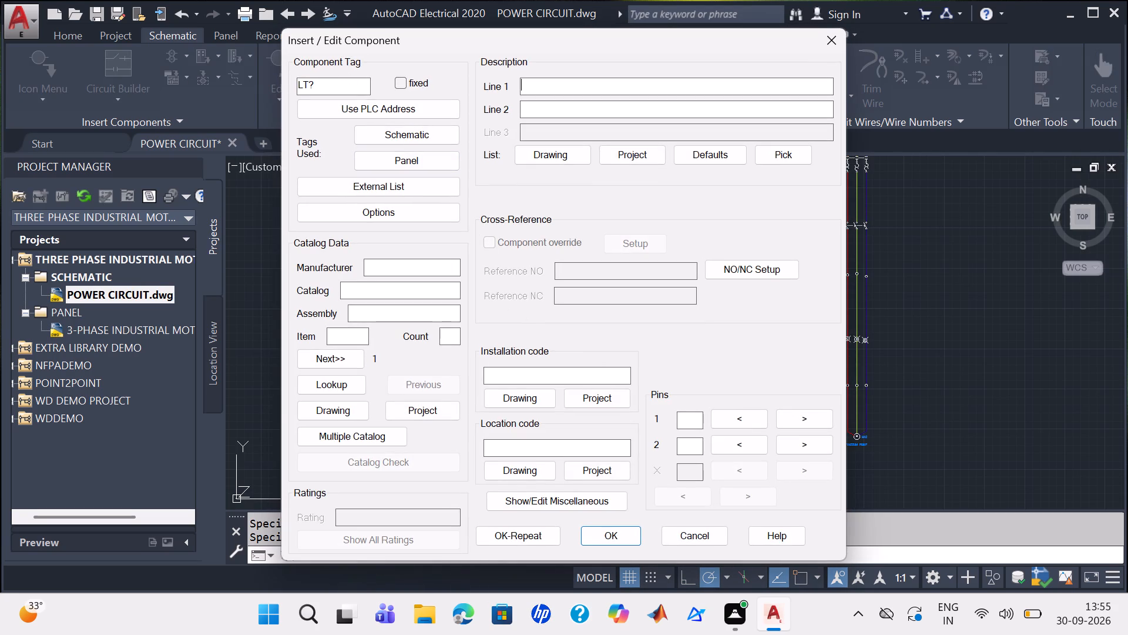
left_click(340, 82)
key("BackSpace")
key("BackSpace")
key("BackSpace")
key("BackSpace")
key("BackSpace")
key("BackSpace")
key("BackSpace")
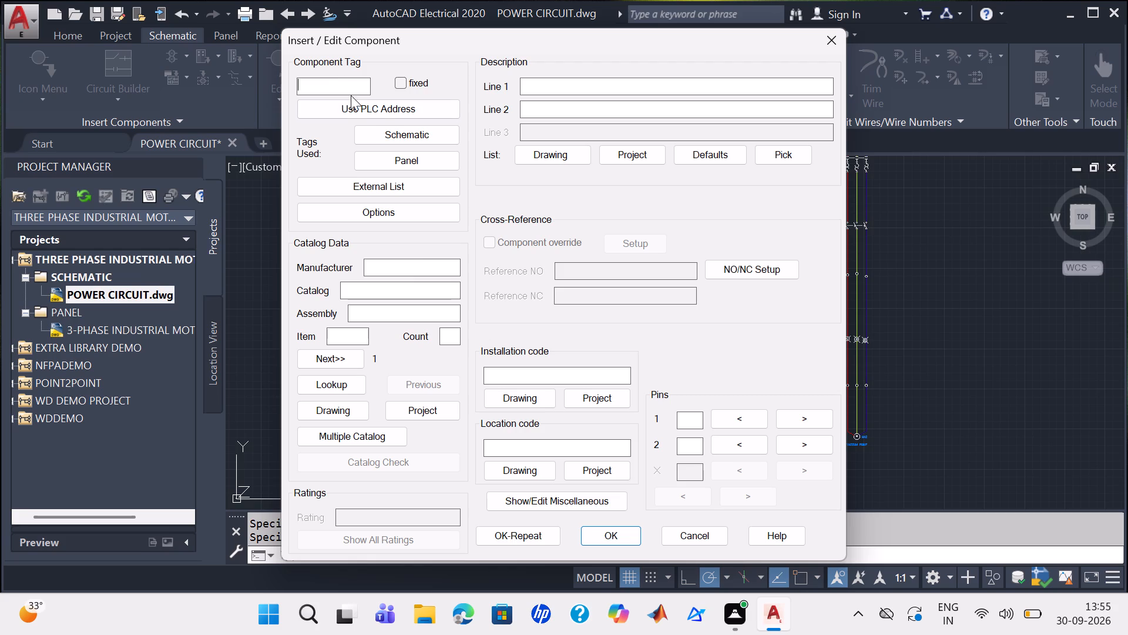
left_click(516, 542)
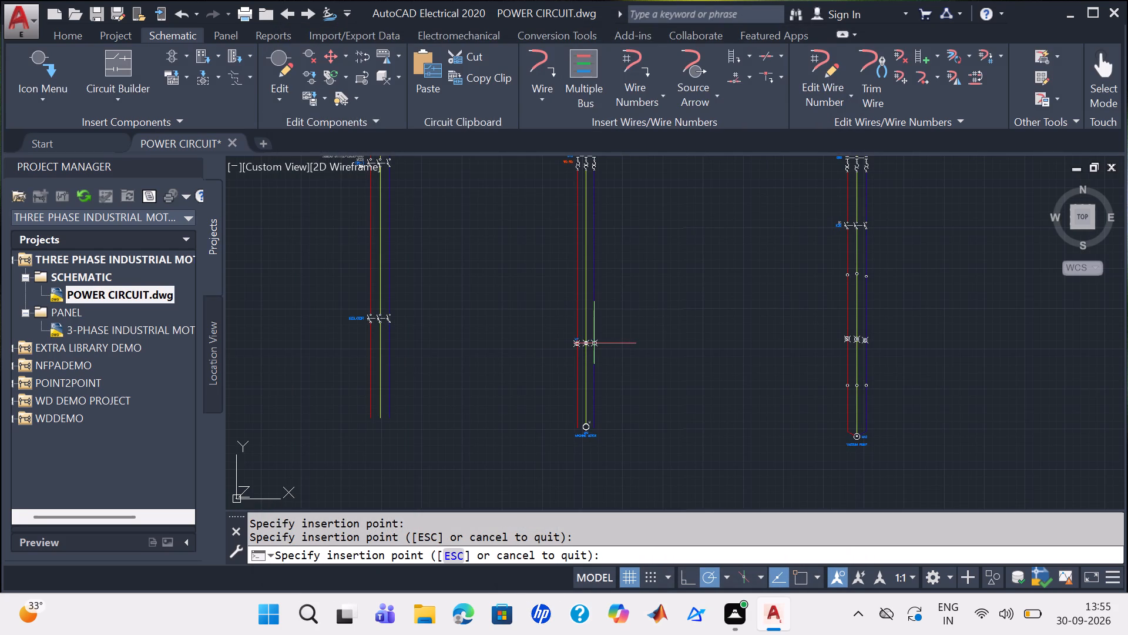
Place a third Clear Standard light on the middle branch's blue wire with a blank tag, and finish the repeated insertion.
left_click(594, 343)
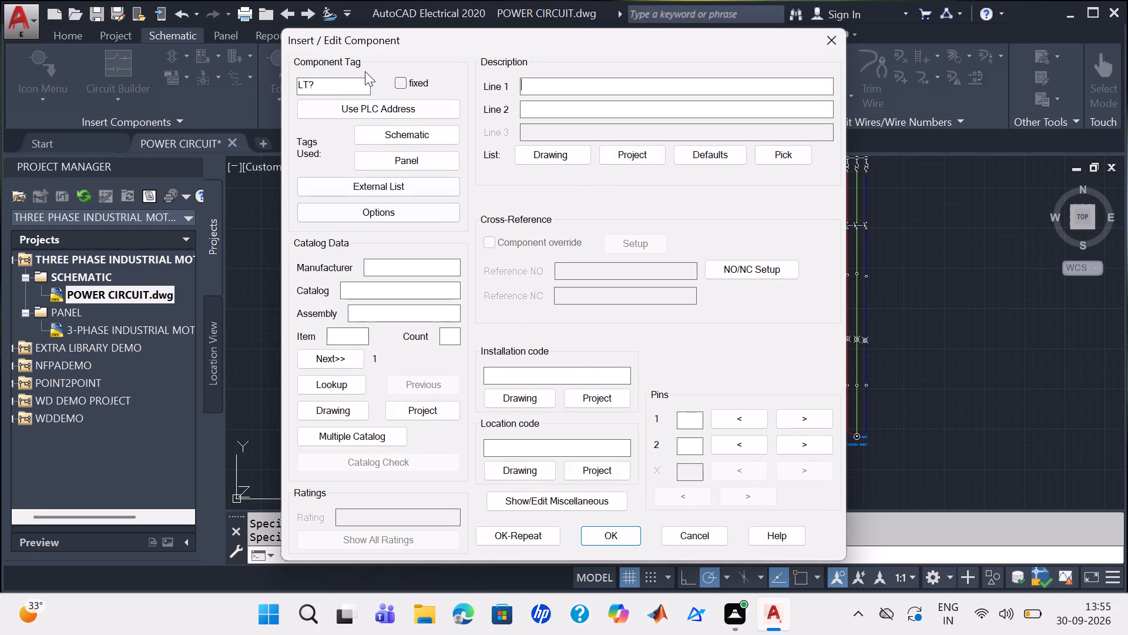
left_click(352, 84)
key("BackSpace")
key("BackSpace")
key("BackSpace")
key("BackSpace")
key("BackSpace")
key("BackSpace")
key("BackSpace")
key("BackSpace")
key("BackSpace")
key("BackSpace")
key("BackSpace")
left_click(610, 530)
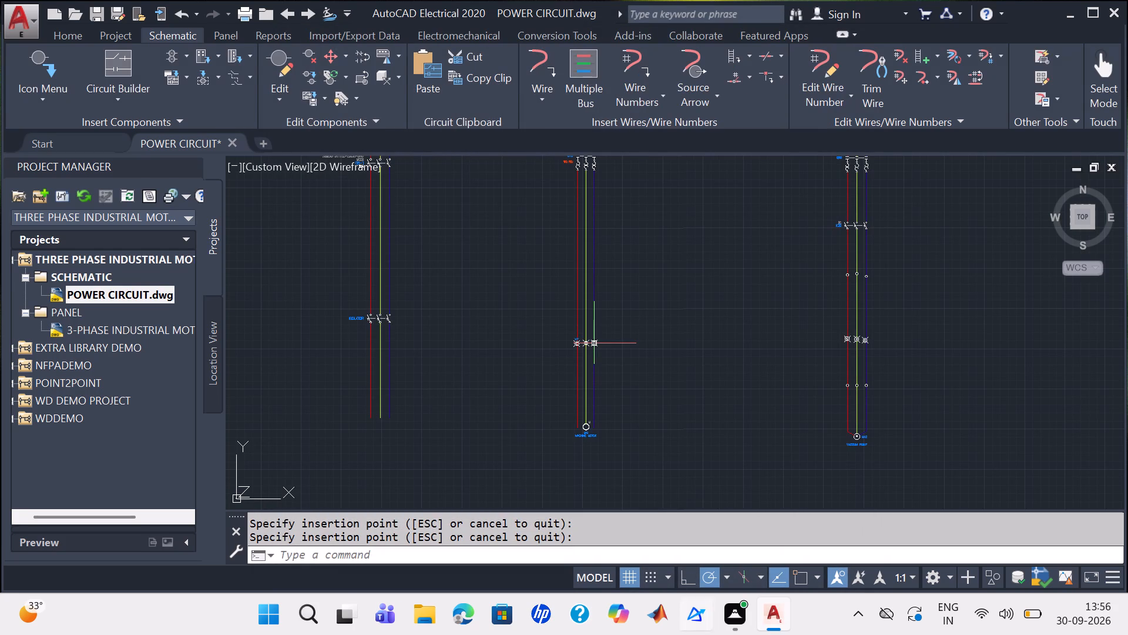
Insert a Round terminal symbol on each of the middle branch's red, centre and blue wires, between the X7 lights and the MA1 motor.
left_click(48, 71)
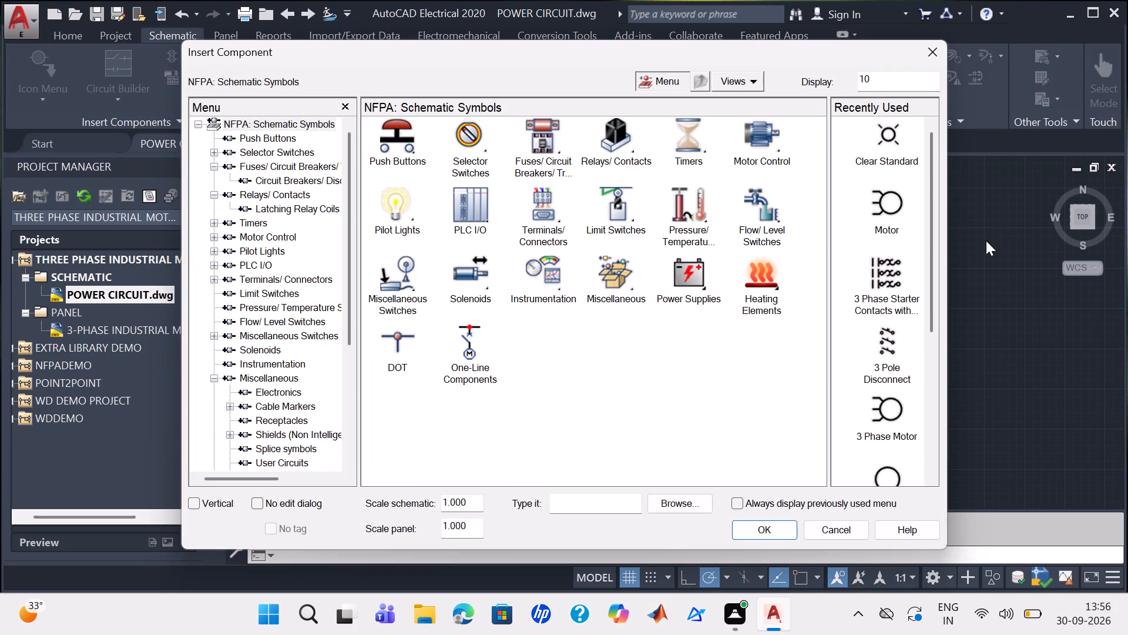
left_click(894, 475)
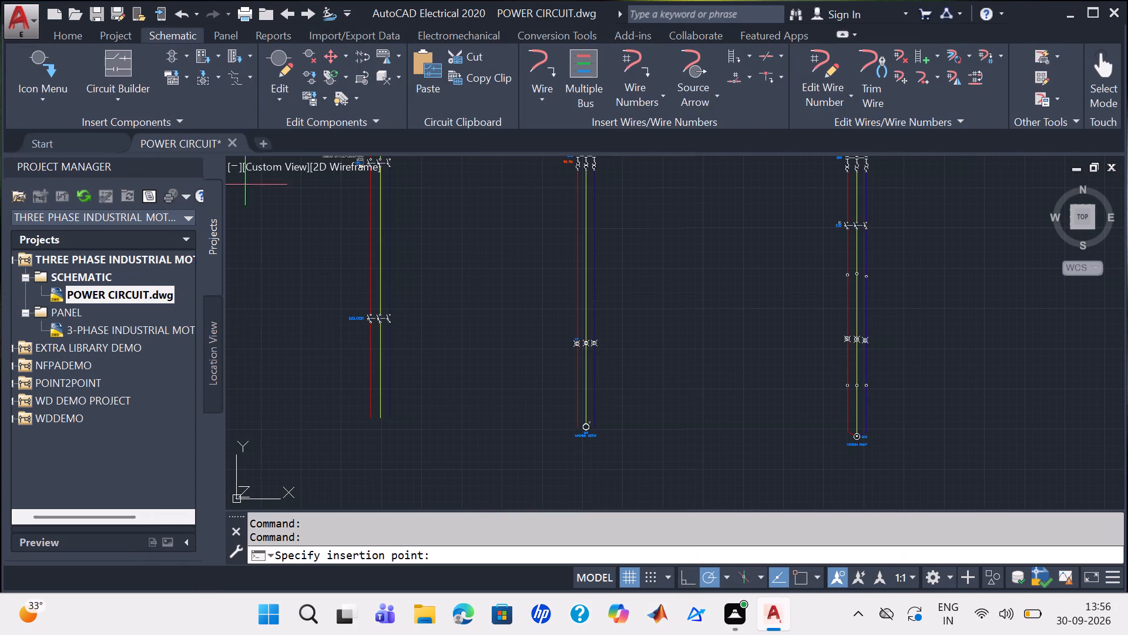
left_click(577, 383)
key("space")
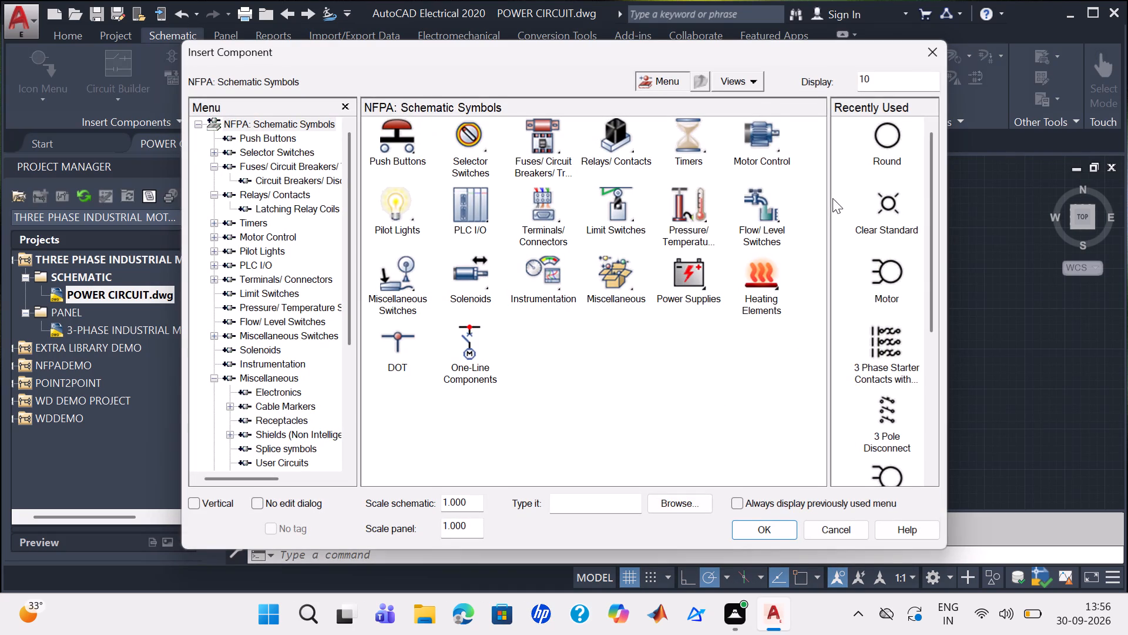
left_click(884, 139)
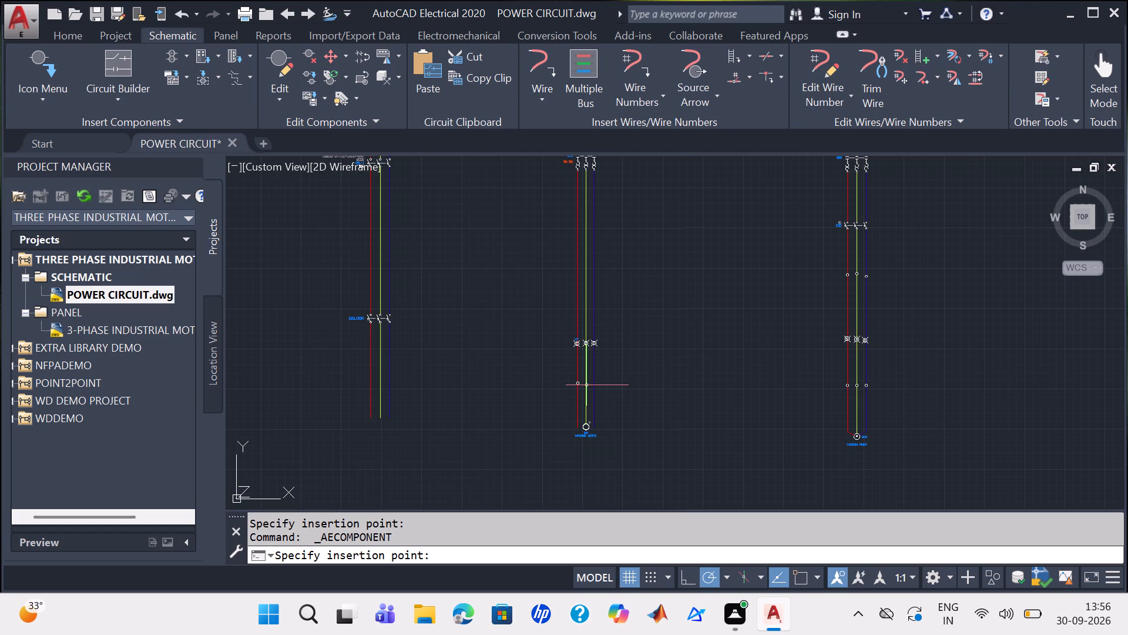
scroll(585, 385, "up", 1)
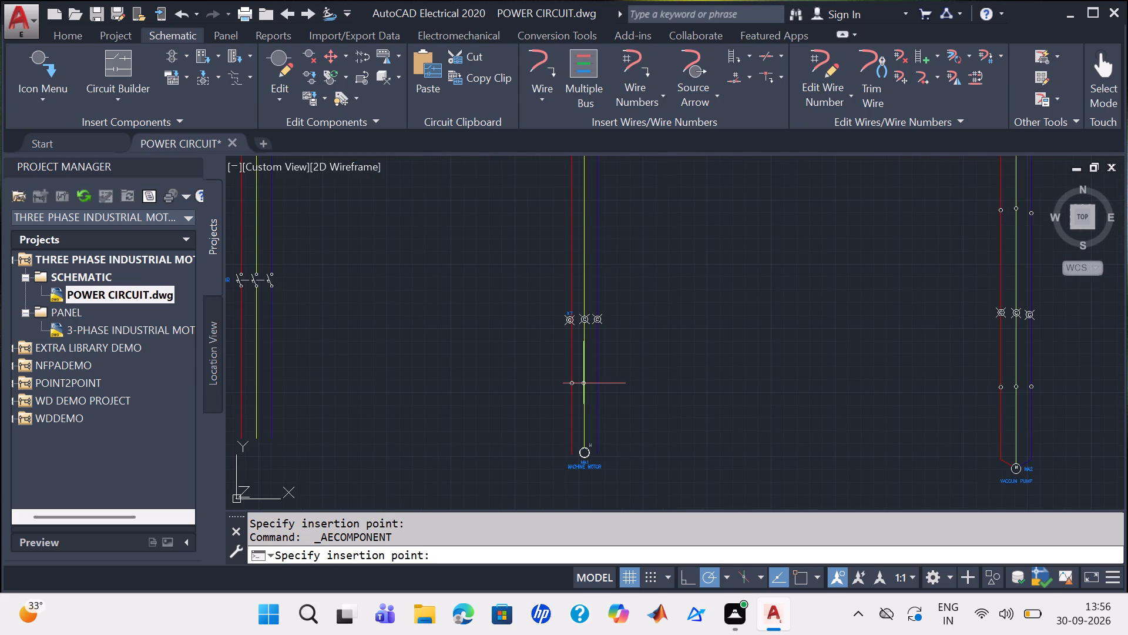
left_click(583, 383)
key("space")
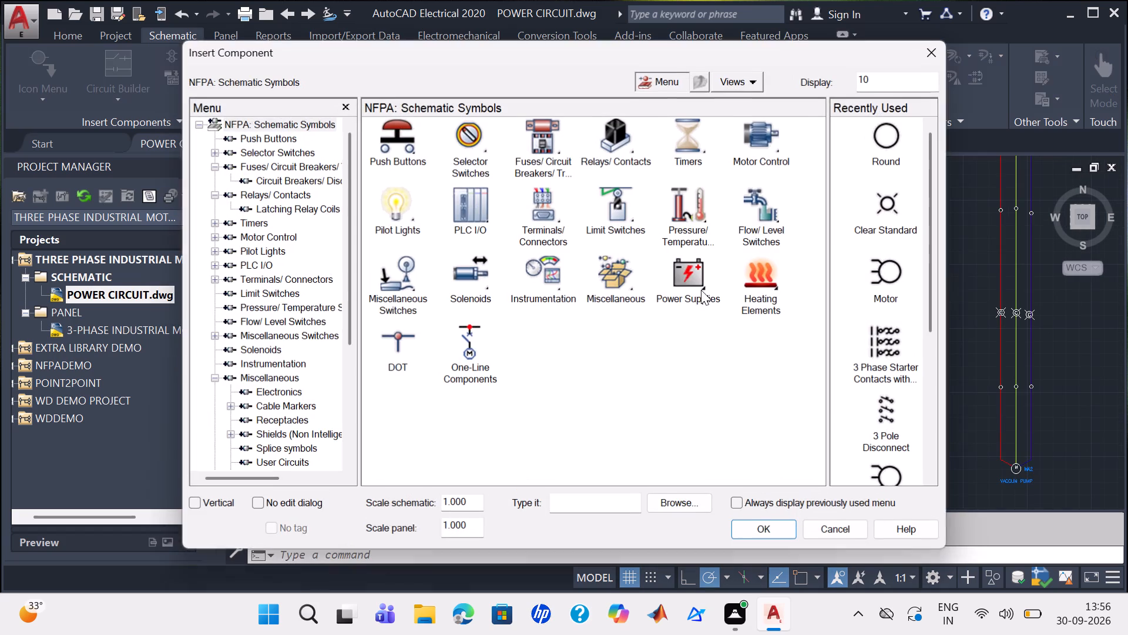
left_click(901, 136)
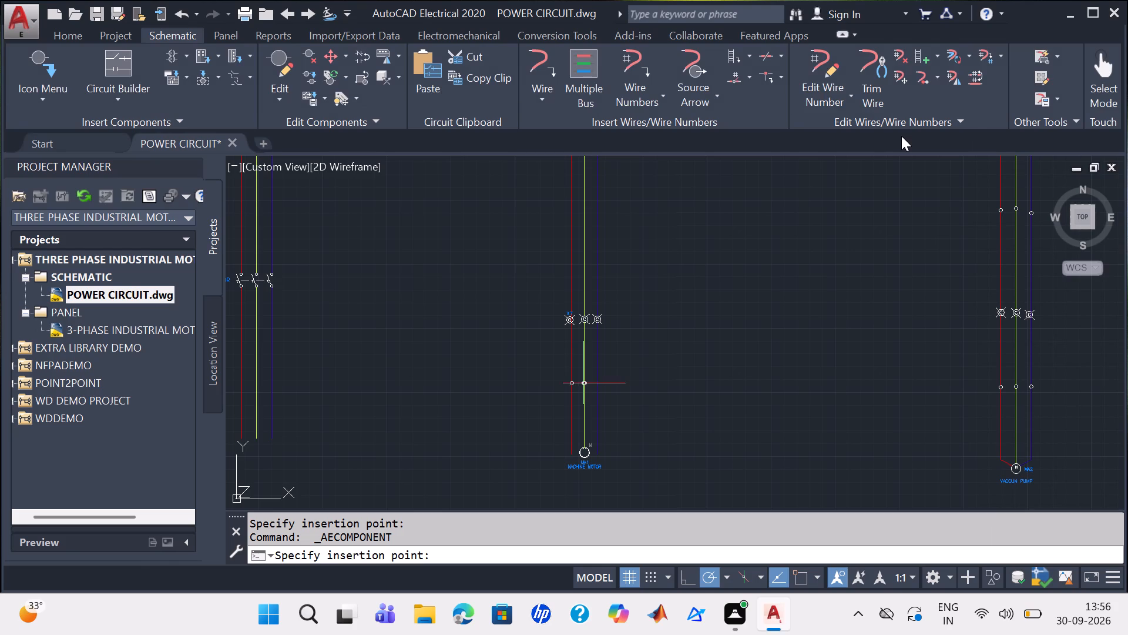
left_click(597, 384)
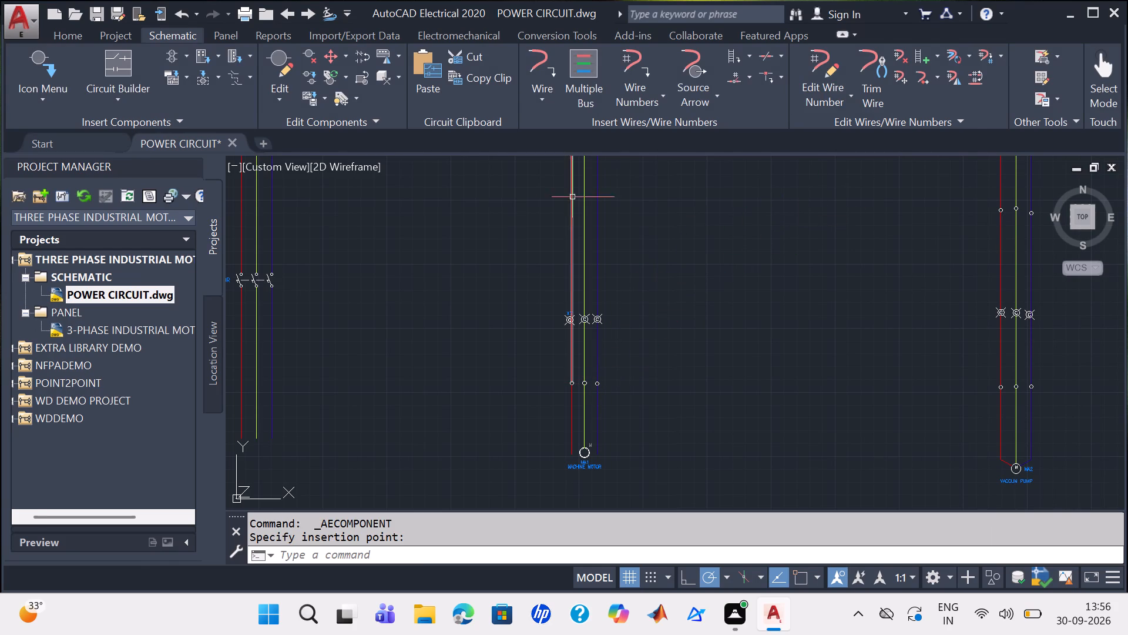
Insert a level row of three Round terminal symbols on the middle branch's red, centre and blue wires, above the X7 lights.
key("space")
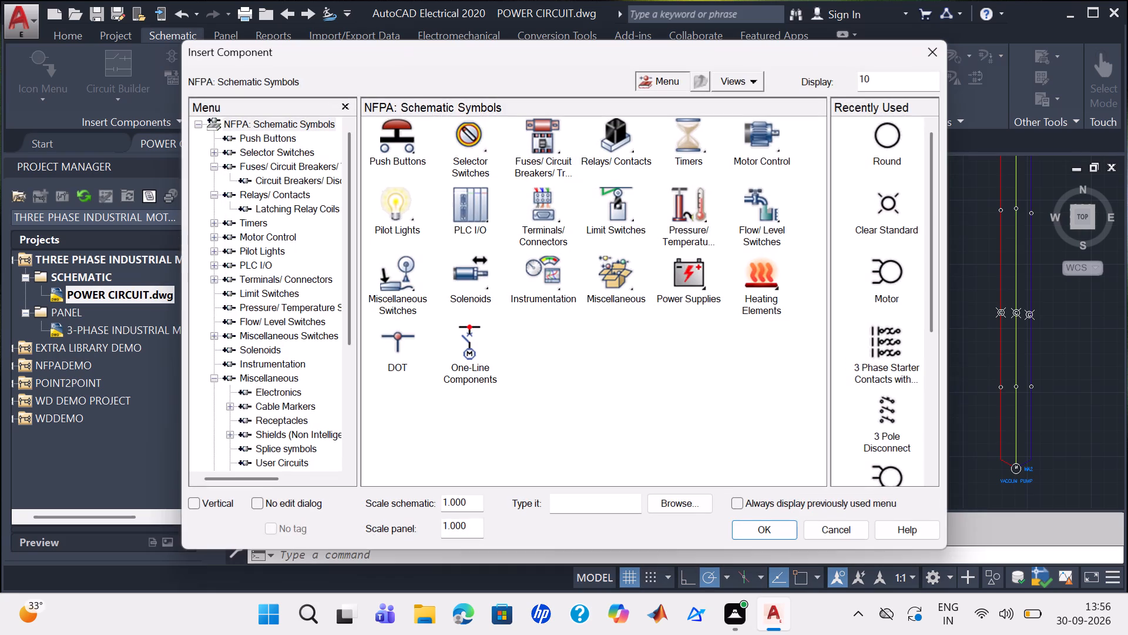
left_click(887, 139)
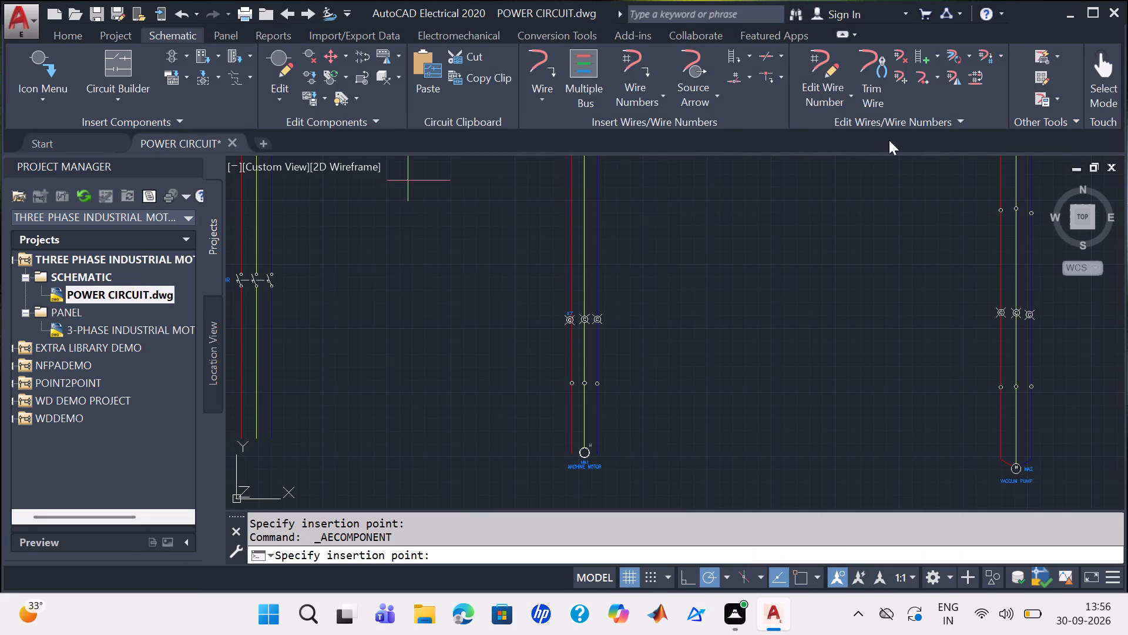
left_click(572, 222)
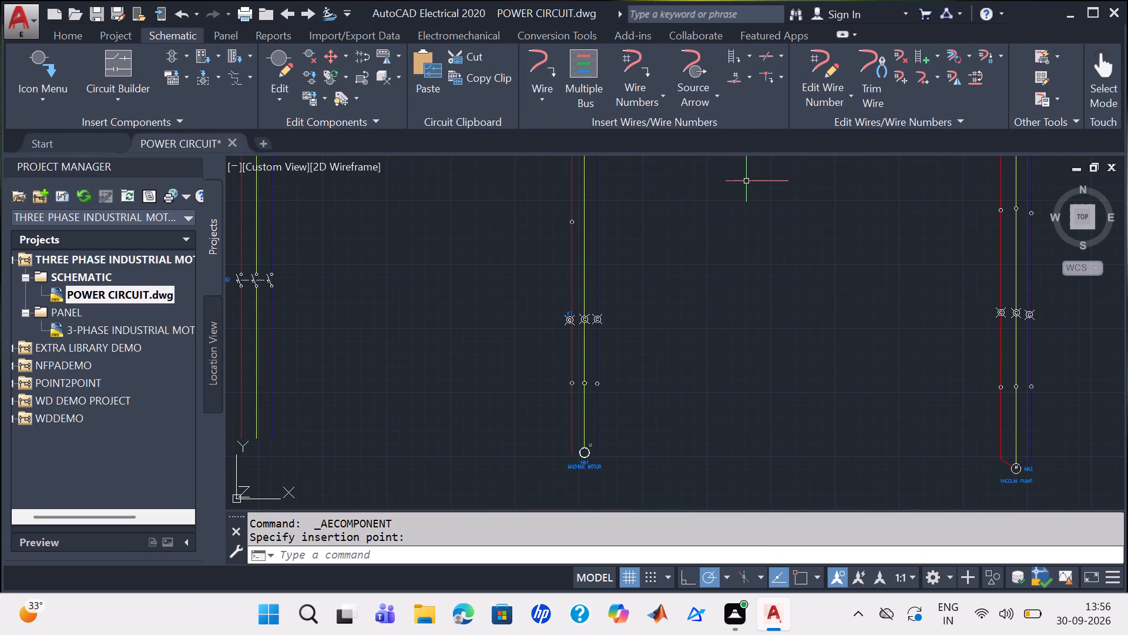
key("space")
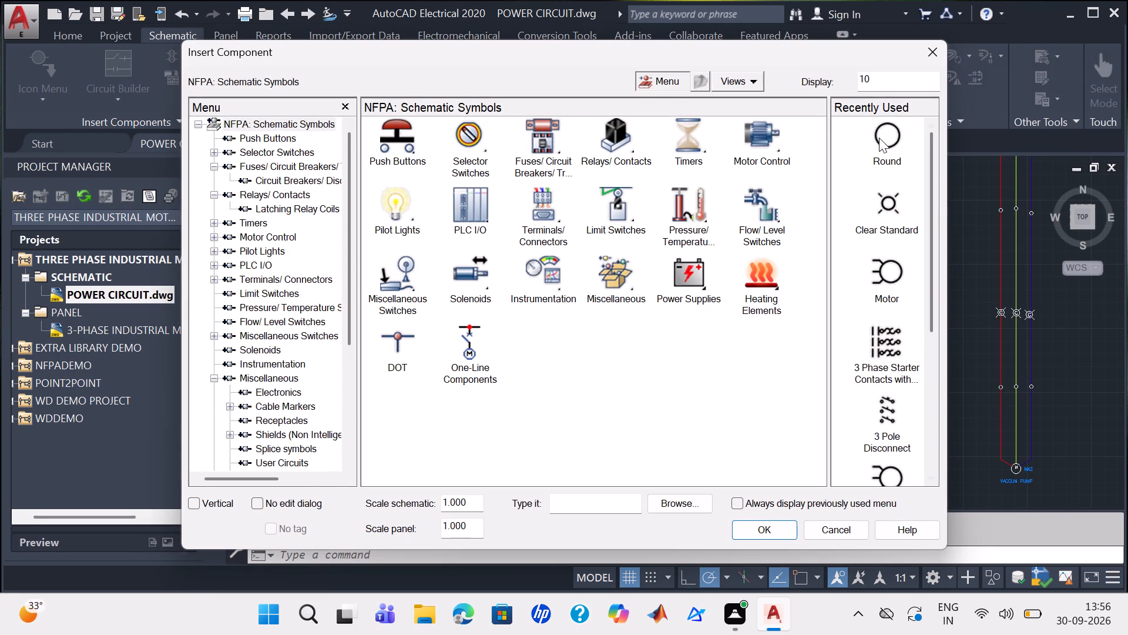
left_click(879, 138)
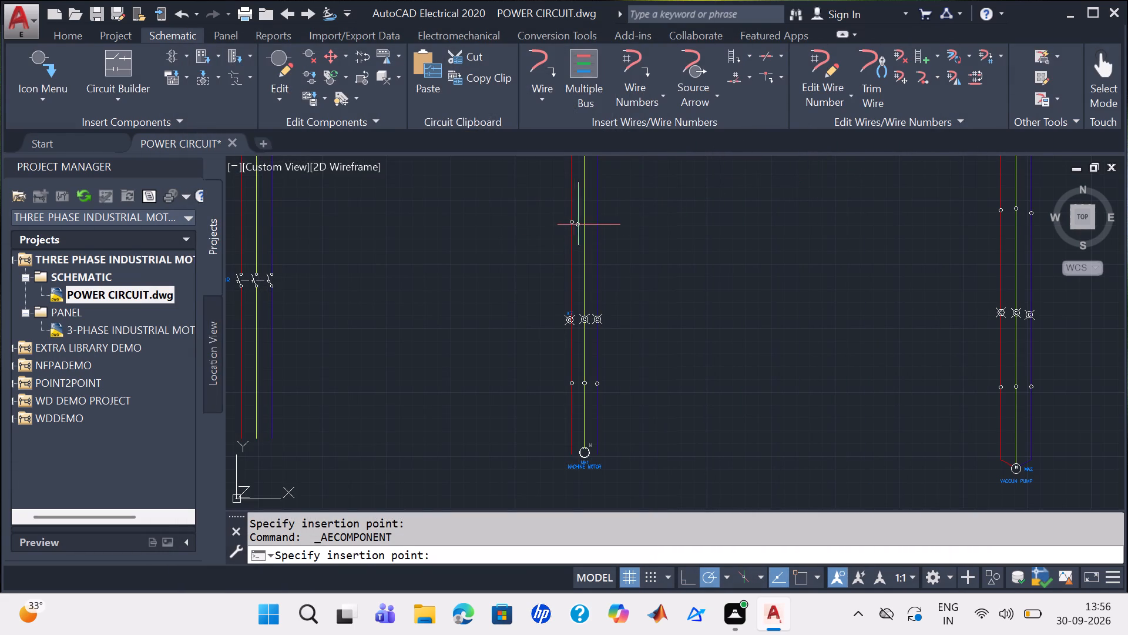
left_click(584, 223)
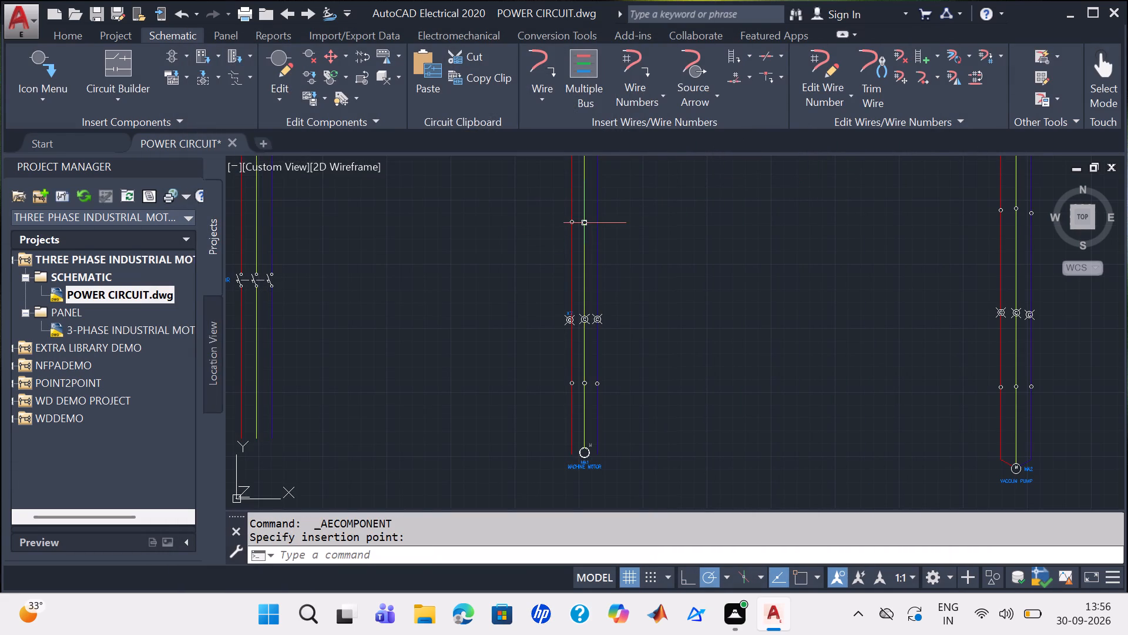
key("space")
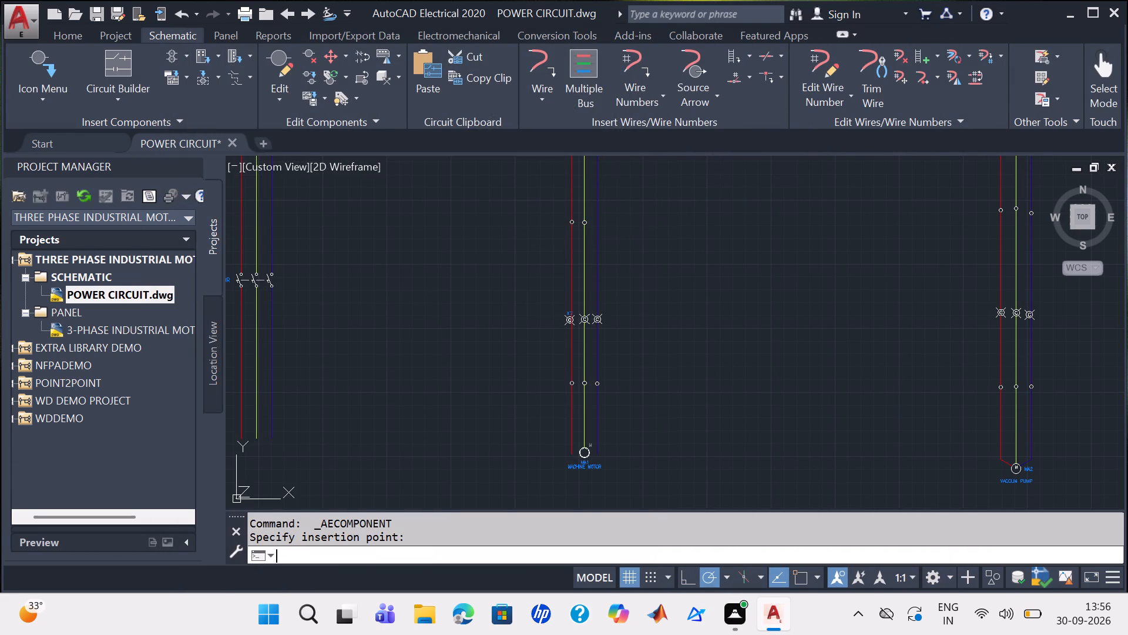
left_click(893, 141)
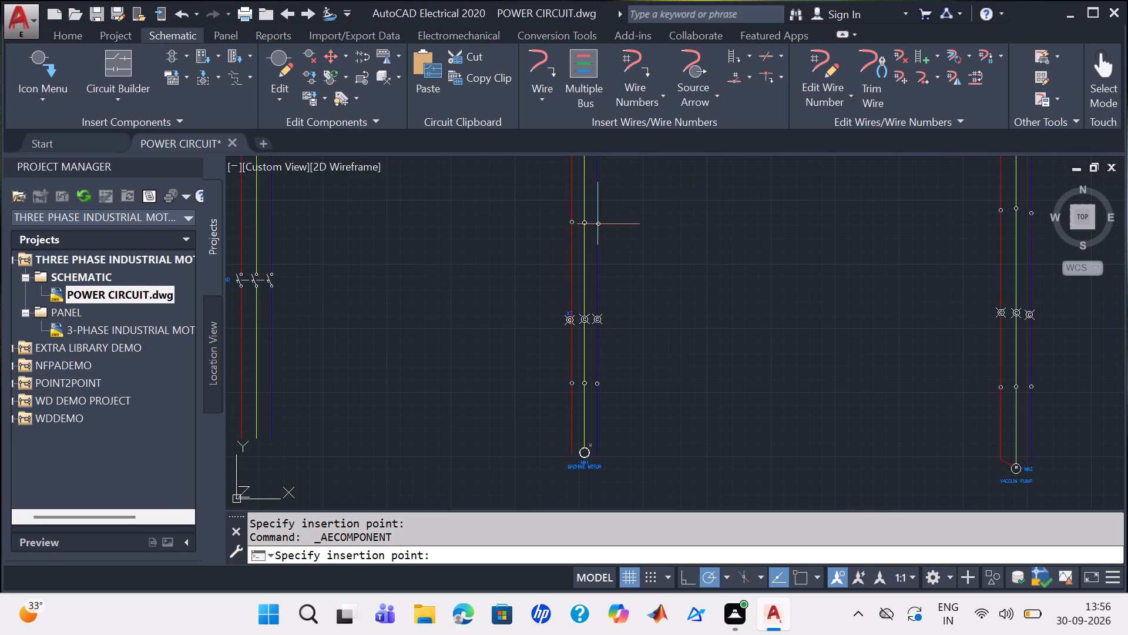
left_click(597, 224)
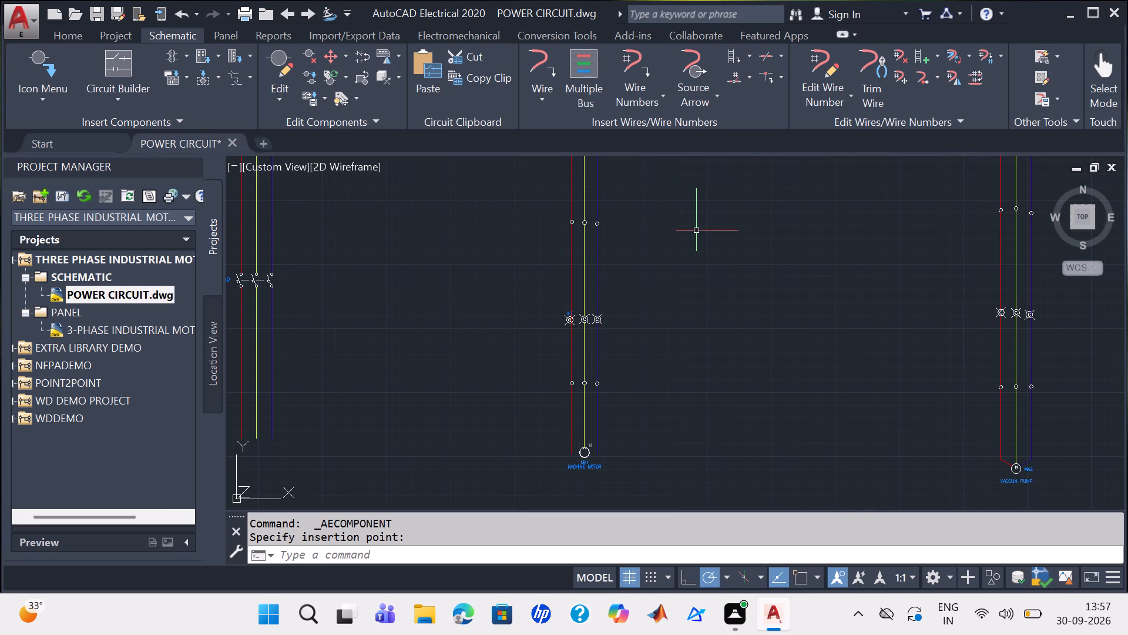
Insert another row of three Round terminal symbols across the middle branch's wires, a short distance below its top three-pole device.
middle_click_drag(677, 337, 685, 396)
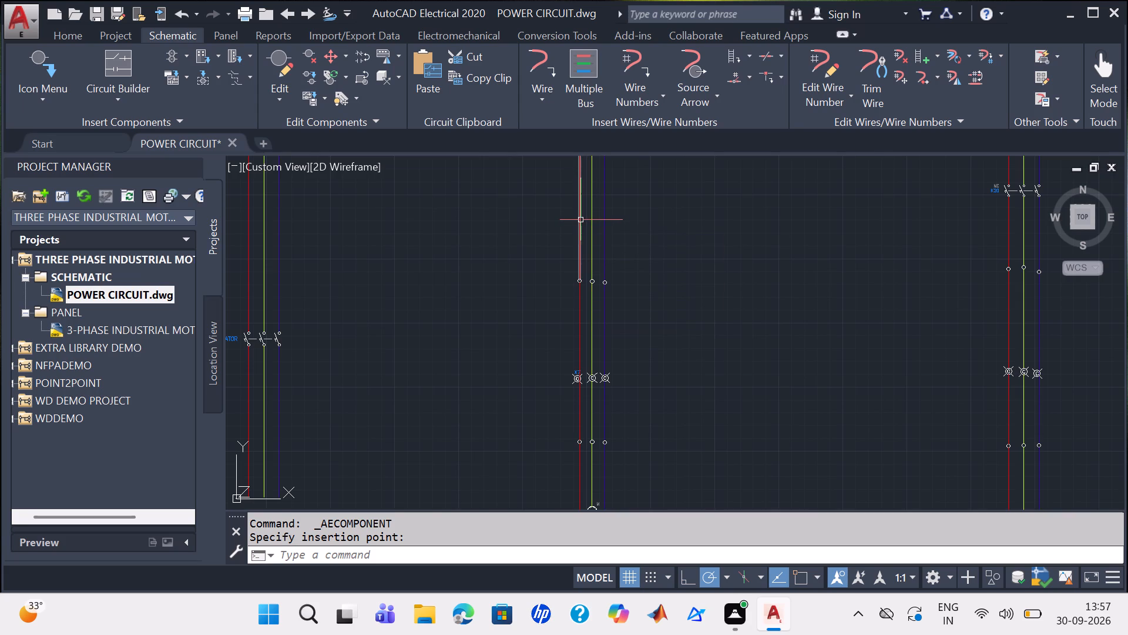
scroll(656, 236, "up", 1)
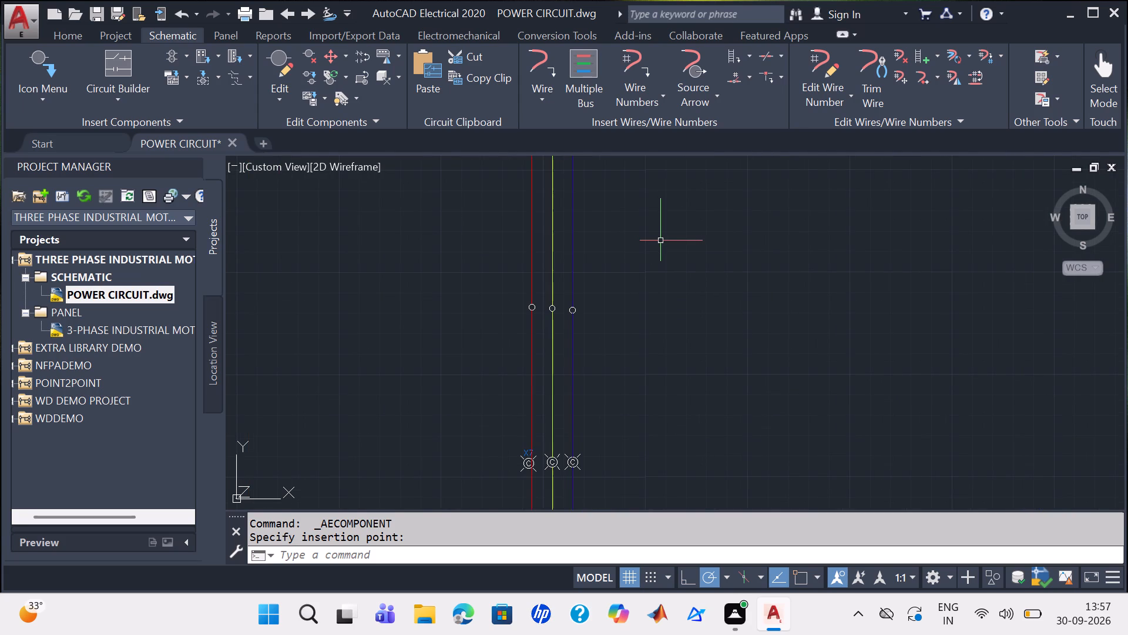
middle_click_drag(665, 242, 679, 280)
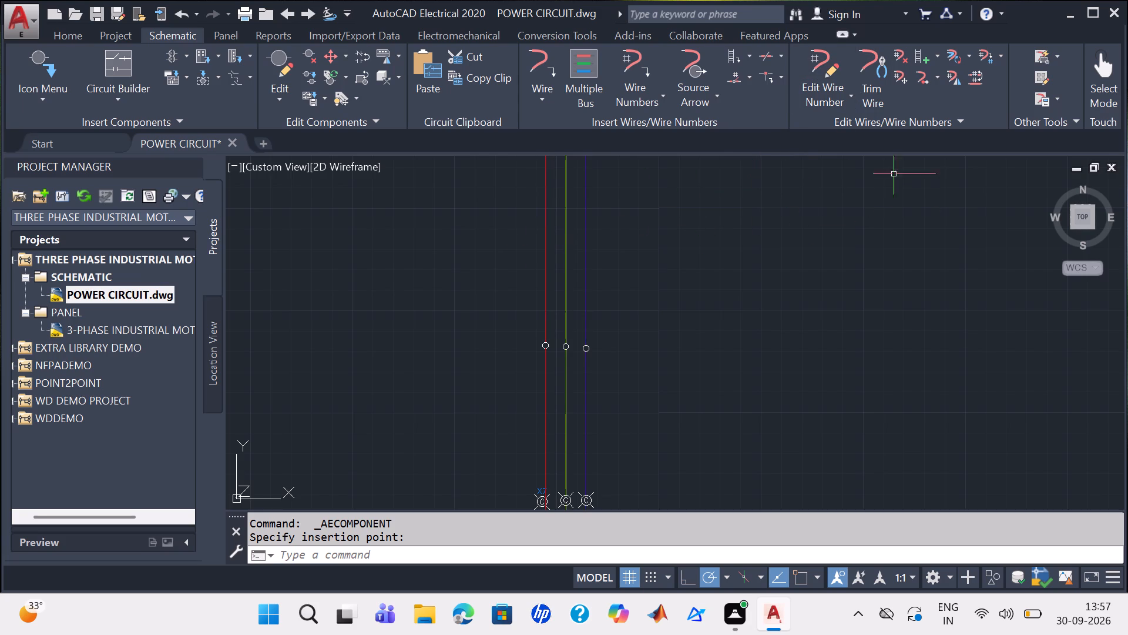
key("Escape")
scroll(936, 266, "down", 1)
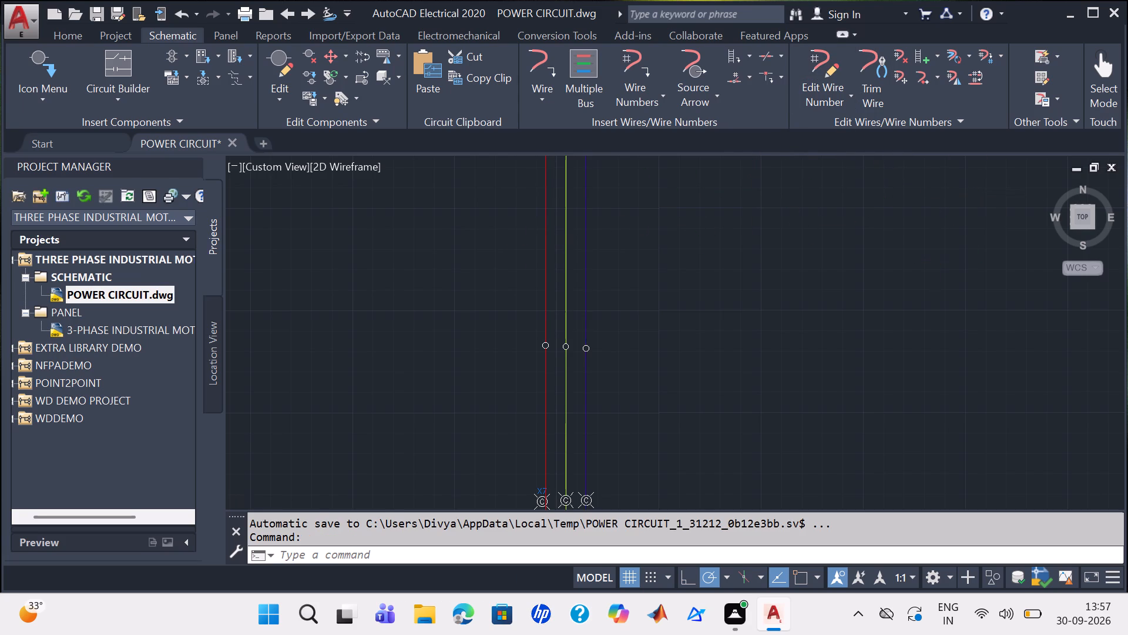
scroll(934, 268, "down", 1)
middle_click_drag(902, 271, 841, 291)
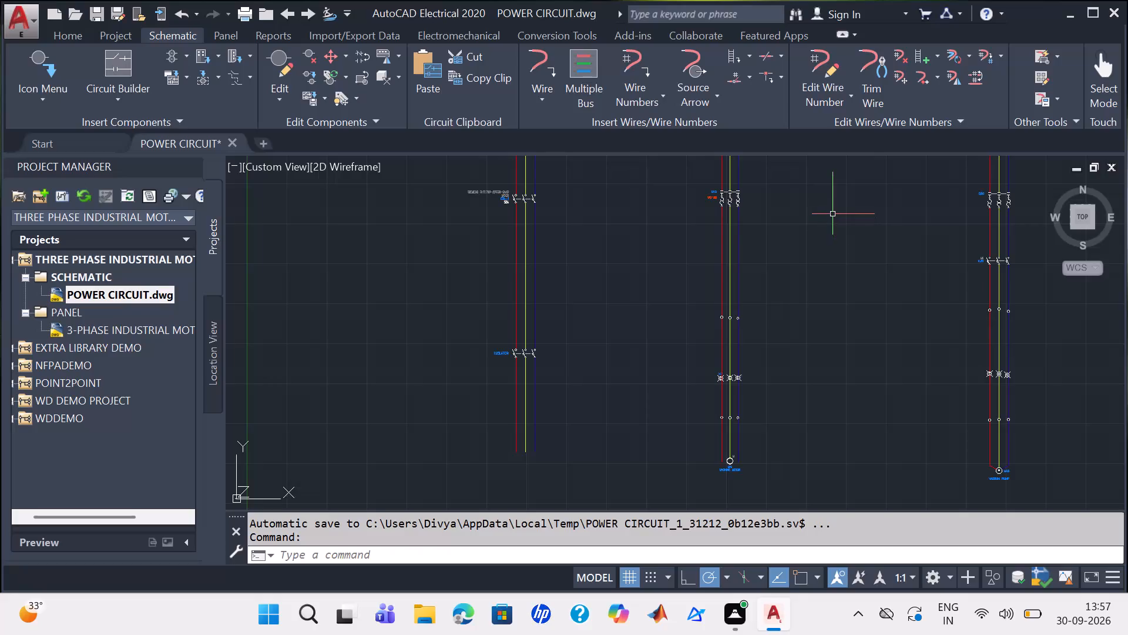
key("space")
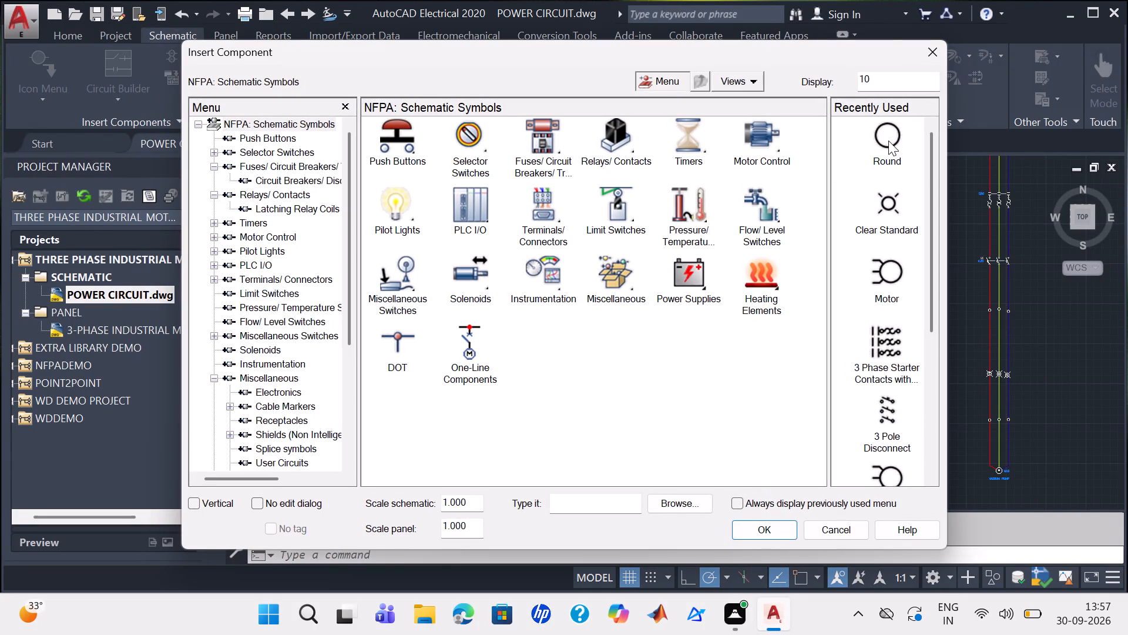
left_click(888, 141)
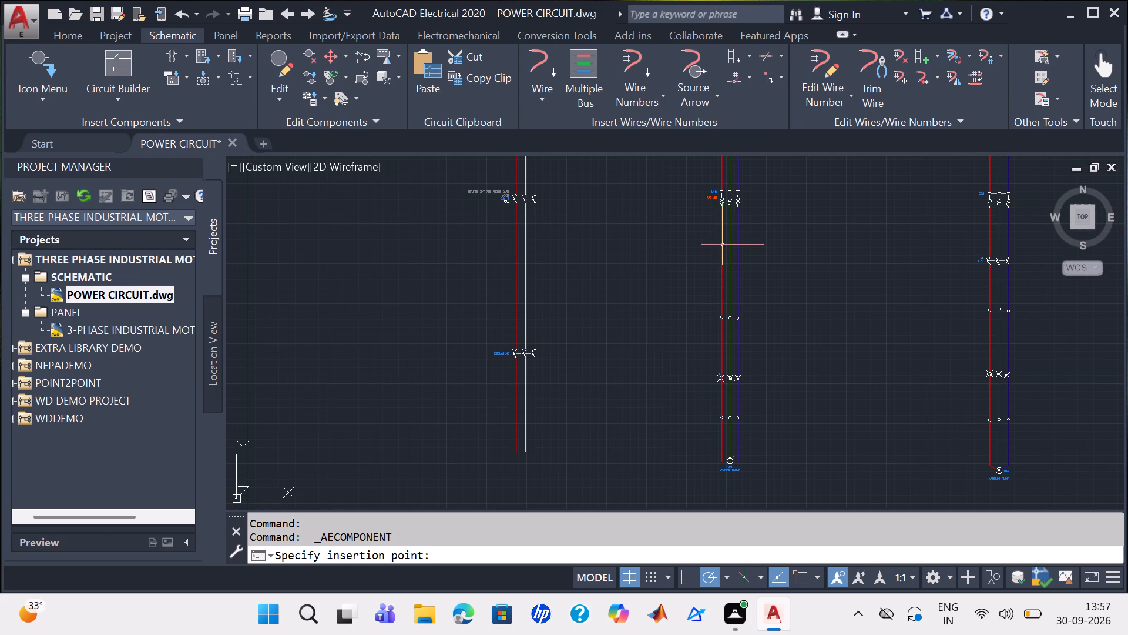
left_click(722, 246)
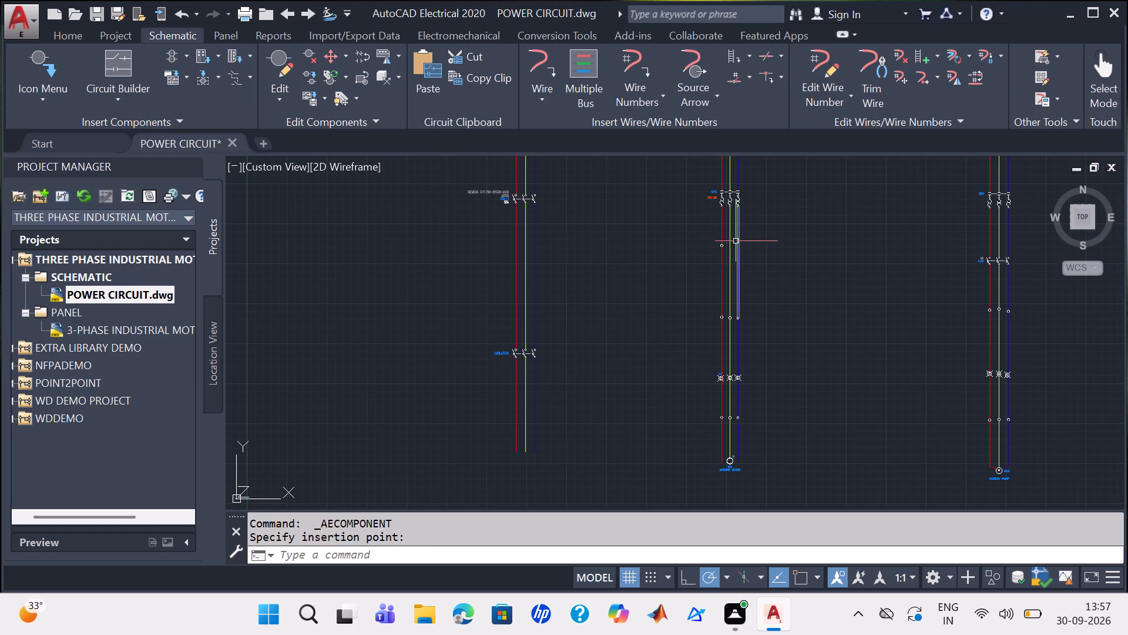
key("space")
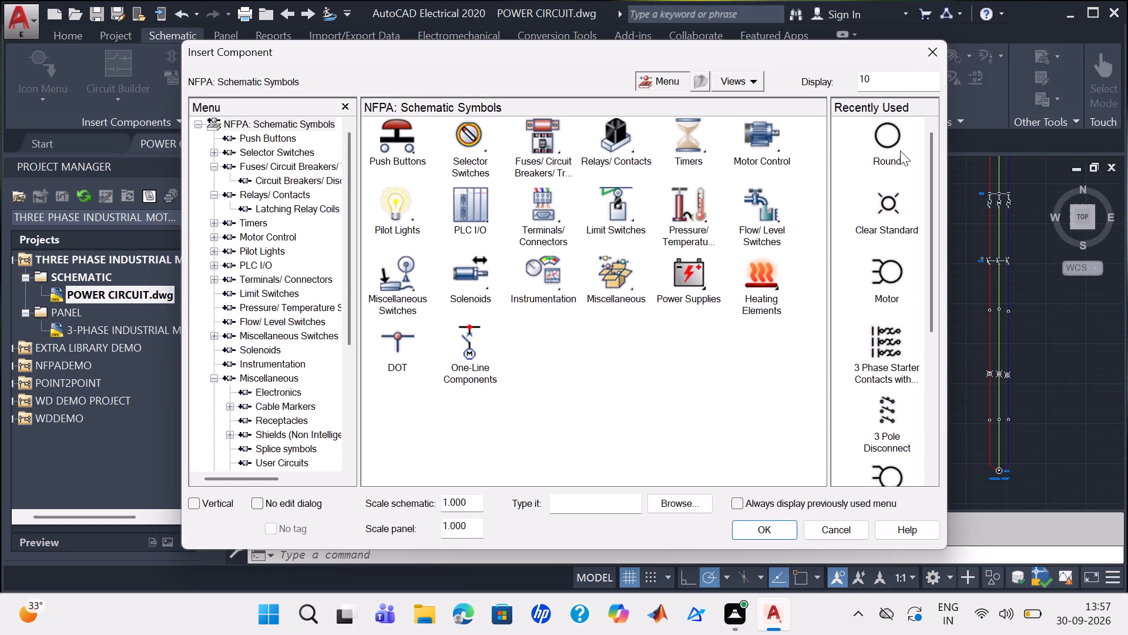
left_click(895, 151)
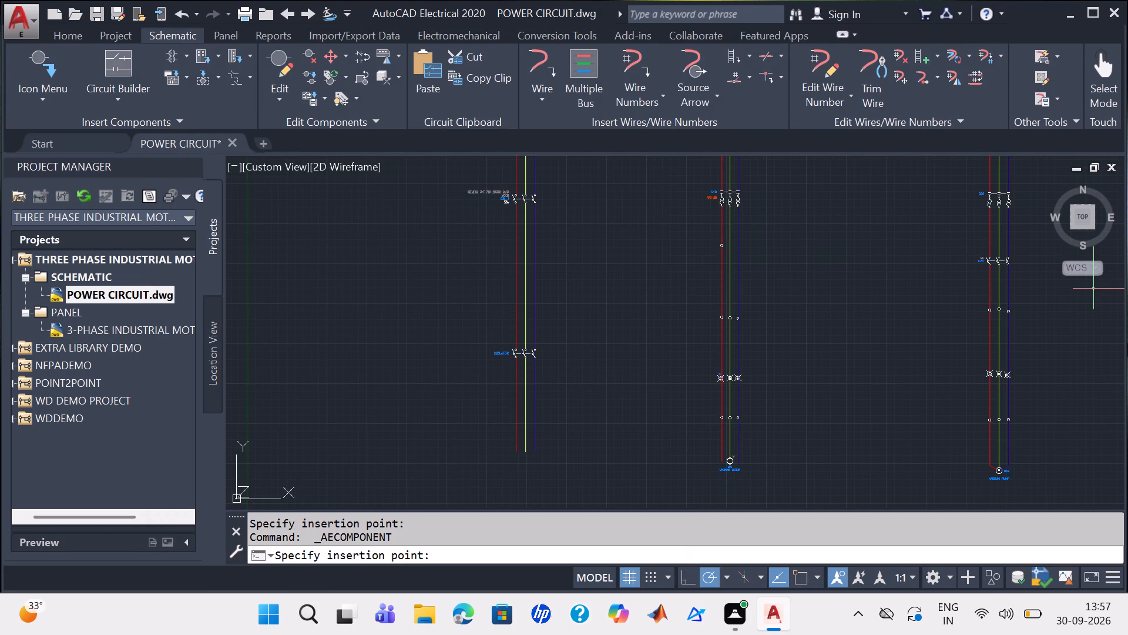
left_click(730, 246)
key("space")
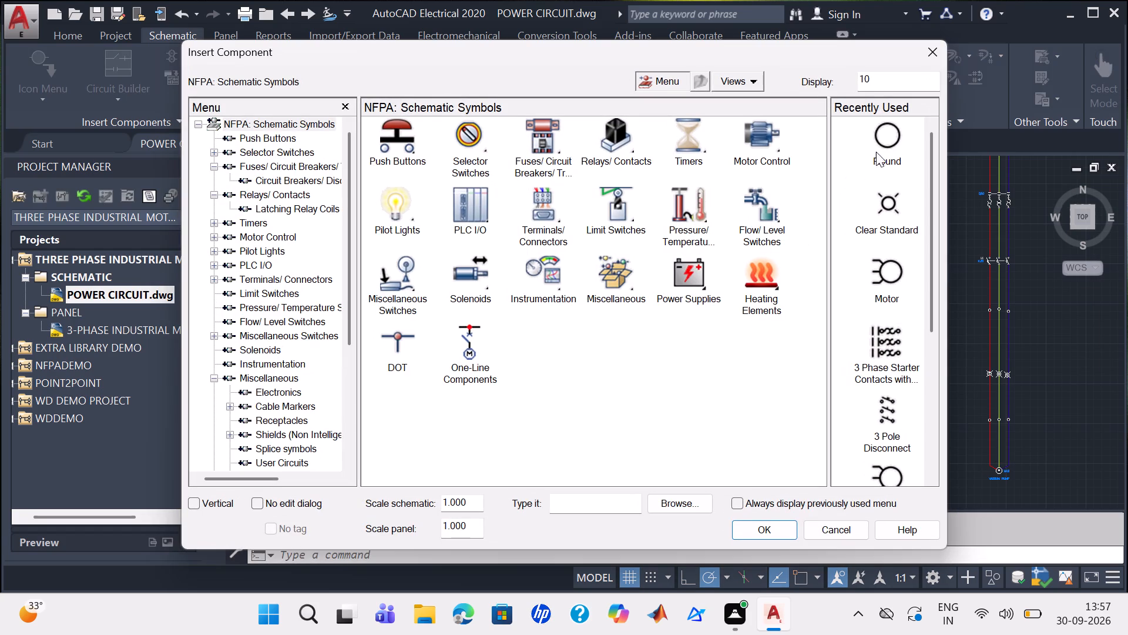
left_click(883, 144)
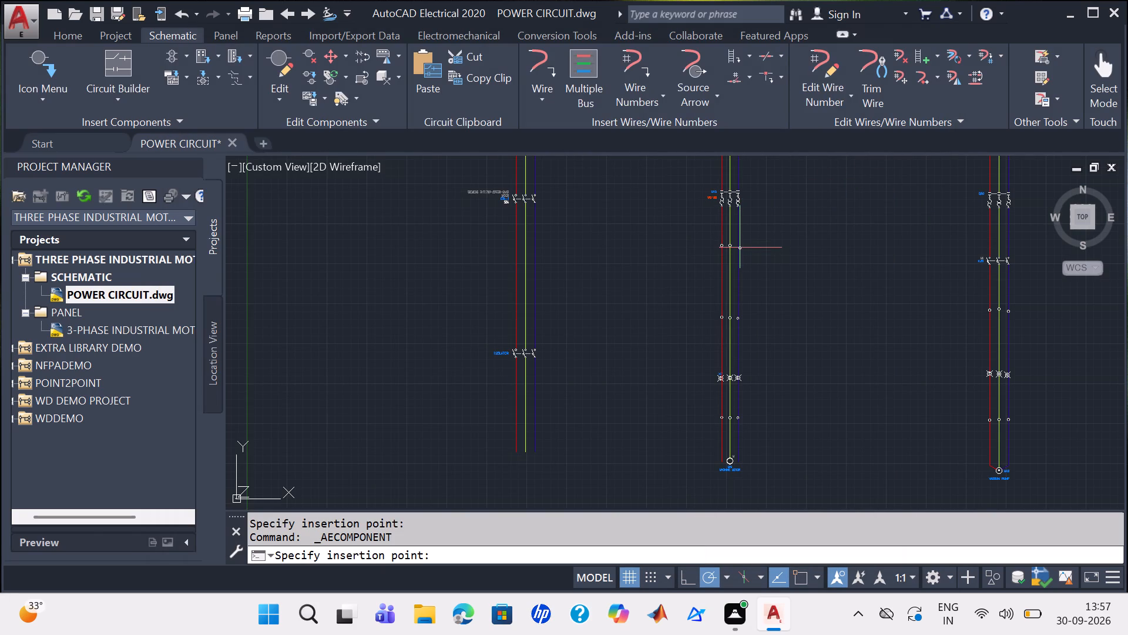
left_click(740, 247)
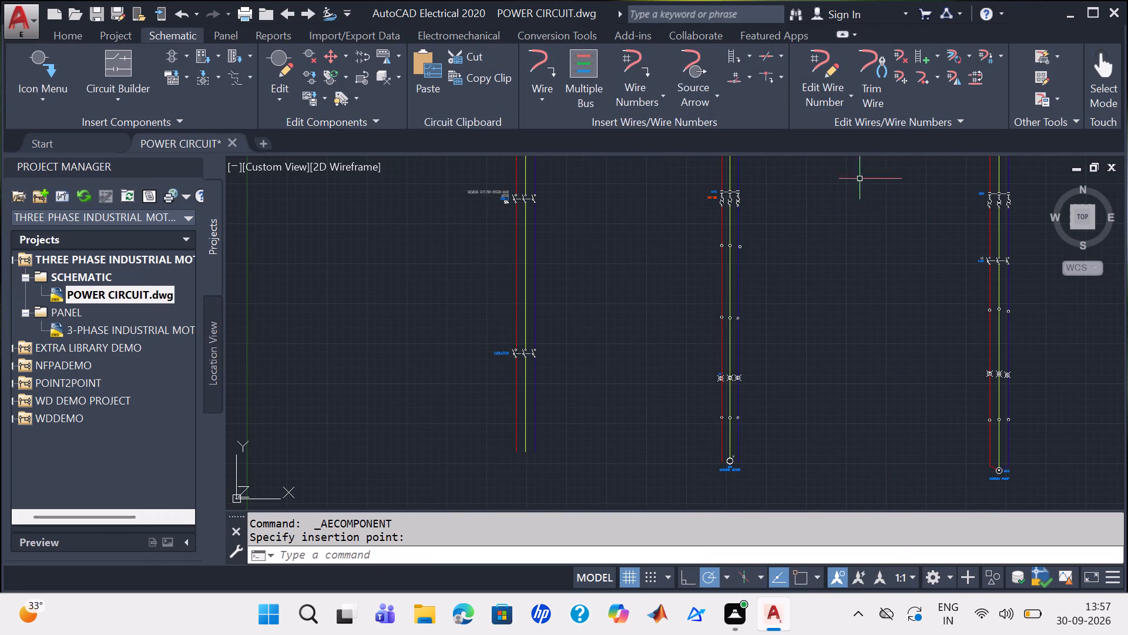
Insert a row of three Round terminal symbols on the middle branch's red, centre and blue wires, just below the uppermost terminal row.
key("space")
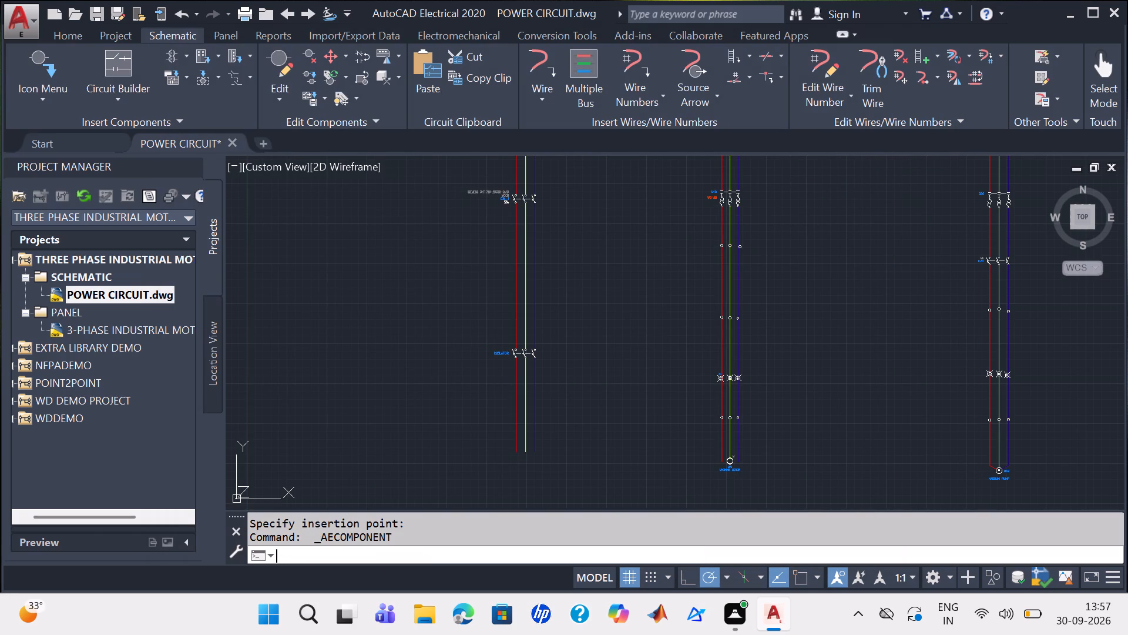
left_click(890, 133)
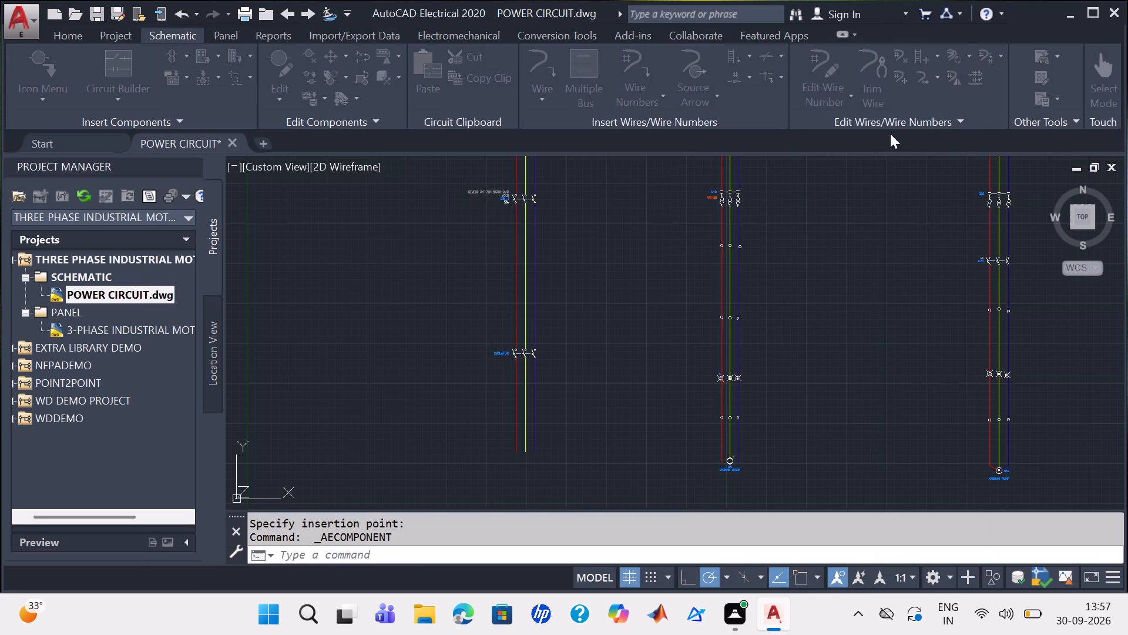
left_click(722, 260)
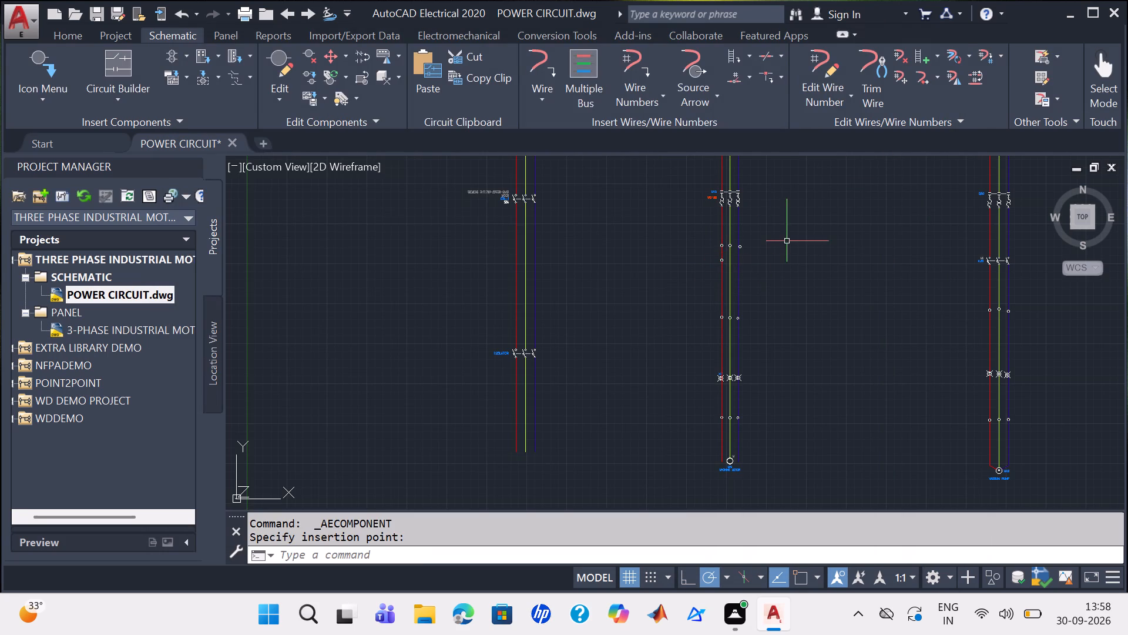
key("space")
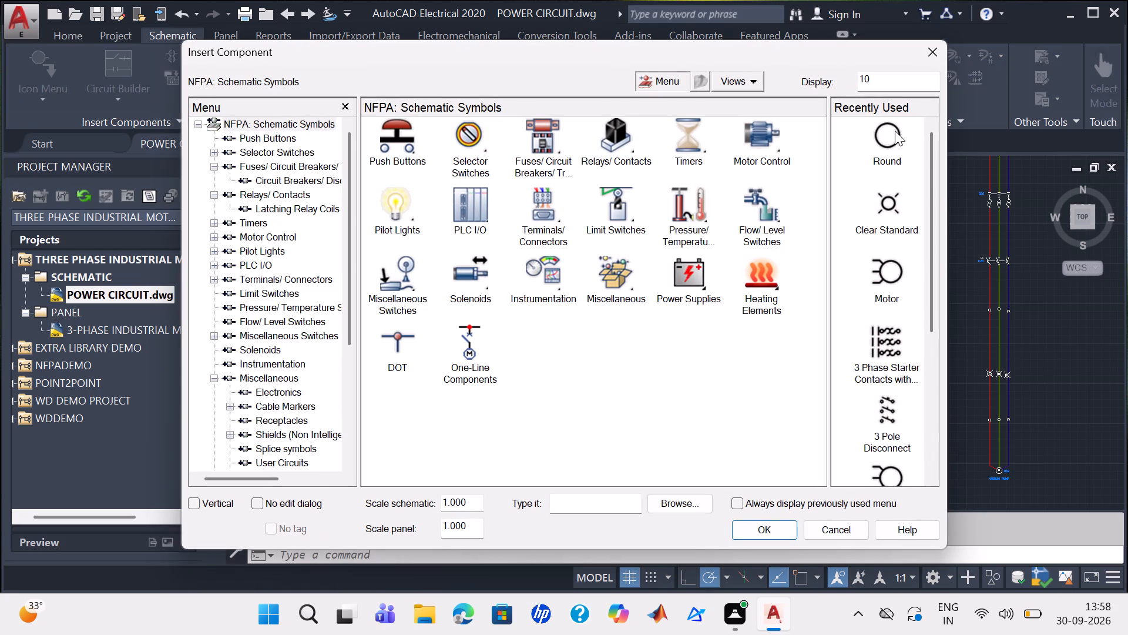
left_click(898, 129)
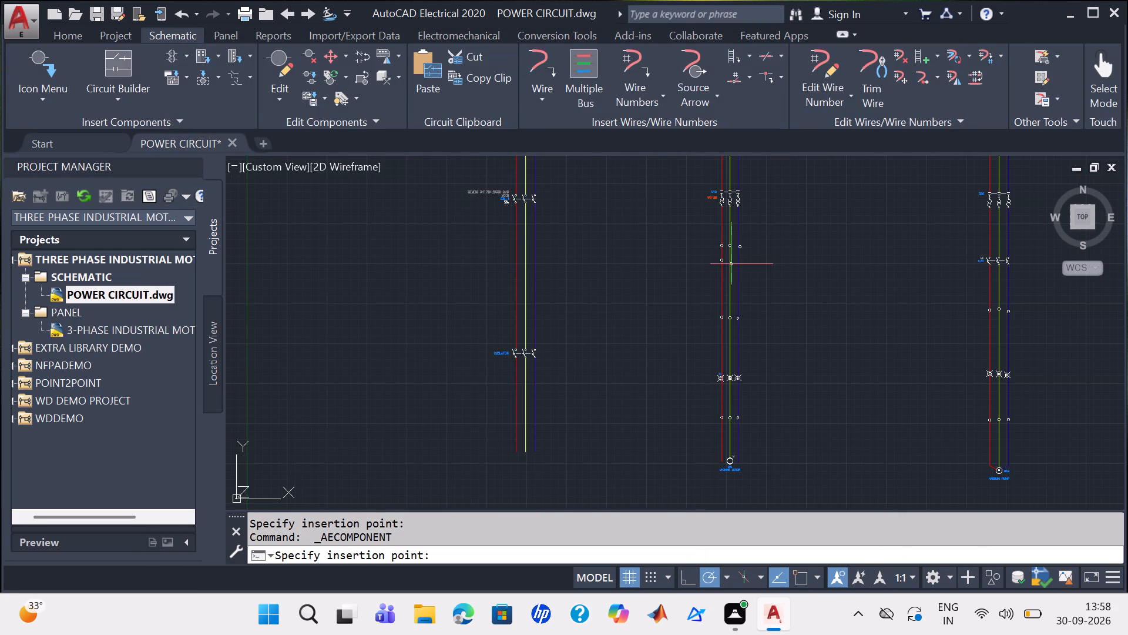
left_click(730, 262)
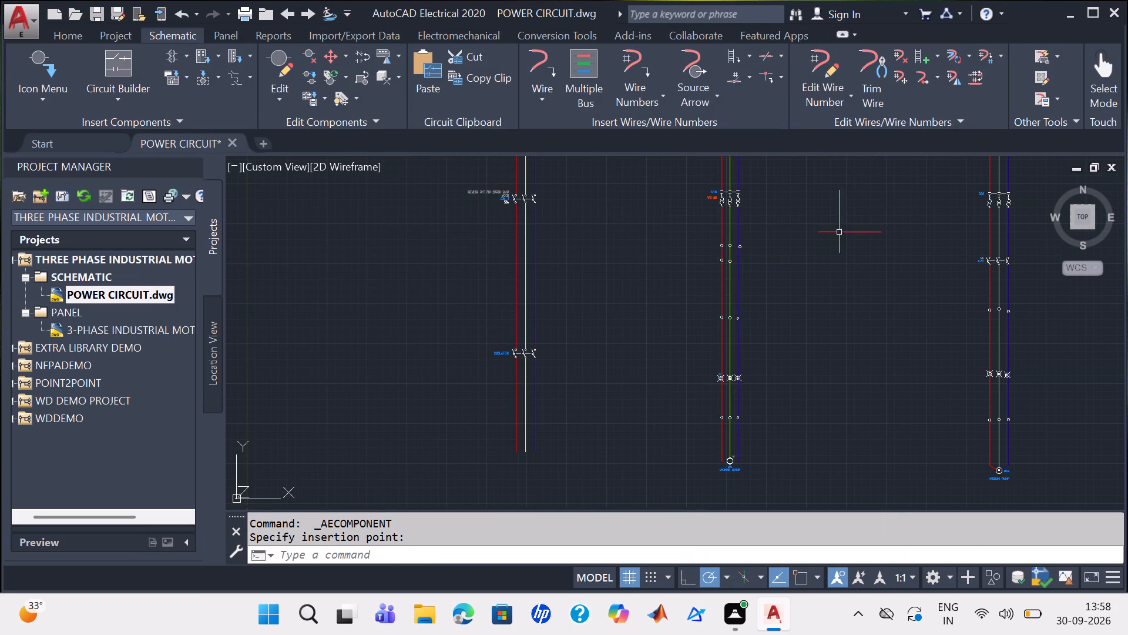
key("space")
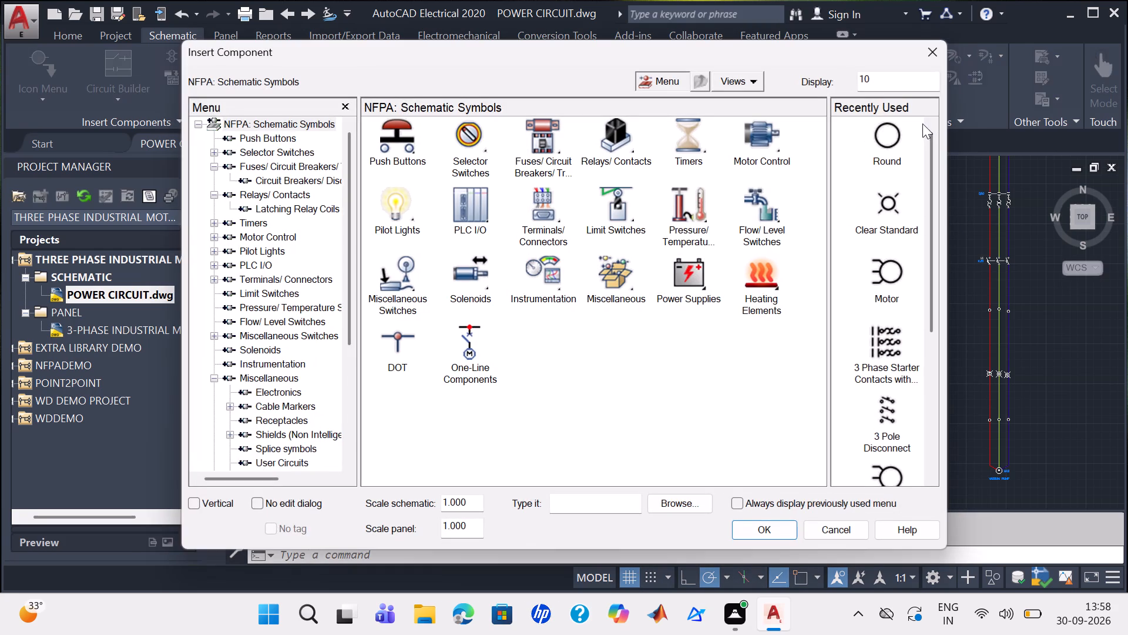
left_click(879, 145)
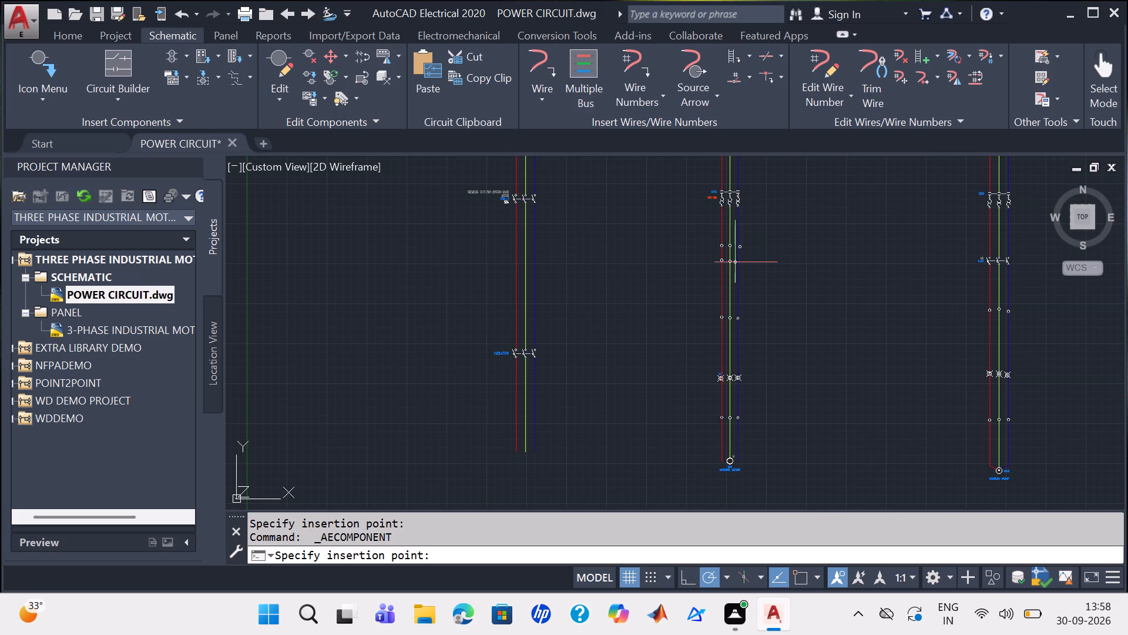
left_click(738, 262)
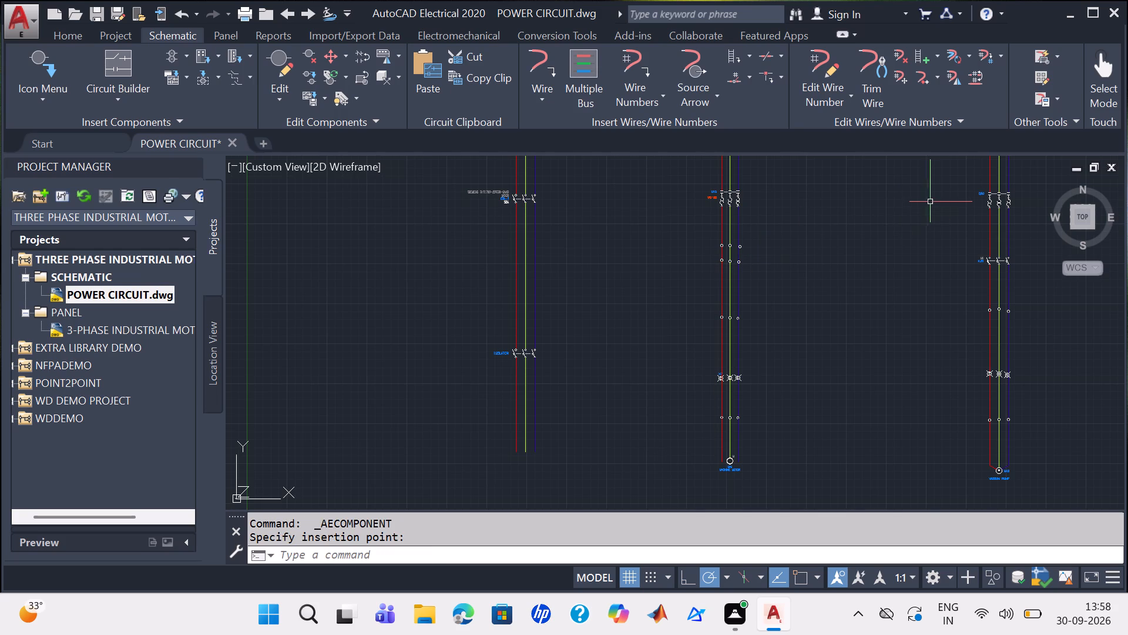
key("Escape")
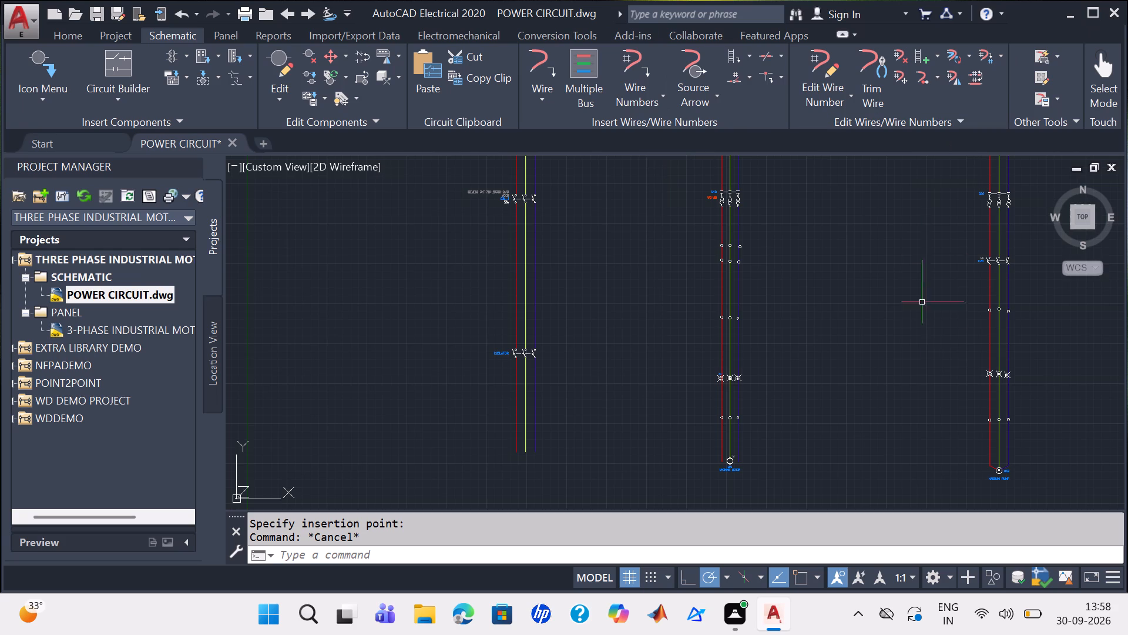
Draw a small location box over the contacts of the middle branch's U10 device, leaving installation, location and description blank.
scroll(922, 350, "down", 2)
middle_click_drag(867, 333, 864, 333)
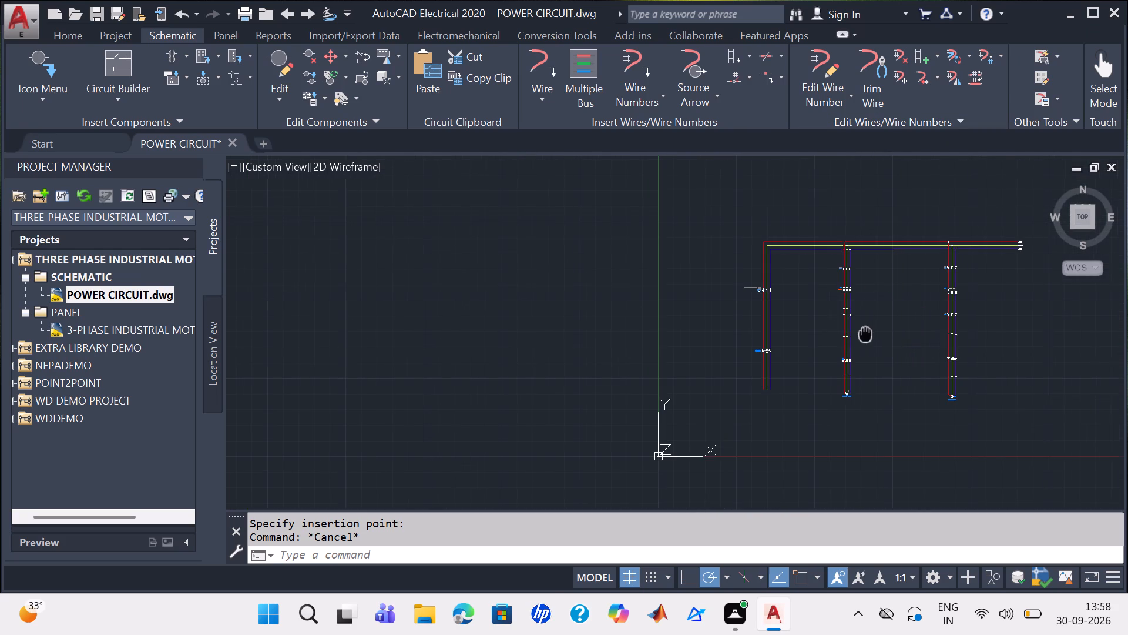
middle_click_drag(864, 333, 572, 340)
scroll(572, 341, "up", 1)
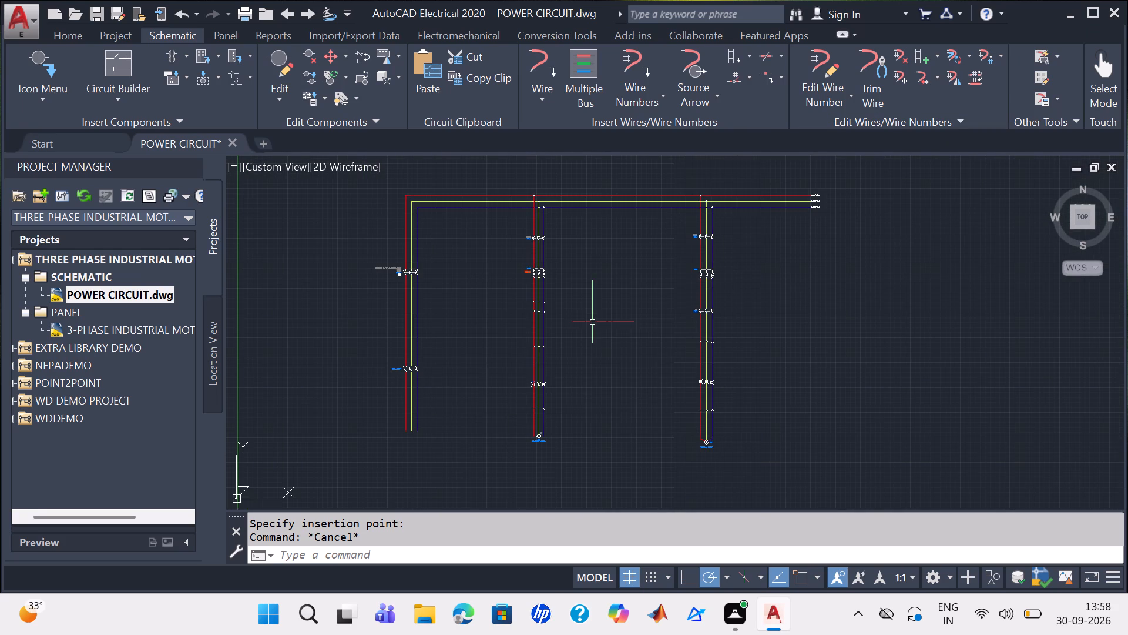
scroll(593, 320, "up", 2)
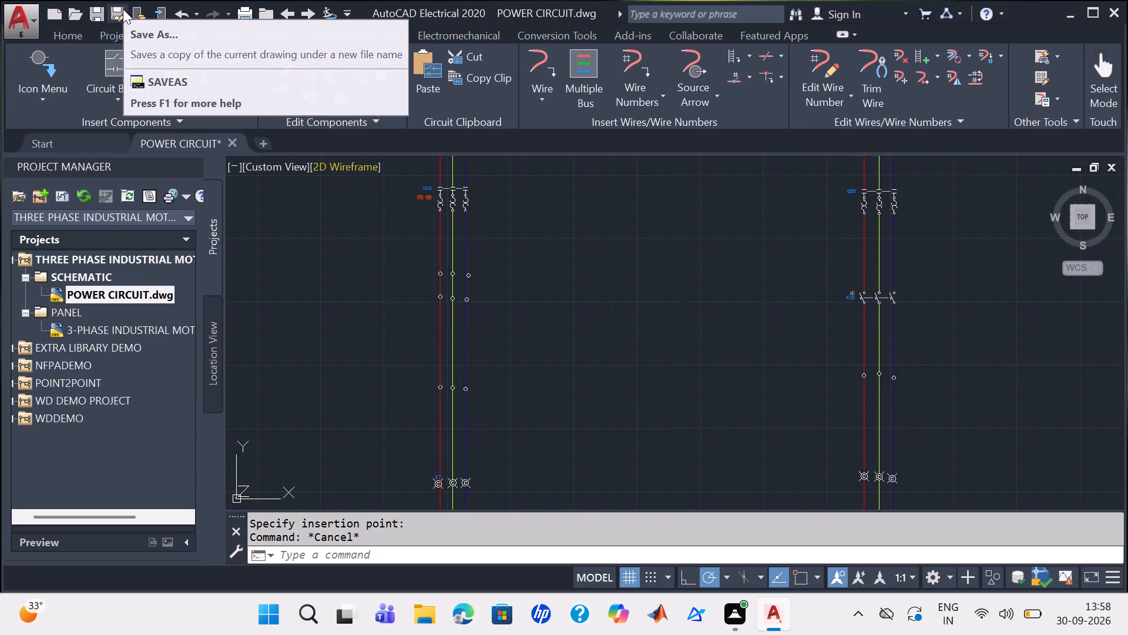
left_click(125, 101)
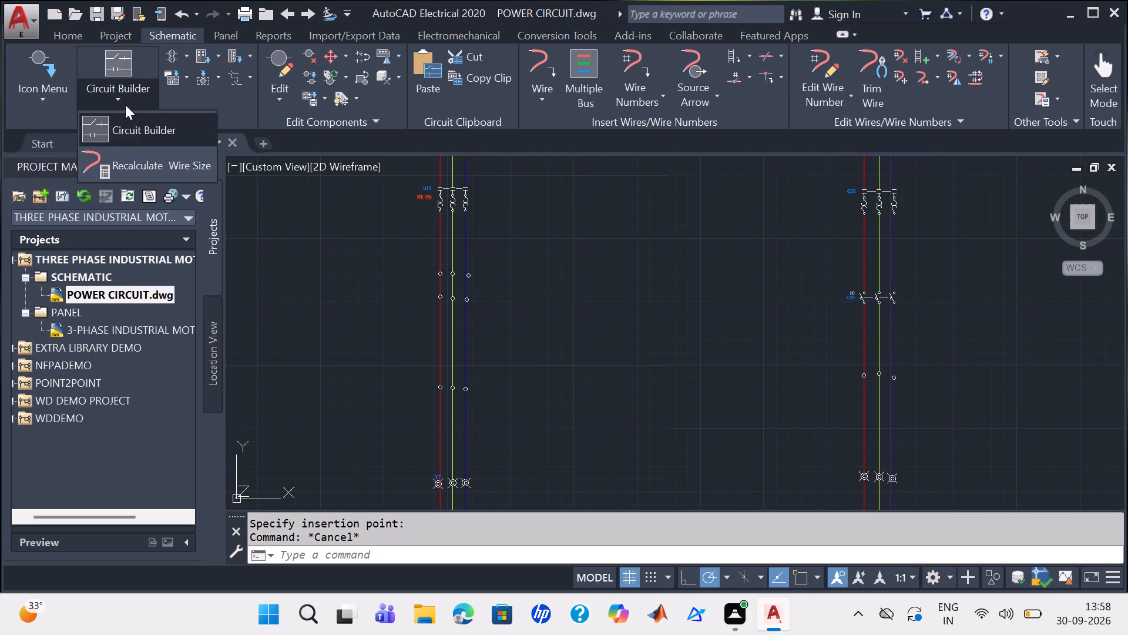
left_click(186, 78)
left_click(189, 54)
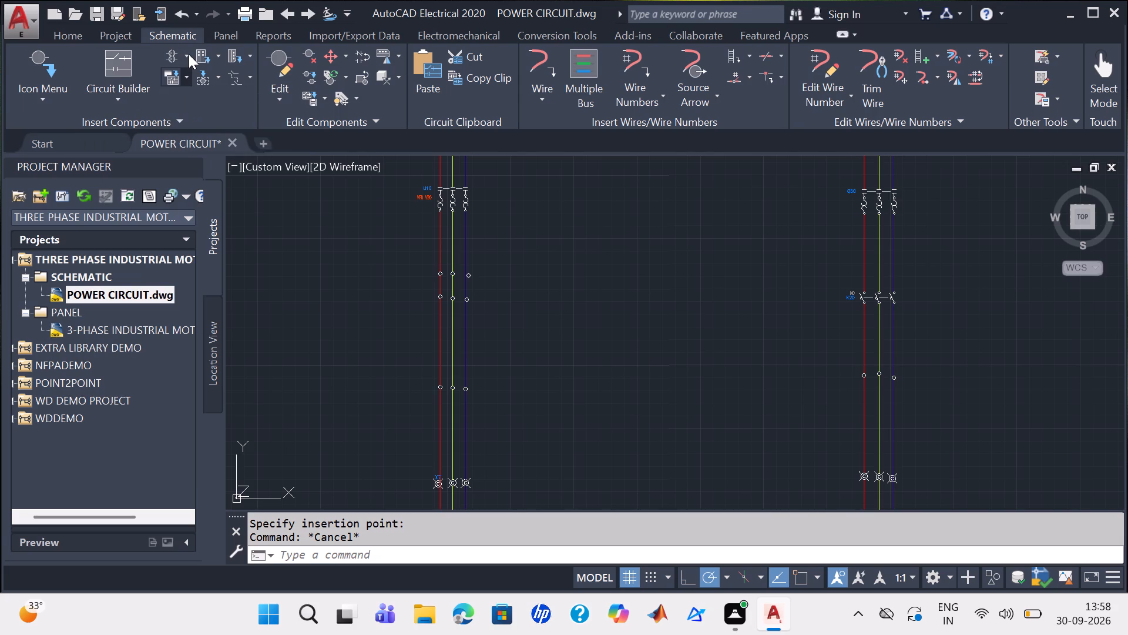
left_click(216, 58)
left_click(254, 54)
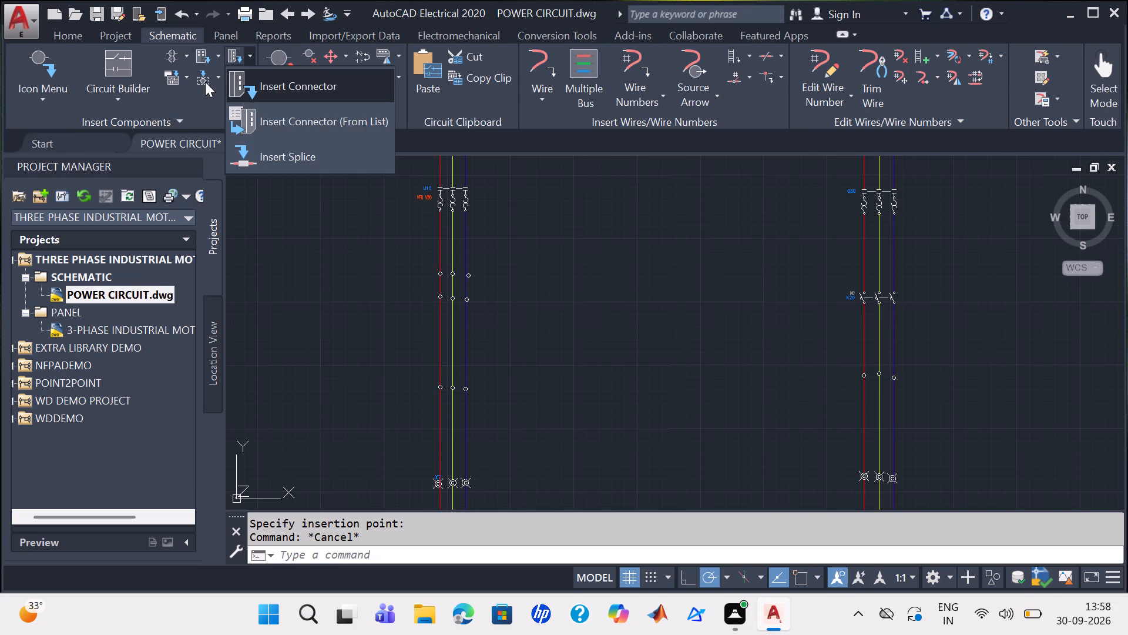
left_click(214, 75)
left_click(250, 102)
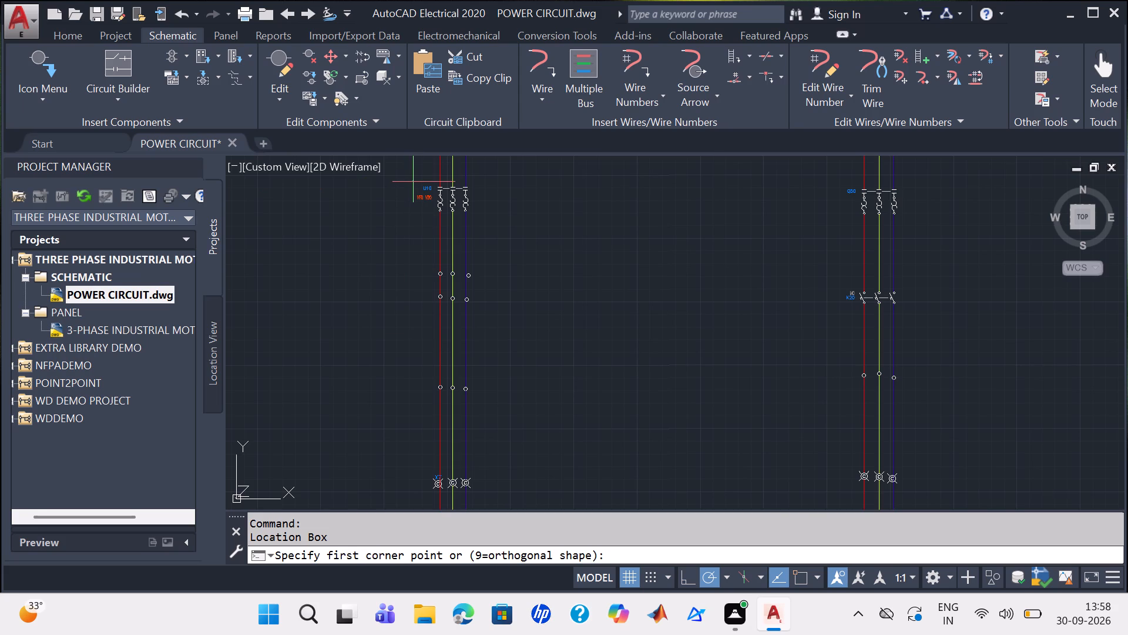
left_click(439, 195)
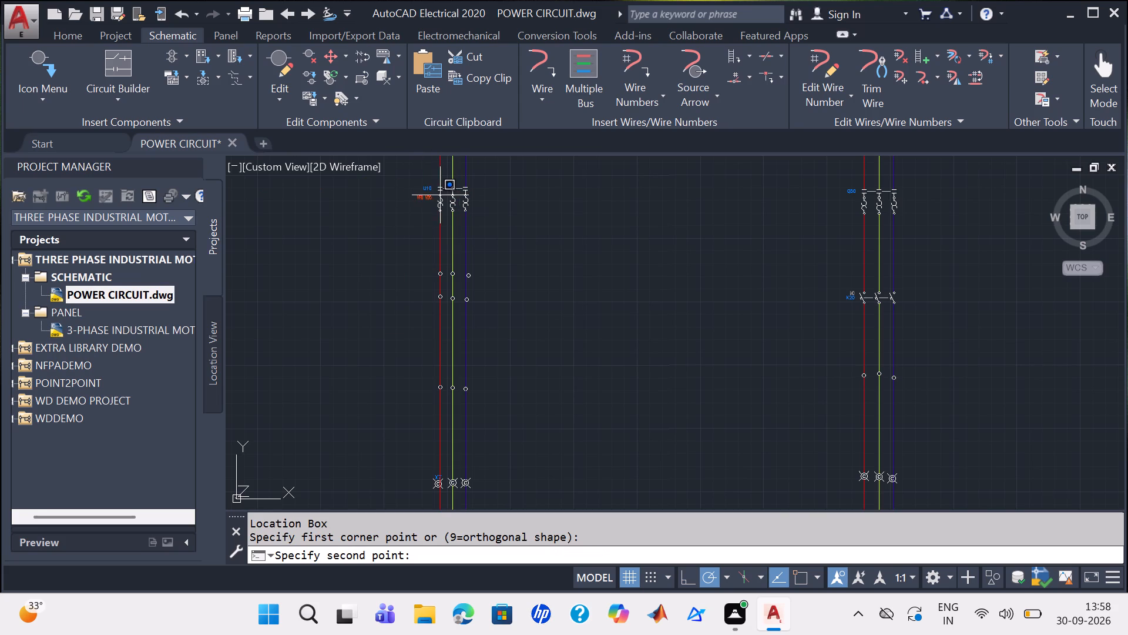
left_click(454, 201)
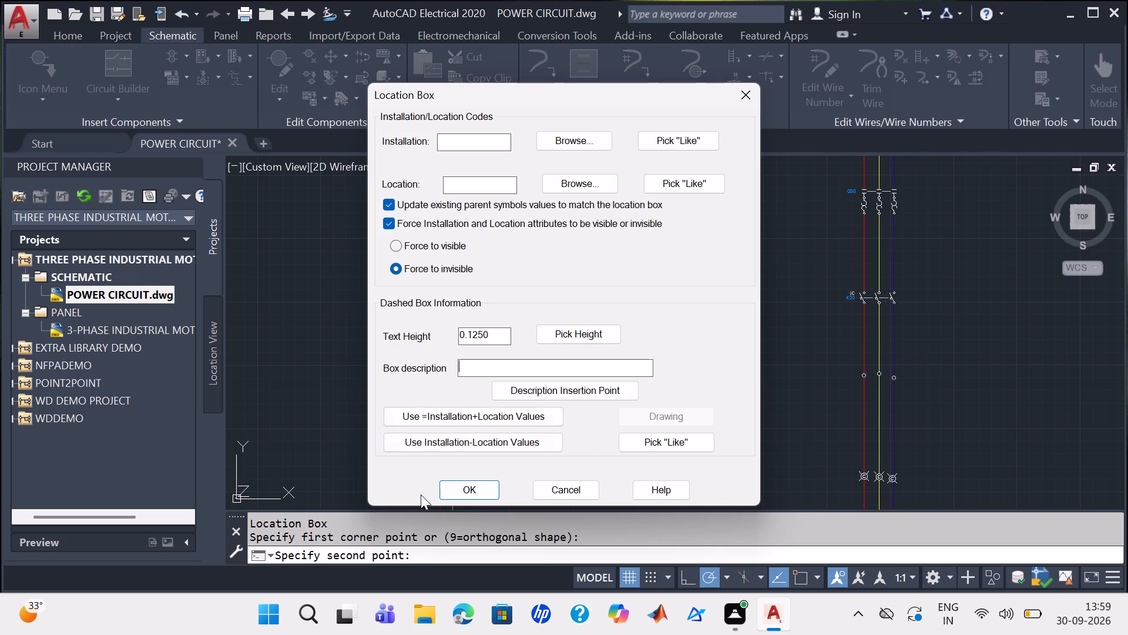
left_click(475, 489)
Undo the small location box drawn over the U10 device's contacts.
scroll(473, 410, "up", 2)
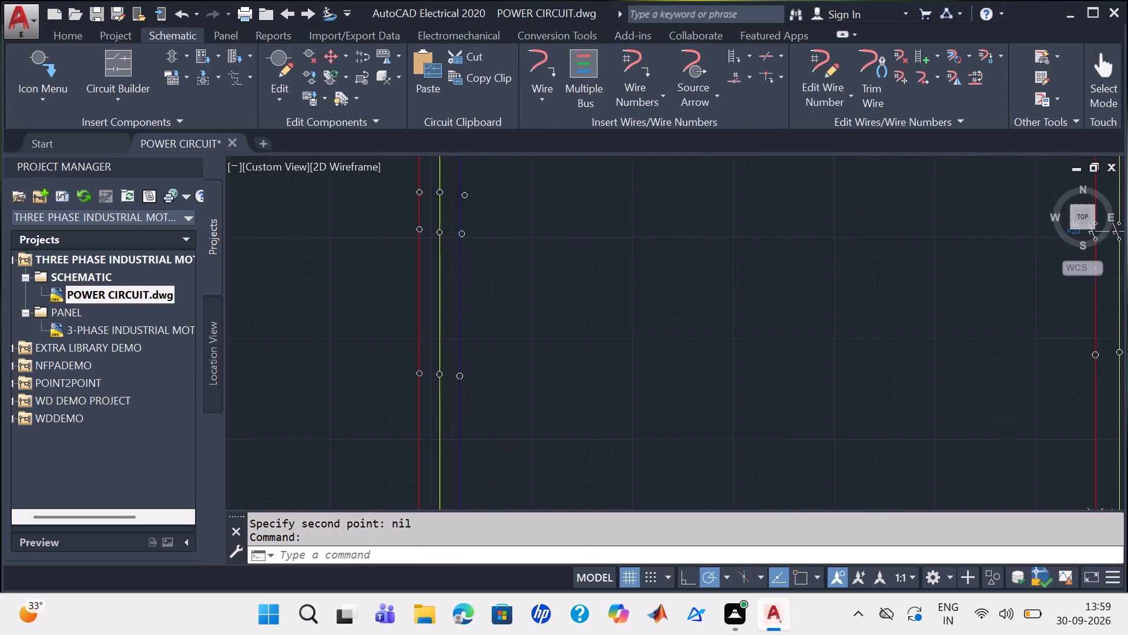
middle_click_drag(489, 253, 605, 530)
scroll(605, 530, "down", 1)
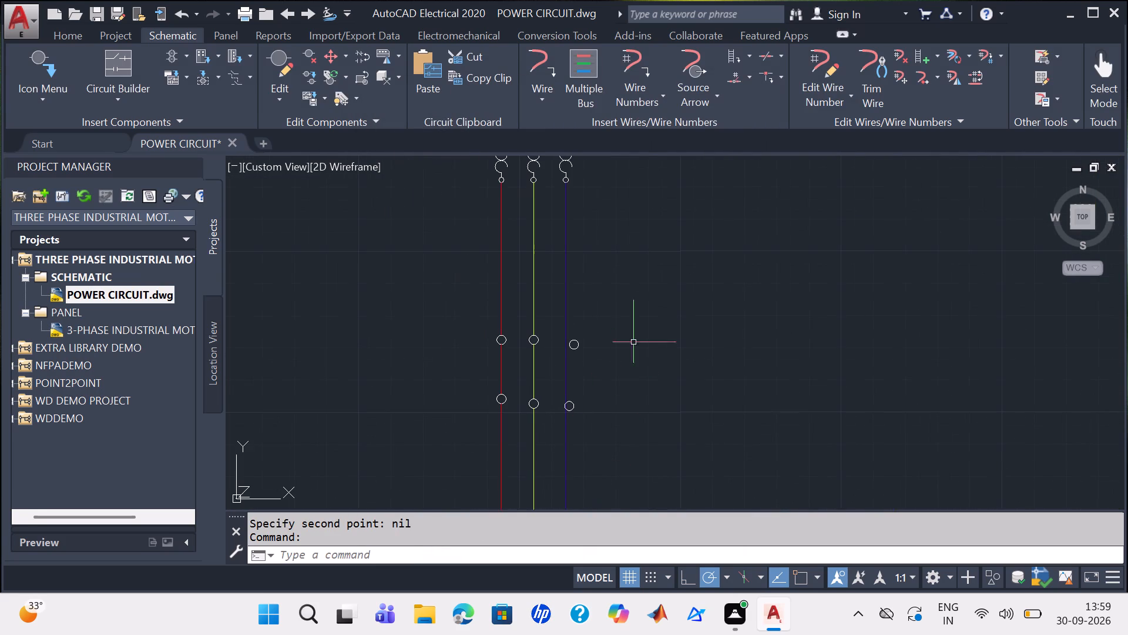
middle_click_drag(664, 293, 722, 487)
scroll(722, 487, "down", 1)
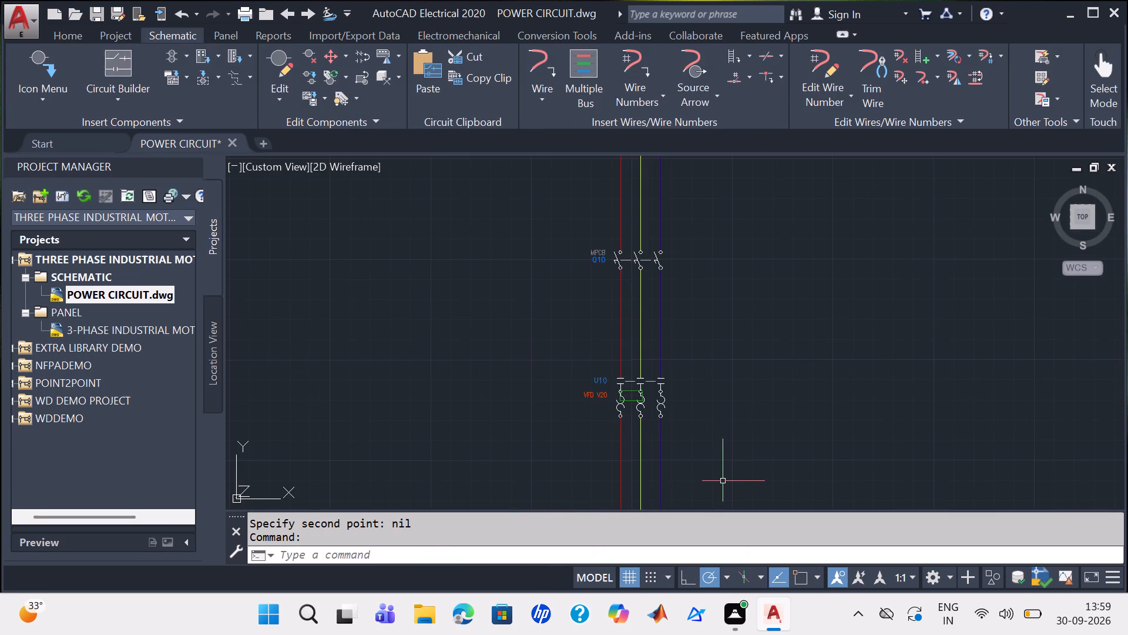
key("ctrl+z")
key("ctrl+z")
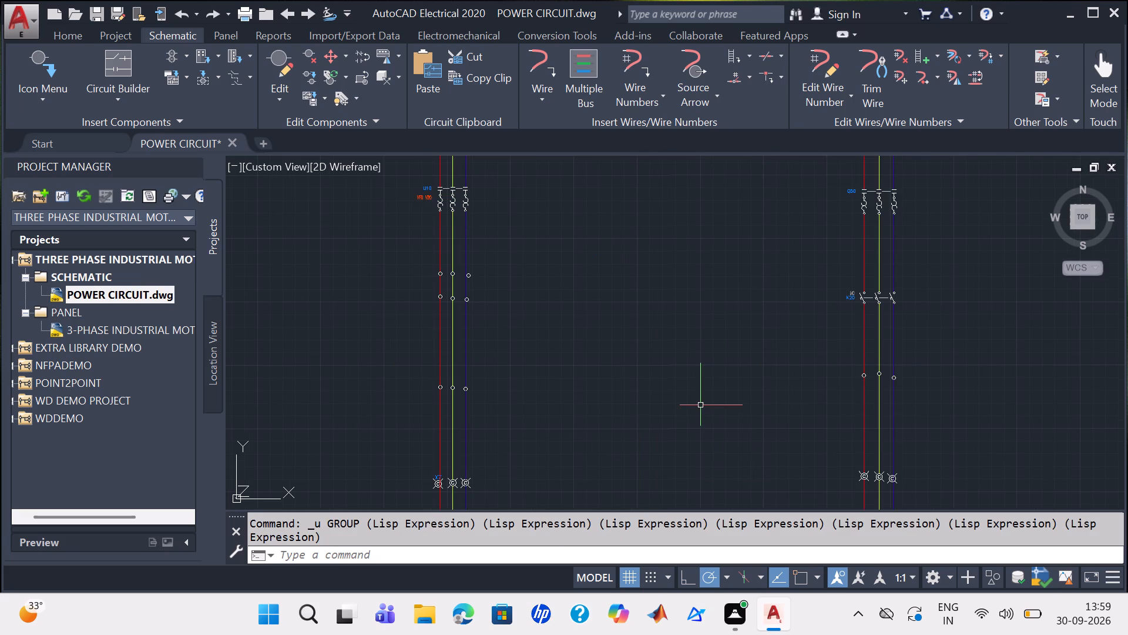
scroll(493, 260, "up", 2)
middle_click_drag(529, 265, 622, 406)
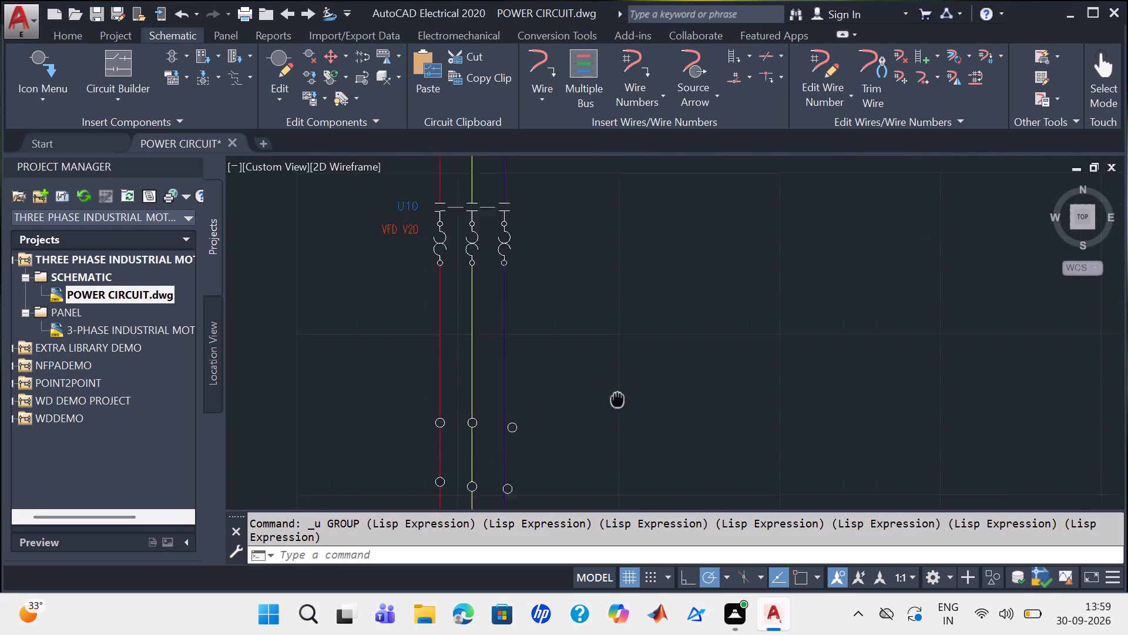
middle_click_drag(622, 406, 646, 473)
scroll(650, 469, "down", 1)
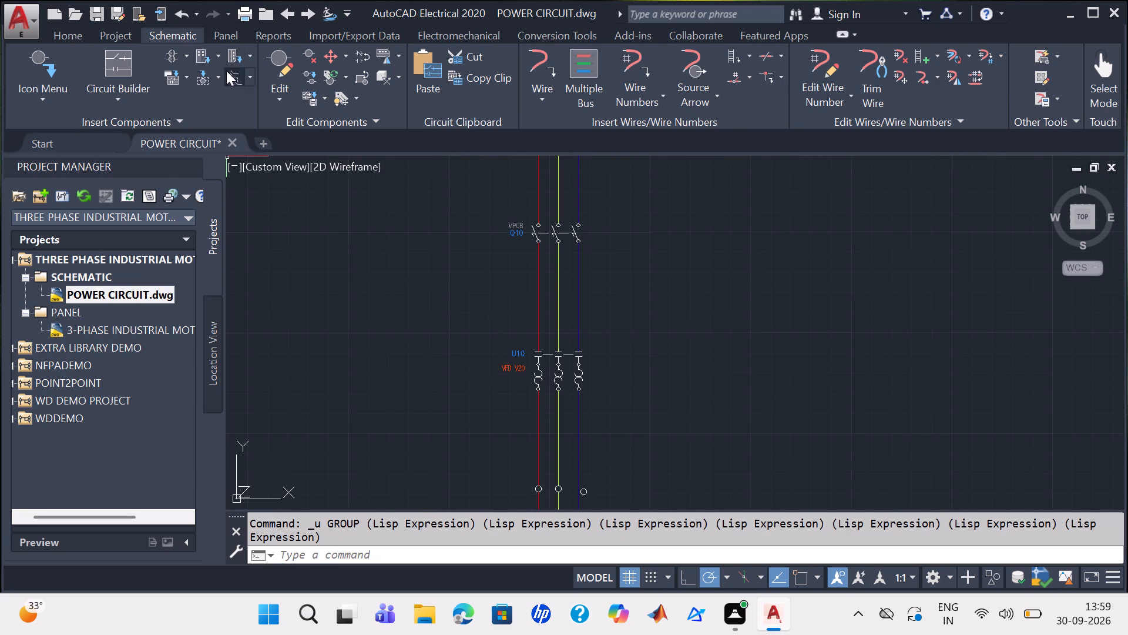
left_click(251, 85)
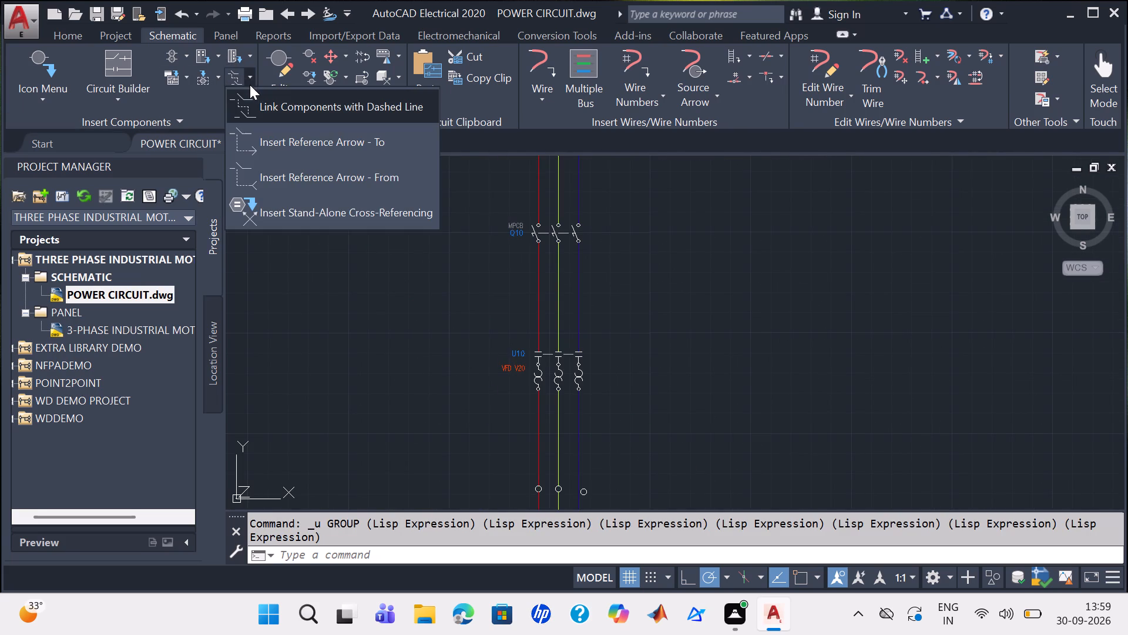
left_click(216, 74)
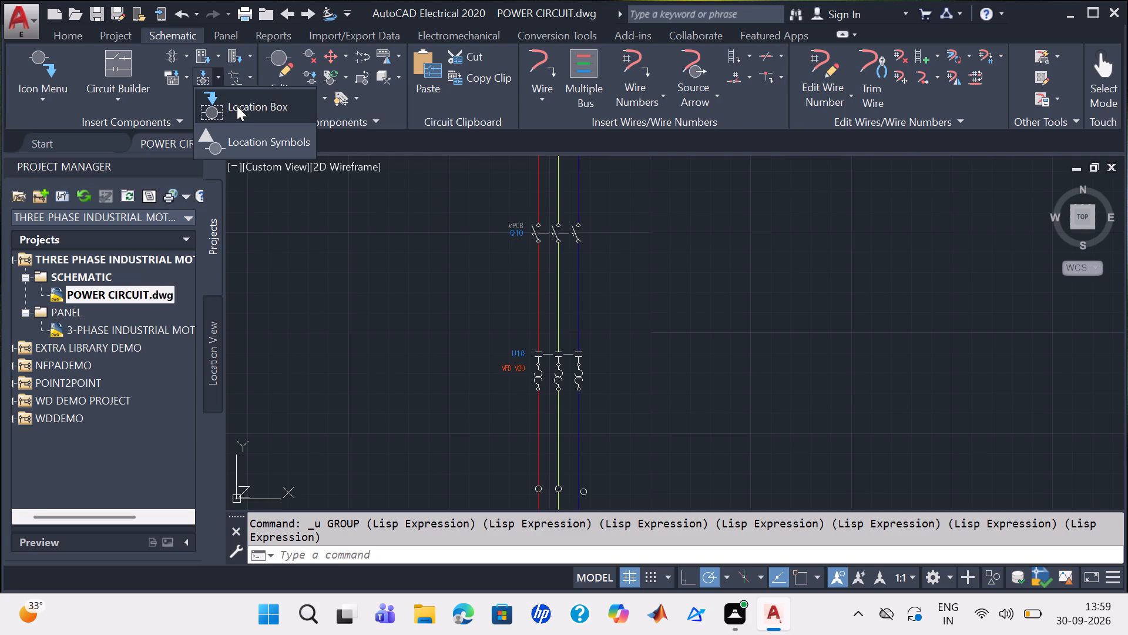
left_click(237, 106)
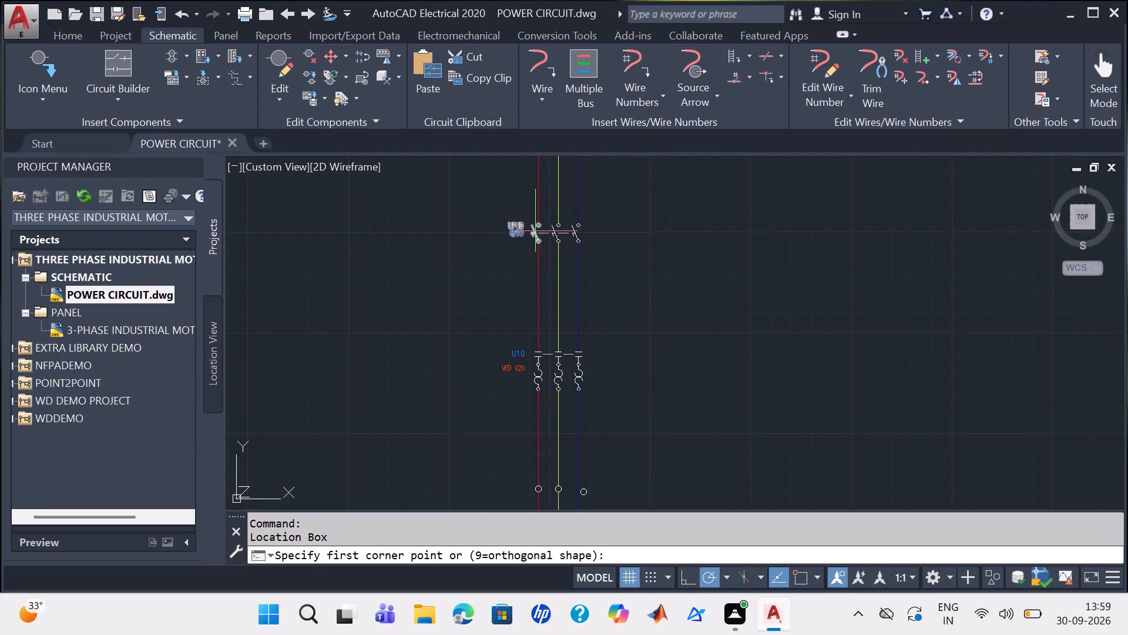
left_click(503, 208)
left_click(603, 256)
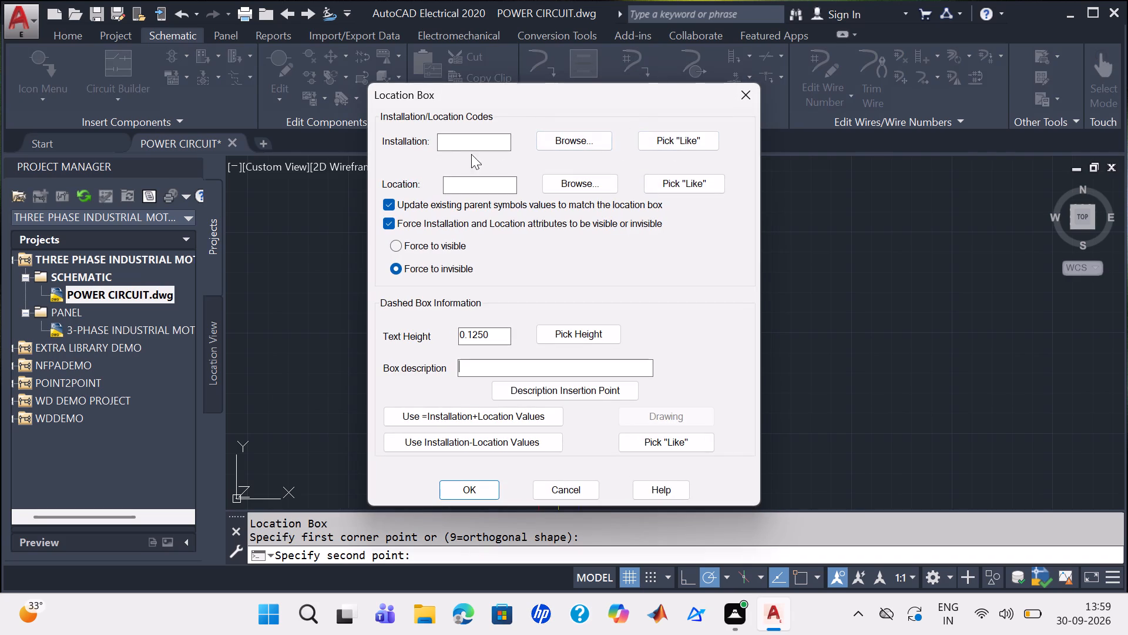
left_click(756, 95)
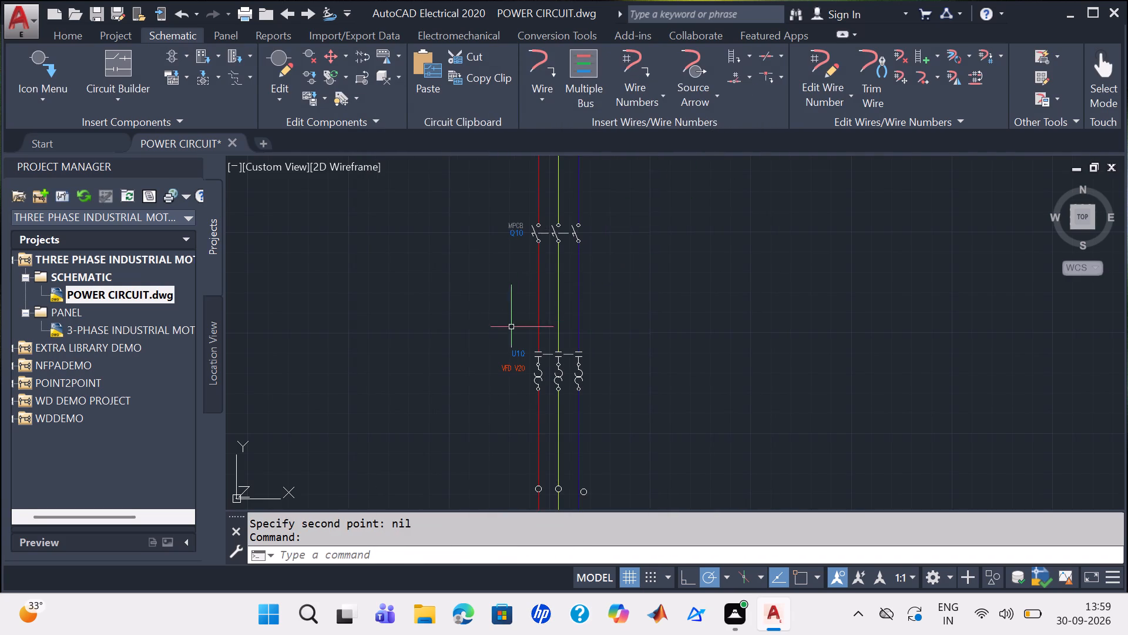
Draw a location box around the middle branch's U10 VFD contacts and labels, leaving installation, location and description blank.
left_click(220, 79)
left_click(246, 115)
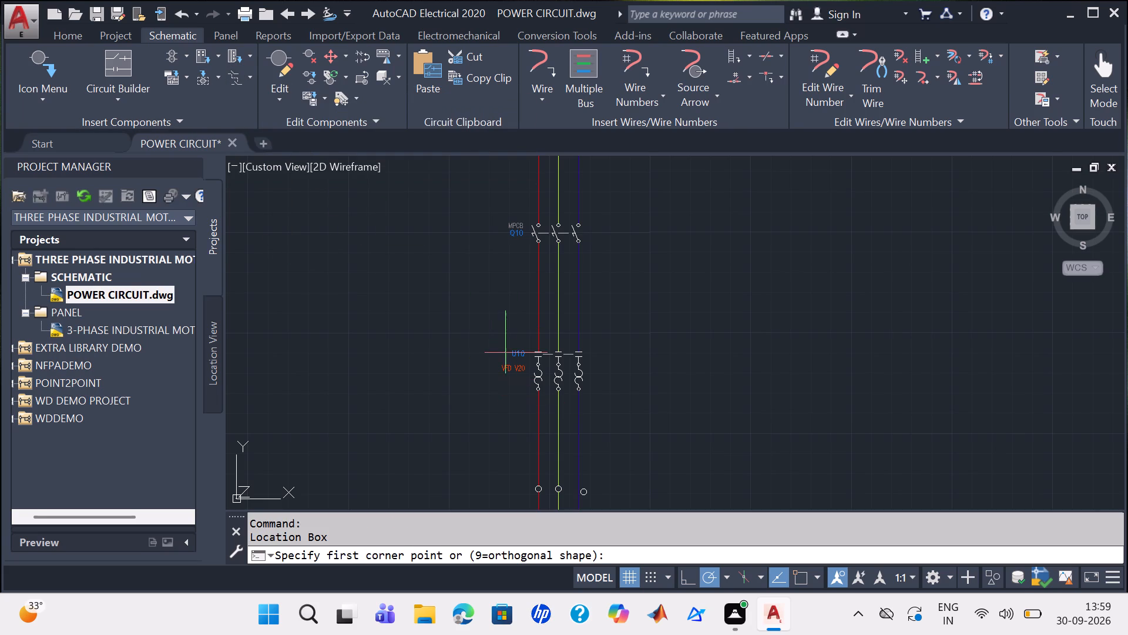
left_click(491, 335)
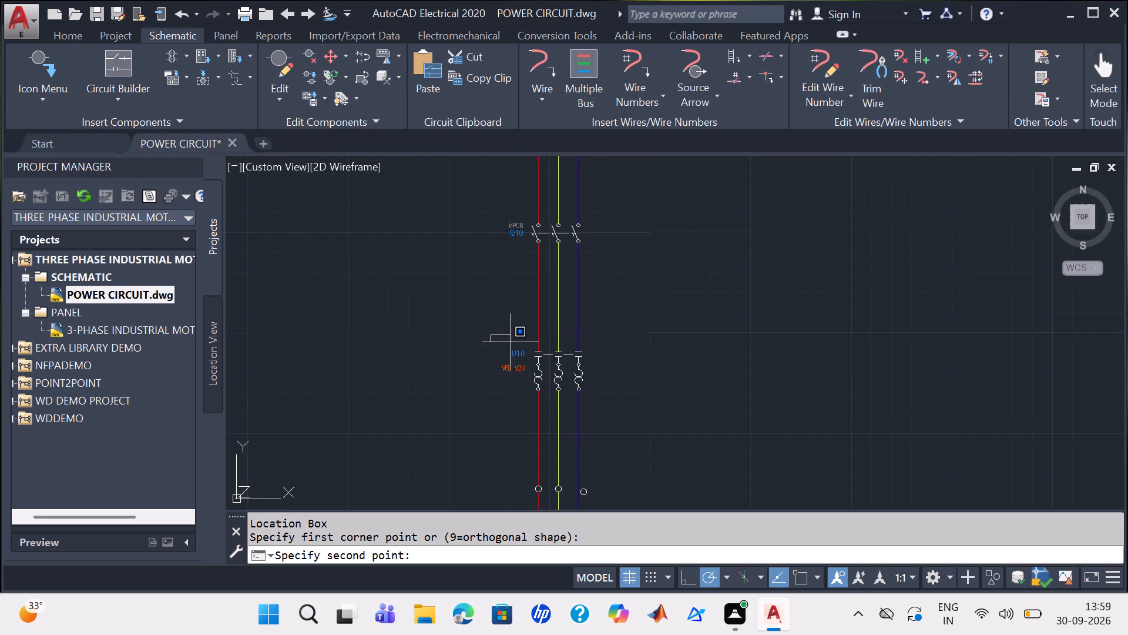
left_click(608, 402)
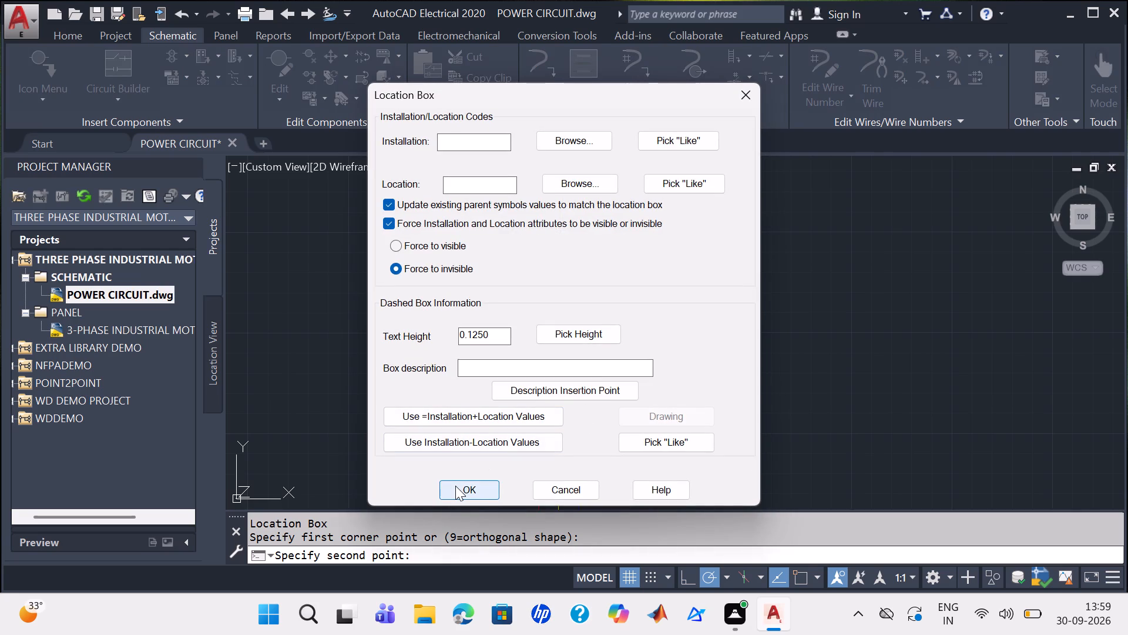
left_click(455, 486)
Examine the available wire type layers in Change/Convert Wire Type, leaving without changing any wire.
scroll(743, 371, "down", 1)
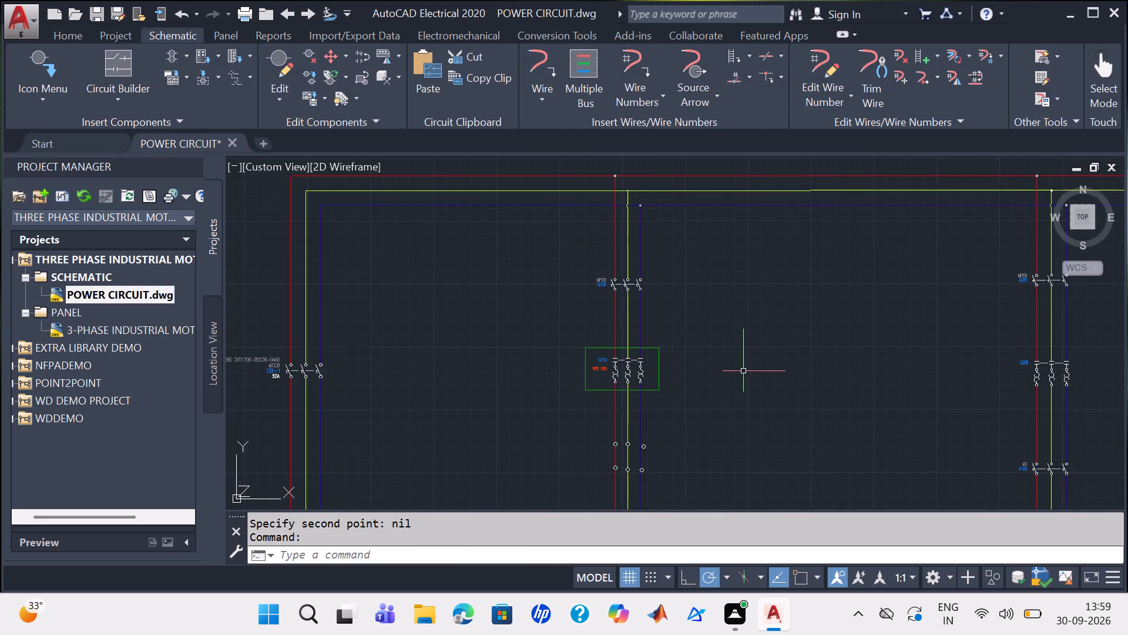
left_click(657, 348)
right_click(656, 349)
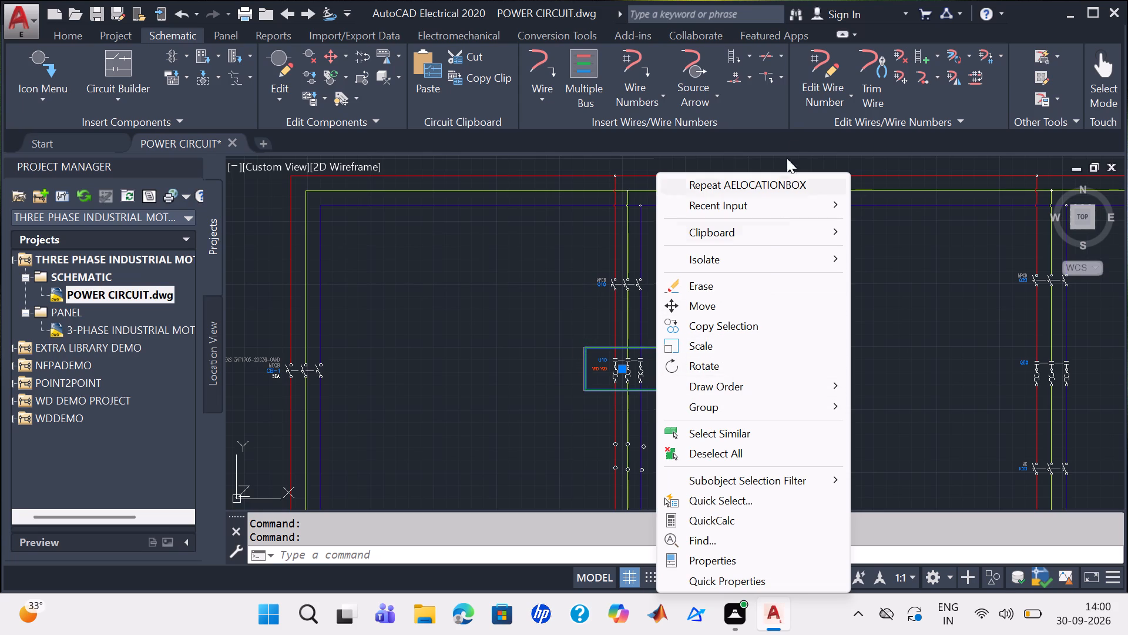
left_click(971, 58)
left_click(983, 119)
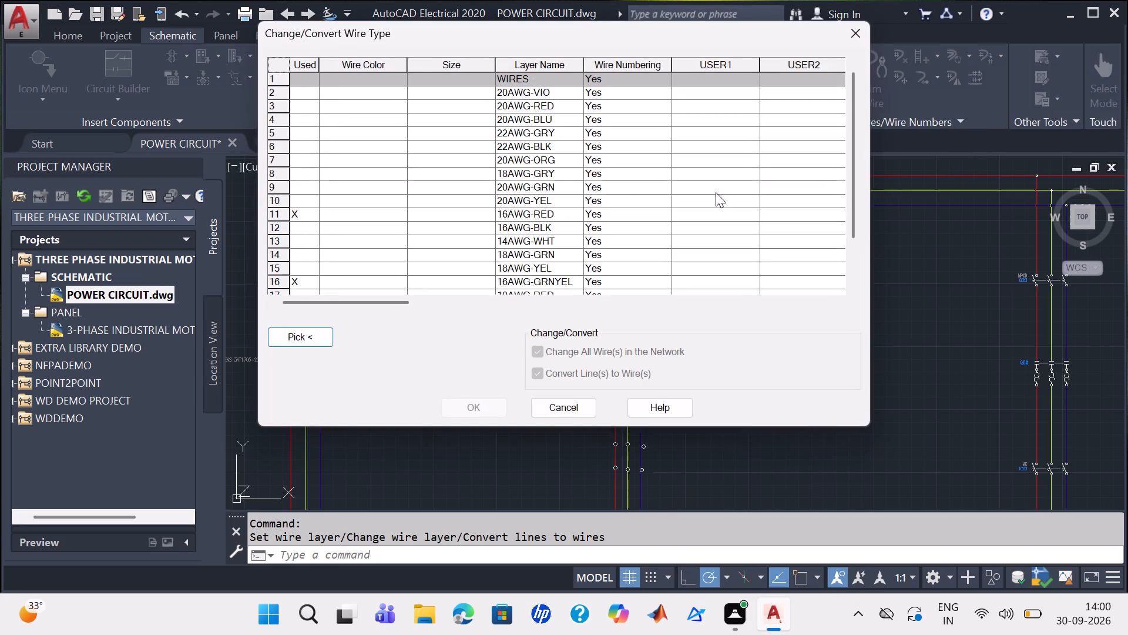
scroll(539, 168, "down", 3)
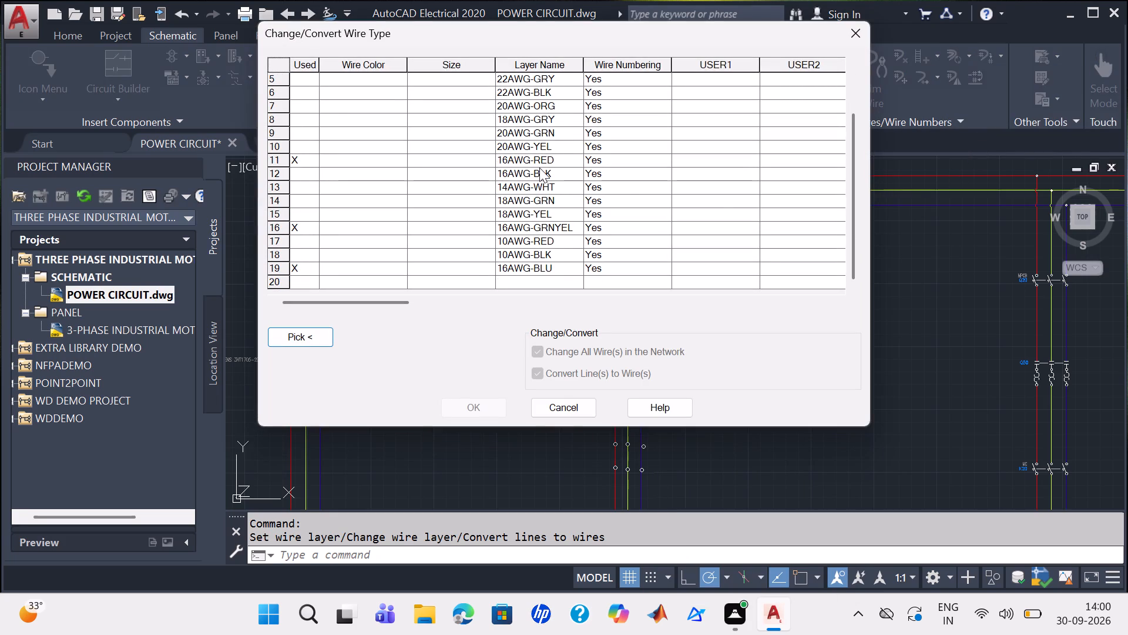
scroll(542, 166, "up", 4)
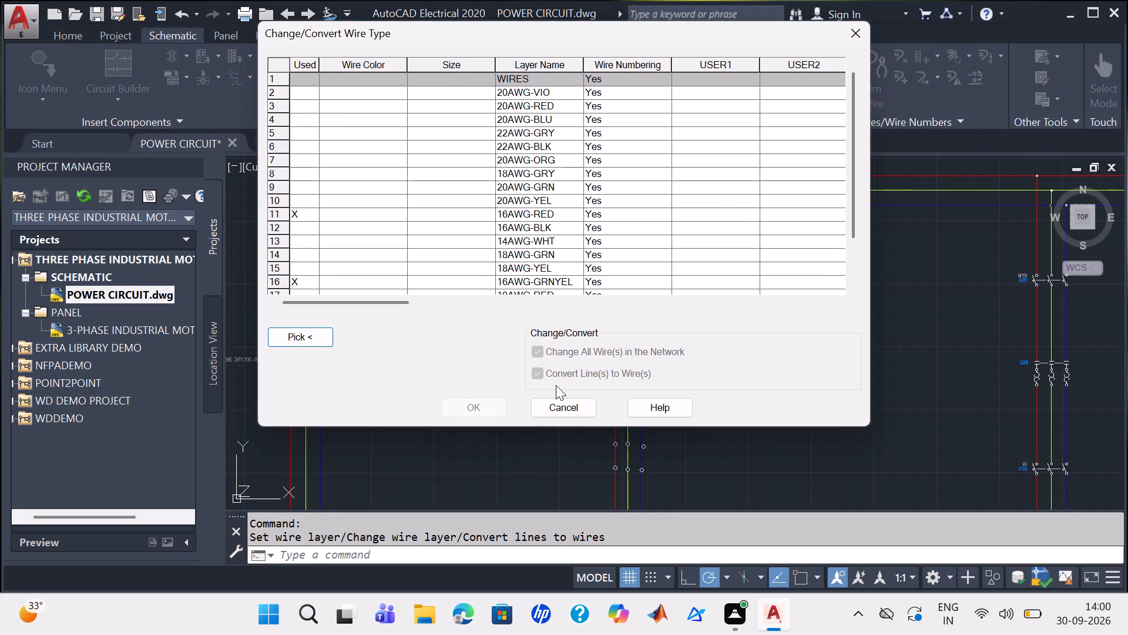
scroll(559, 283, "down", 5)
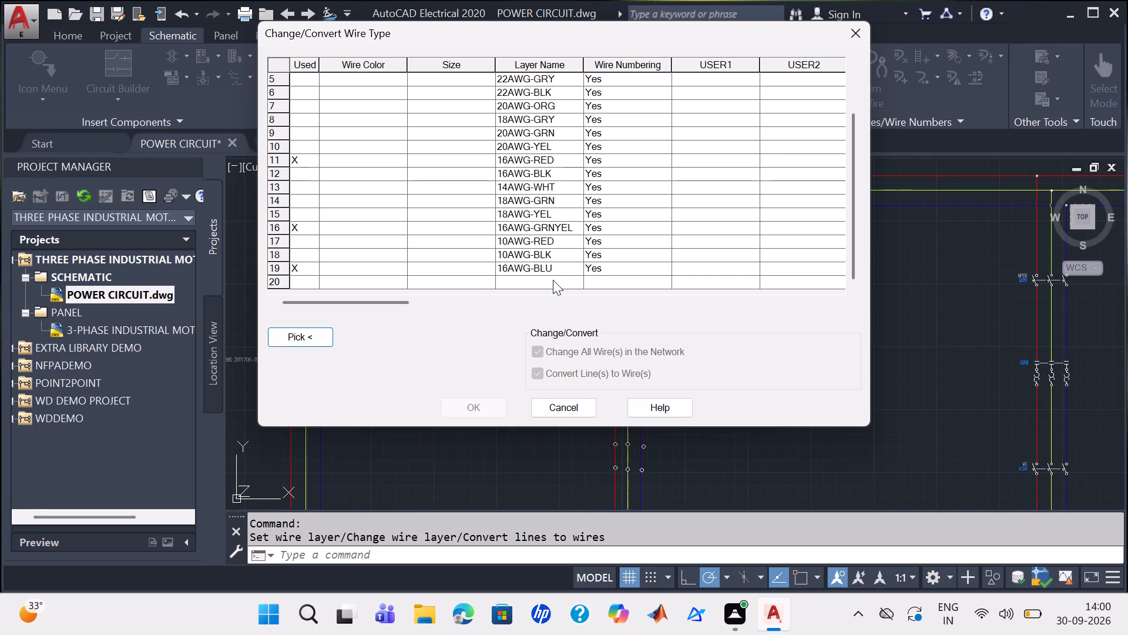
left_click(551, 280)
left_click(861, 27)
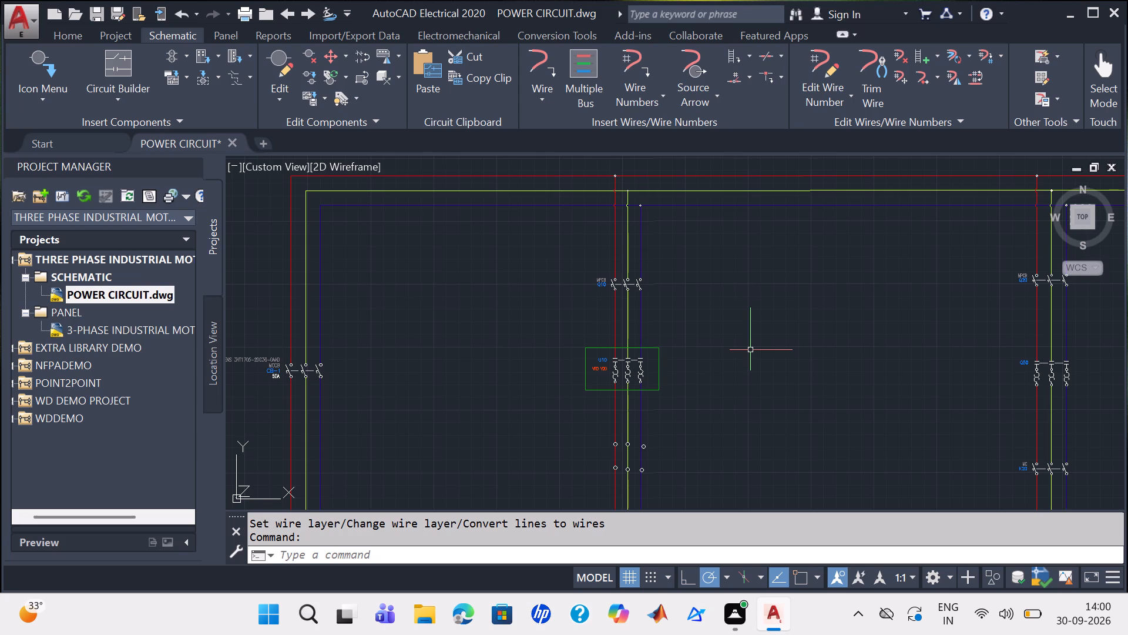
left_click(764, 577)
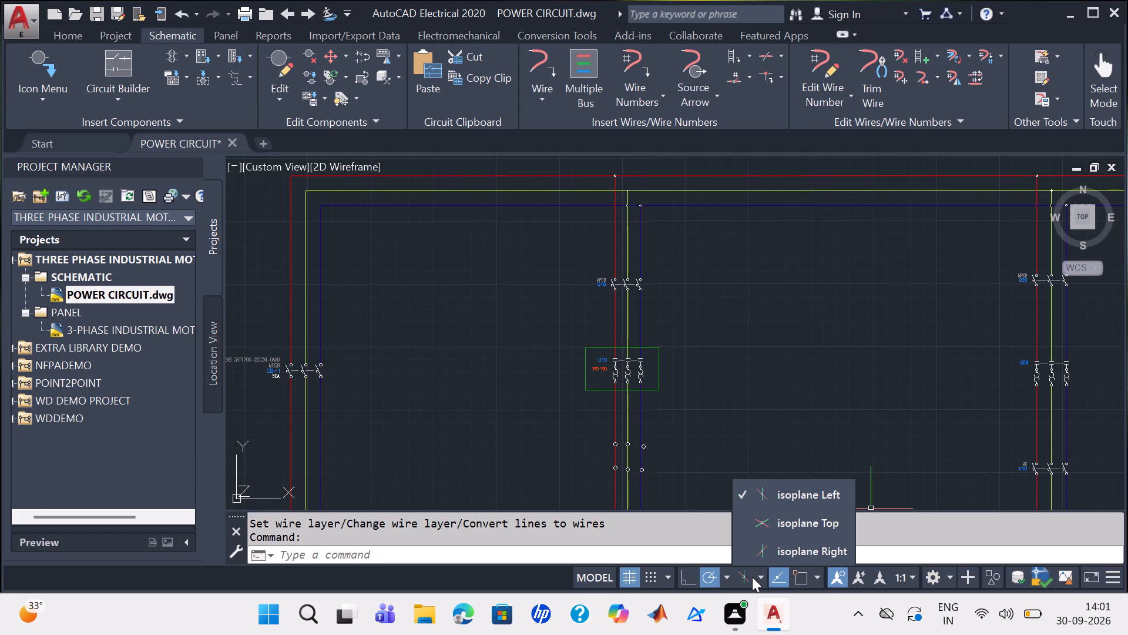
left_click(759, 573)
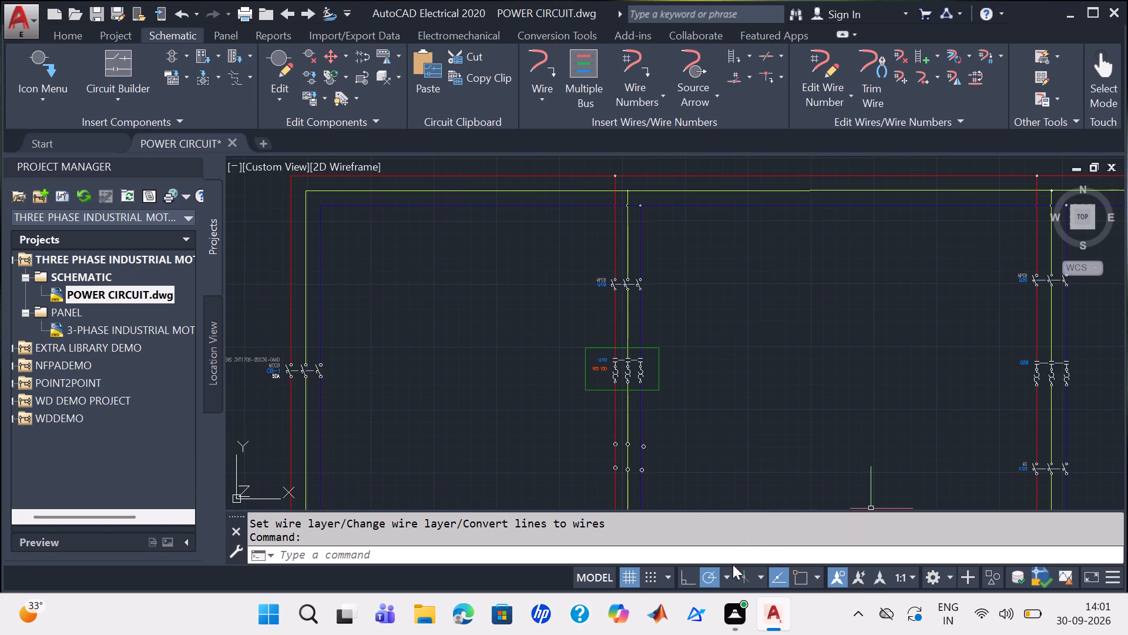
Open the Options dialog for the POWER CIRCUIT drawing.
left_click(547, 556)
type("OPYION")
key("s")
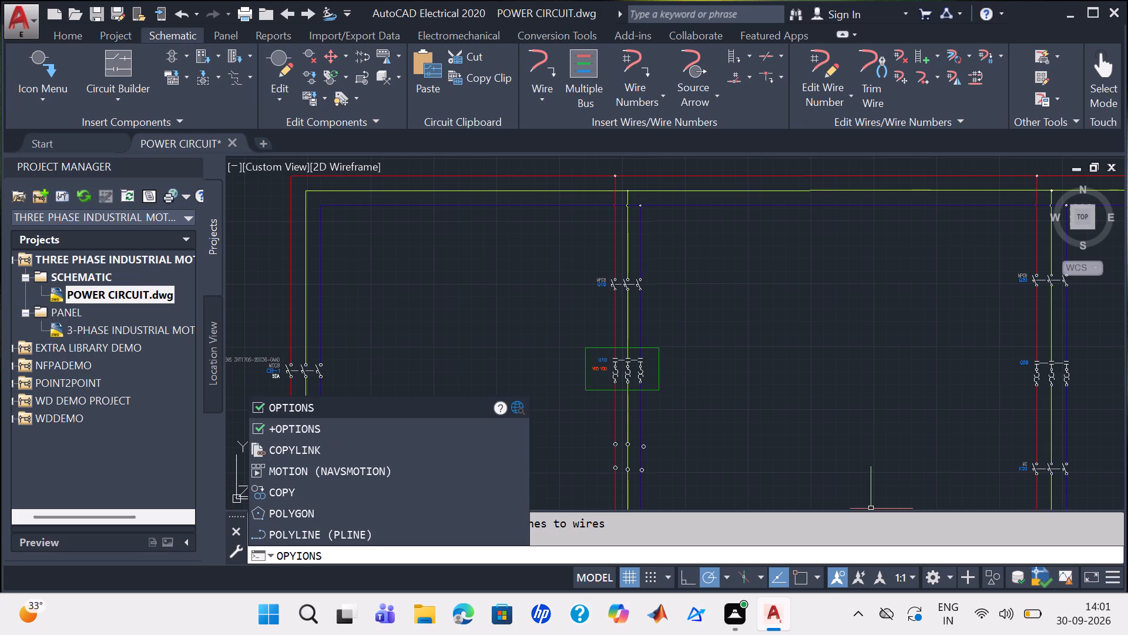
key("Return")
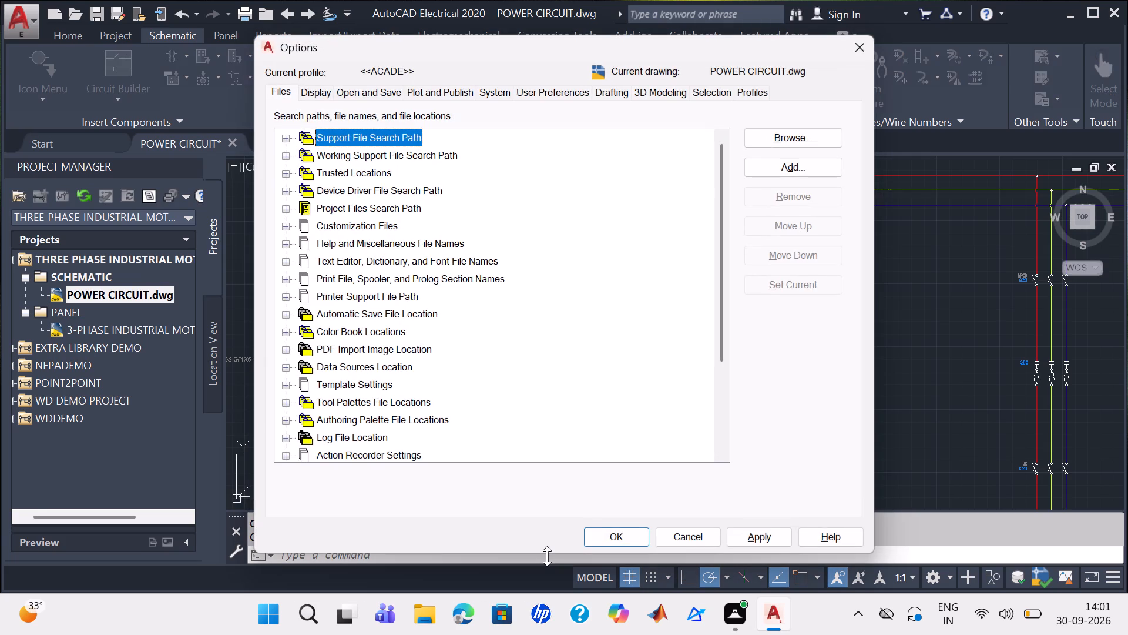
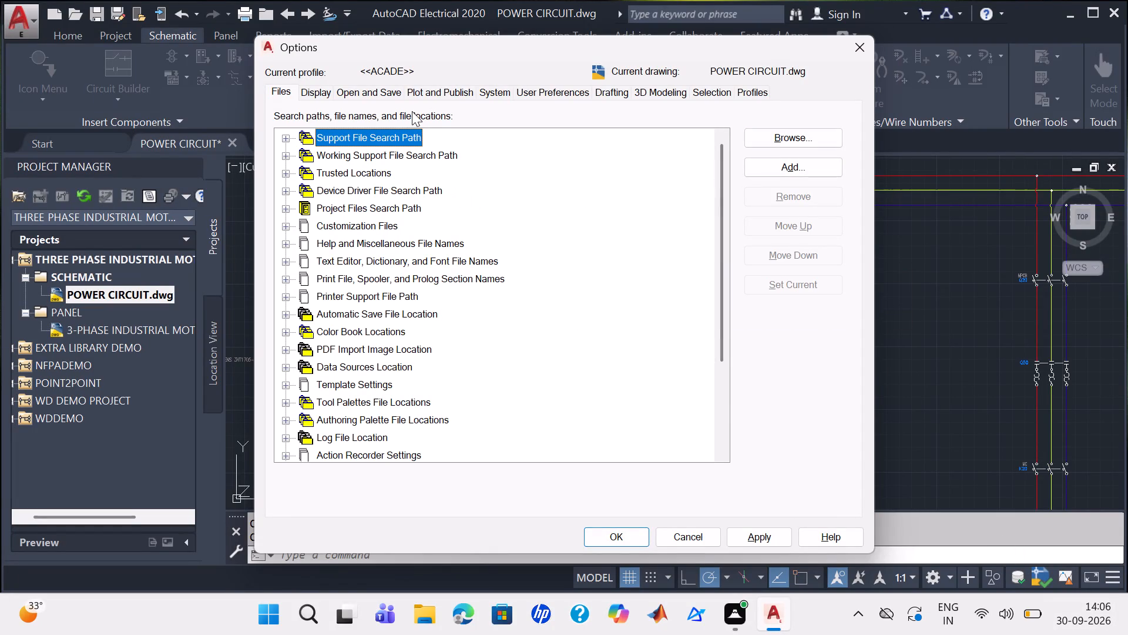
Check the crosshairs colour for 2D model space in the display colour settings, then close the options.
left_click(321, 86)
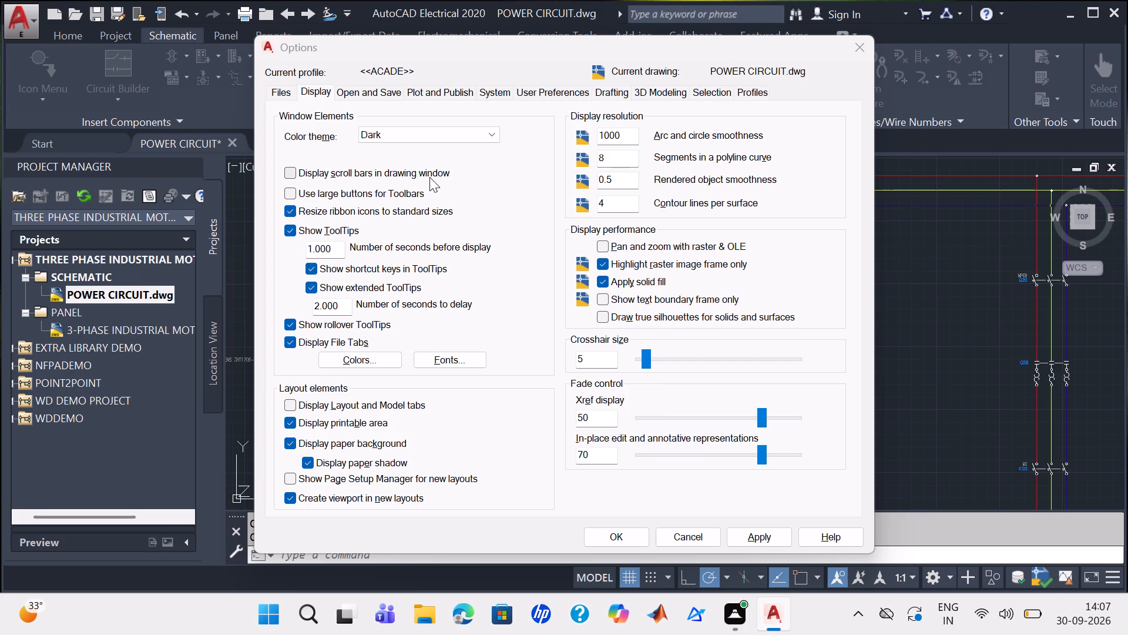
left_click(371, 365)
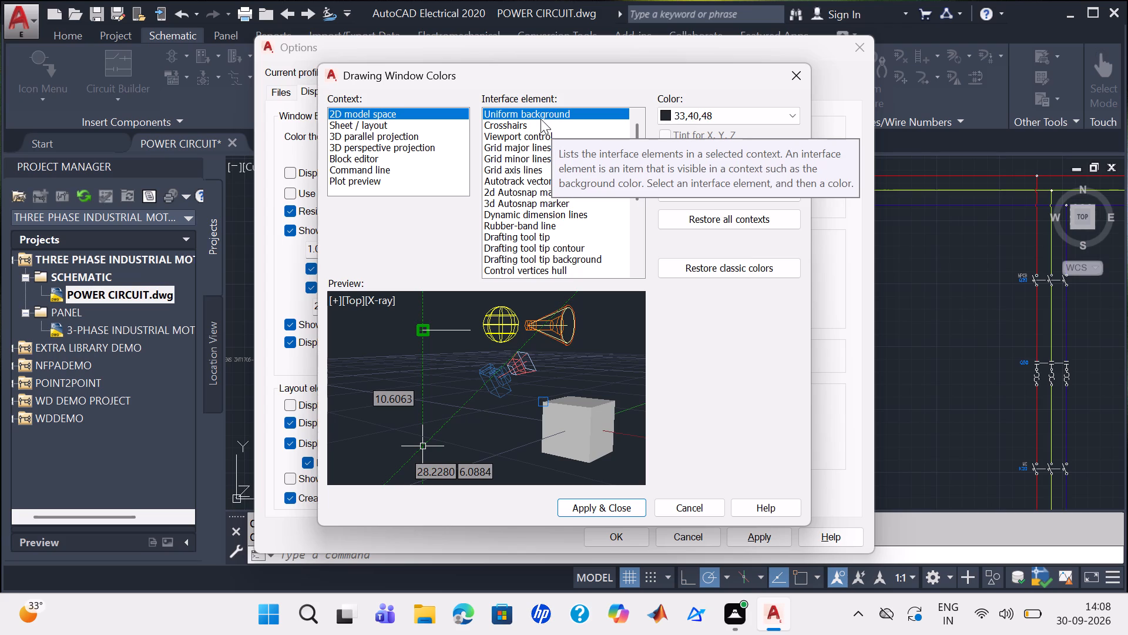
left_click(535, 124)
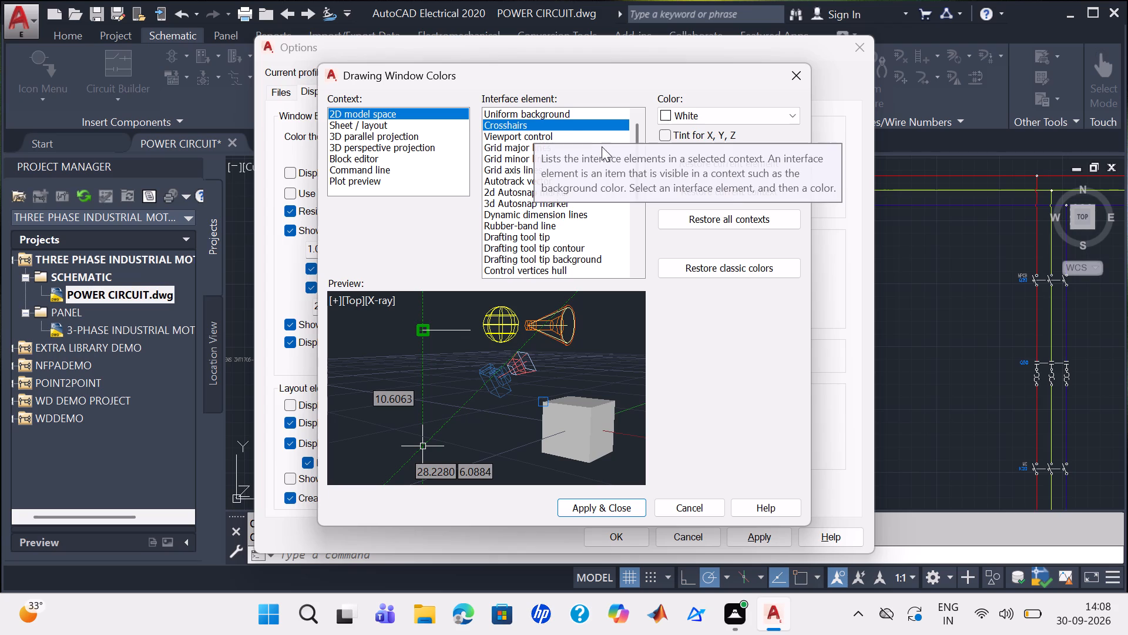
left_click(601, 505)
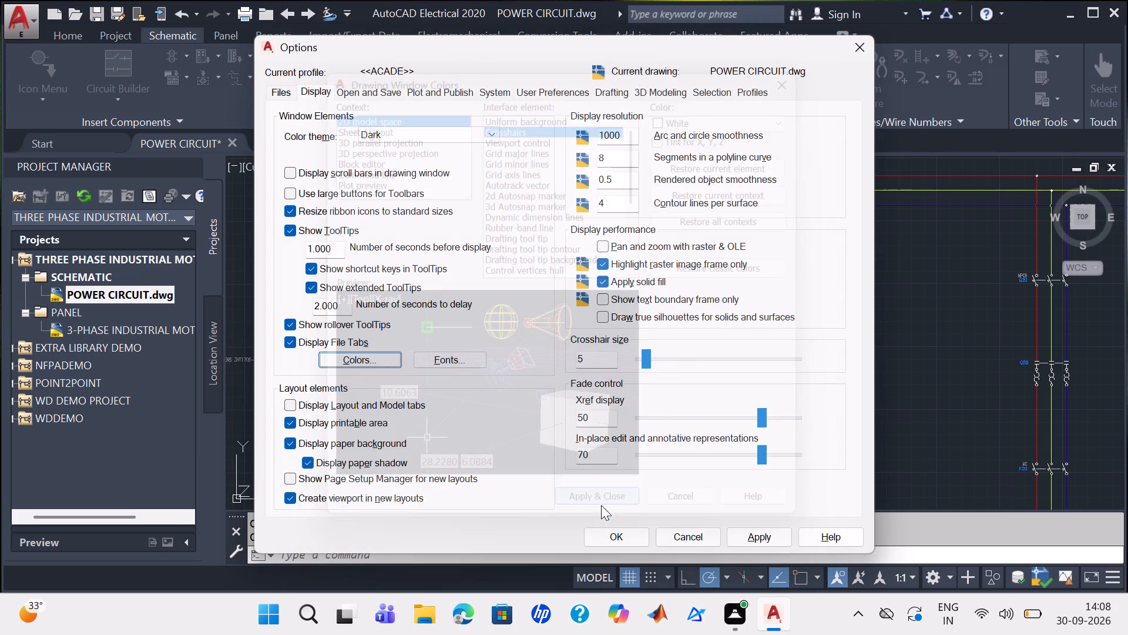
left_click(615, 533)
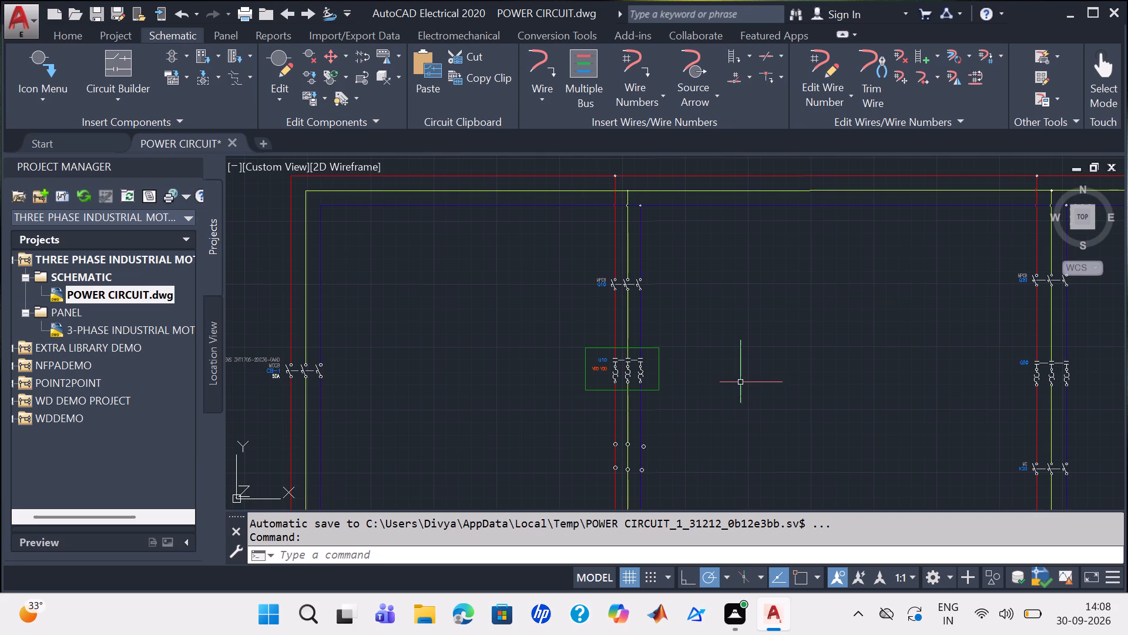
Align the yellow and blue wire terminals in the upper row below U10 horizontally with the red wire's terminal.
middle_click_drag(731, 372, 720, 297)
middle_click_drag(644, 380, 644, 380)
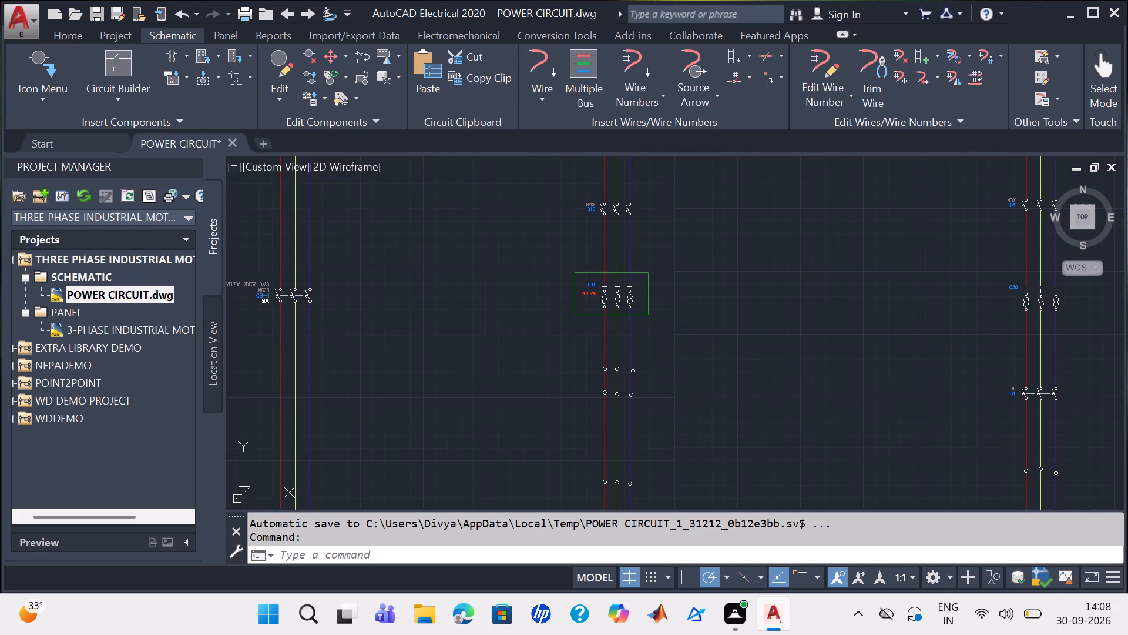
middle_click_drag(644, 380, 642, 342)
scroll(640, 332, "down", 1)
scroll(639, 325, "up", 2)
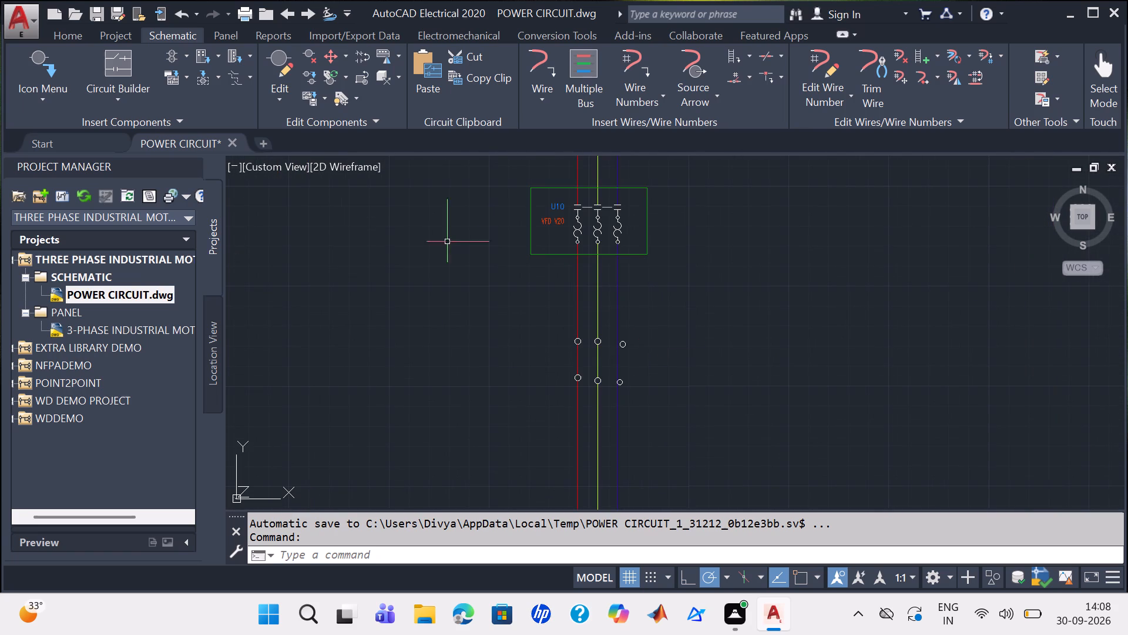
left_click(344, 54)
left_click(367, 122)
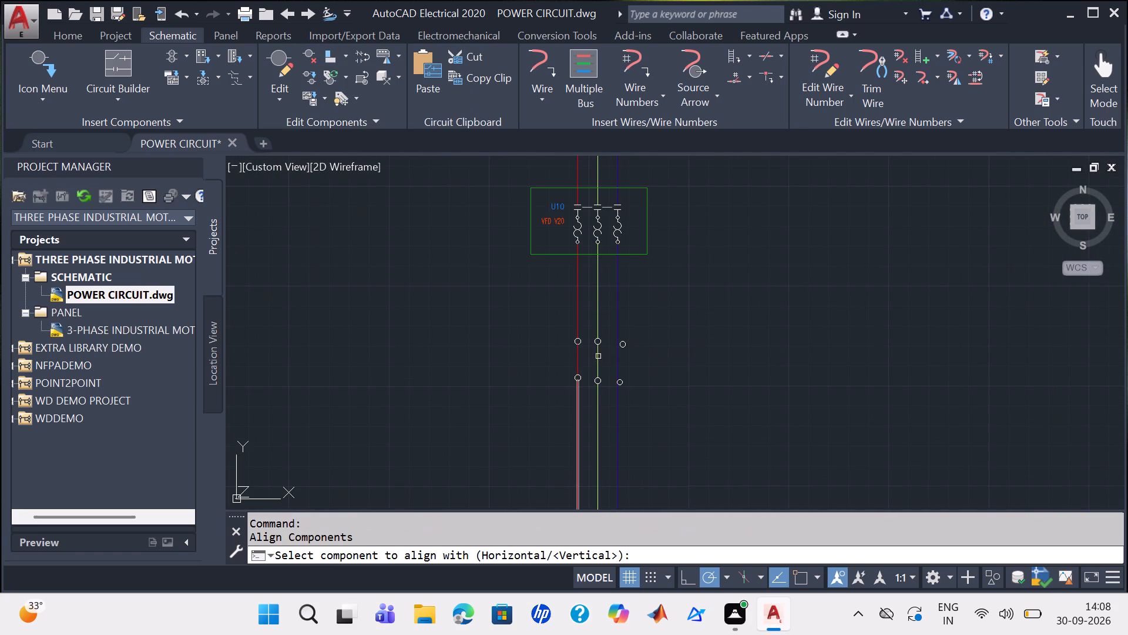
scroll(599, 356, "up", 1)
left_click(566, 337)
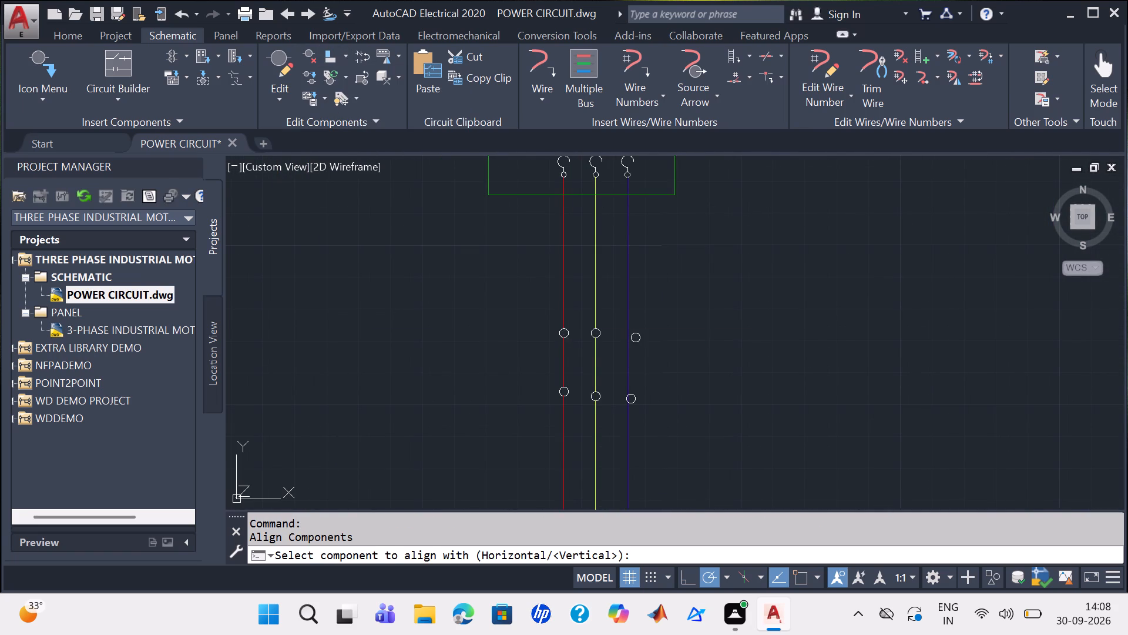
left_click(600, 337)
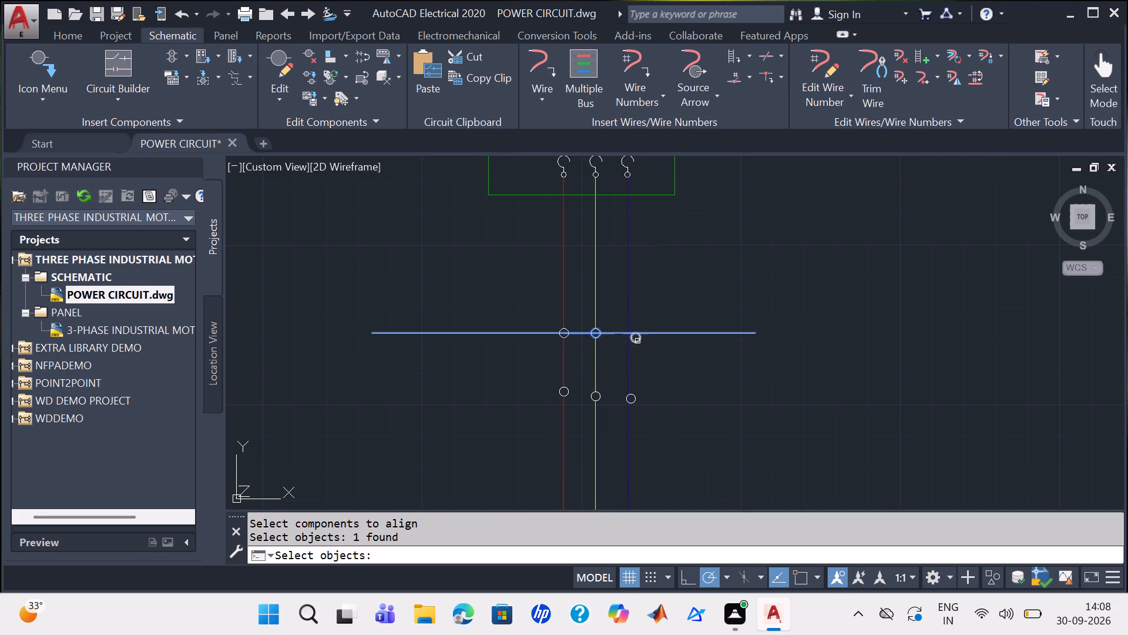
left_click(637, 341)
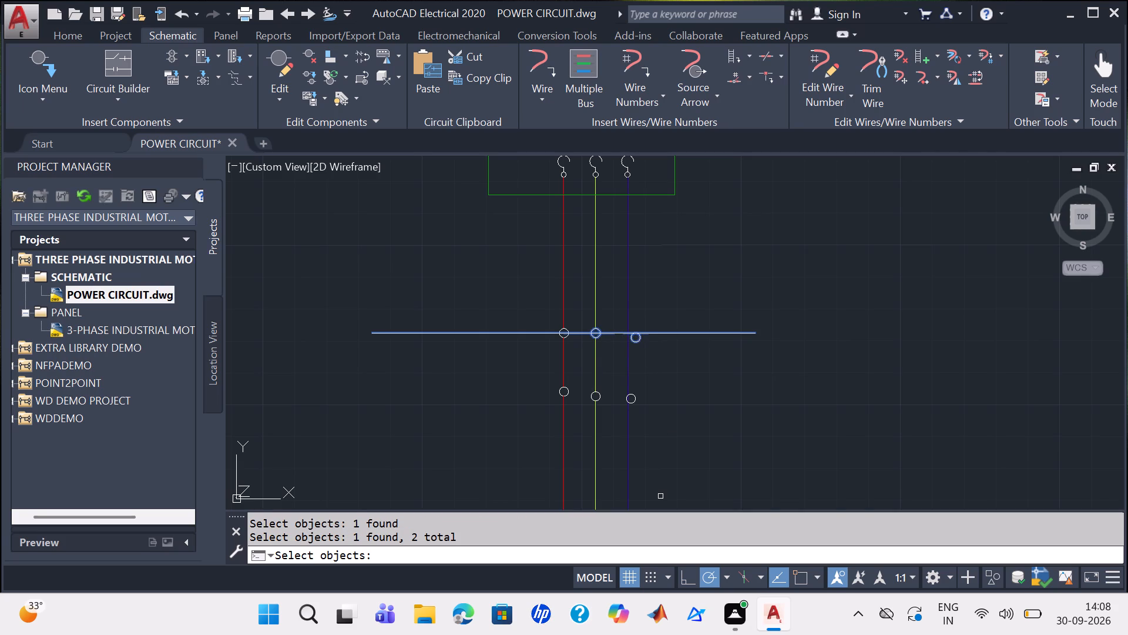
key("Return")
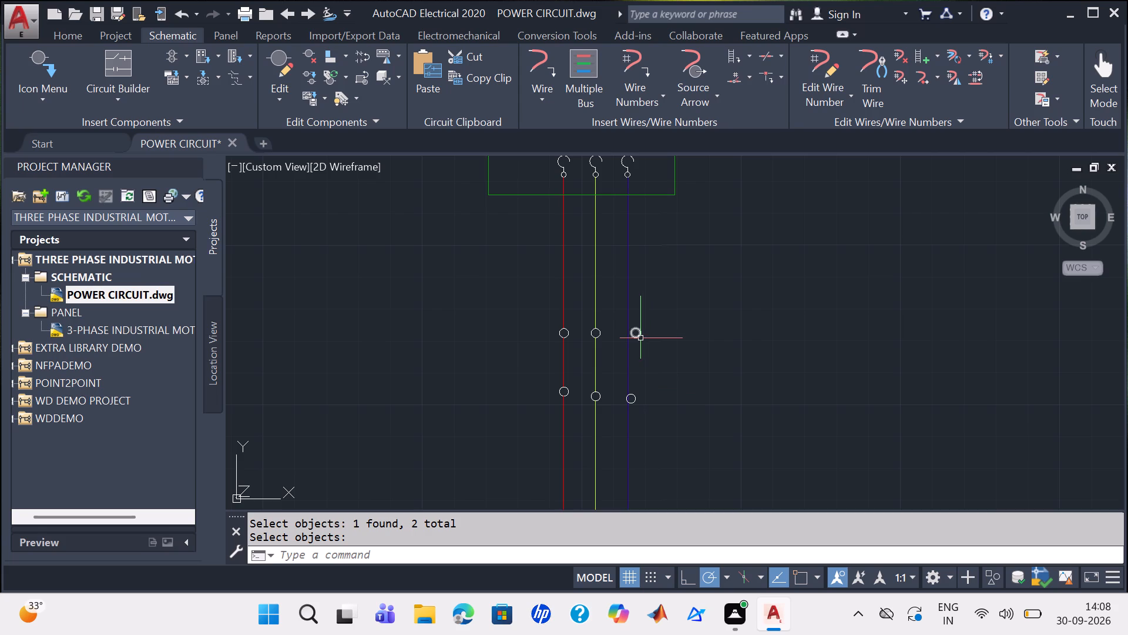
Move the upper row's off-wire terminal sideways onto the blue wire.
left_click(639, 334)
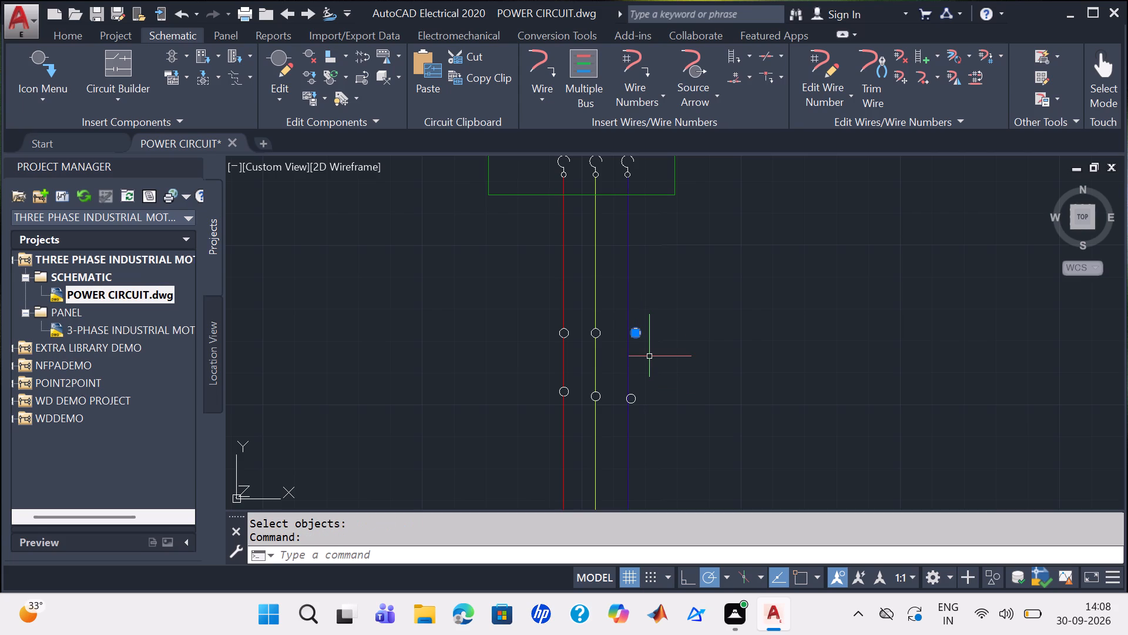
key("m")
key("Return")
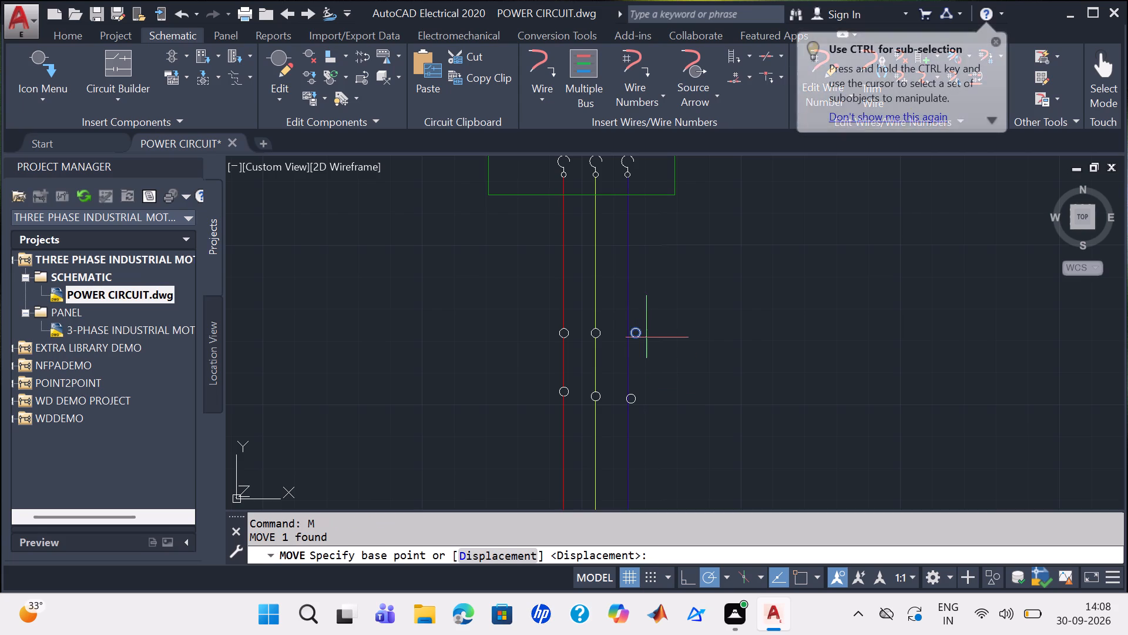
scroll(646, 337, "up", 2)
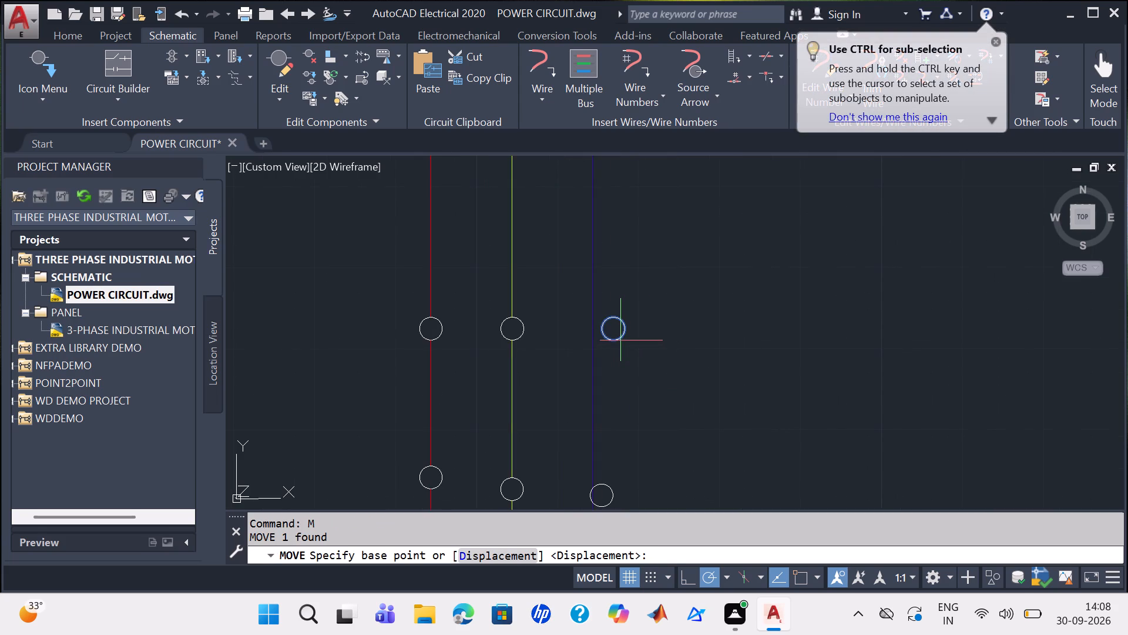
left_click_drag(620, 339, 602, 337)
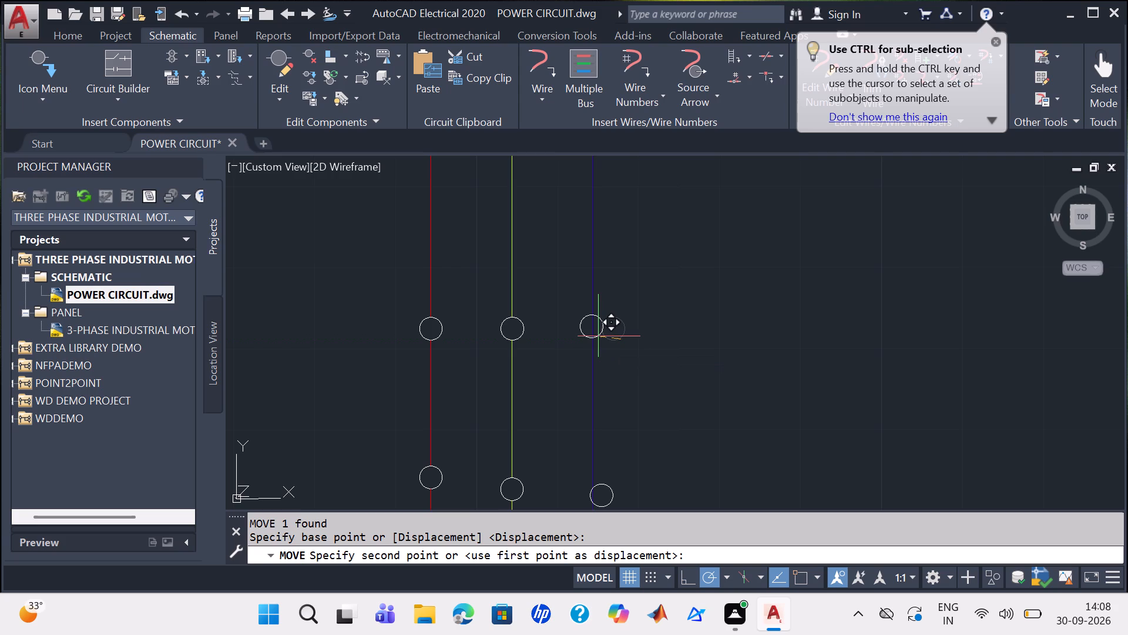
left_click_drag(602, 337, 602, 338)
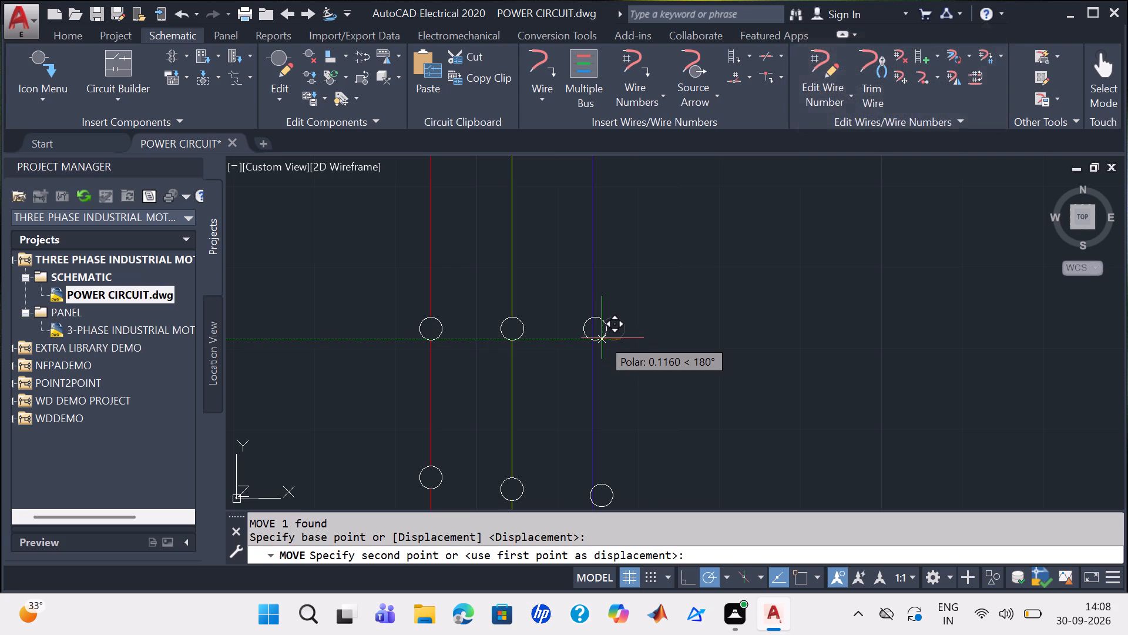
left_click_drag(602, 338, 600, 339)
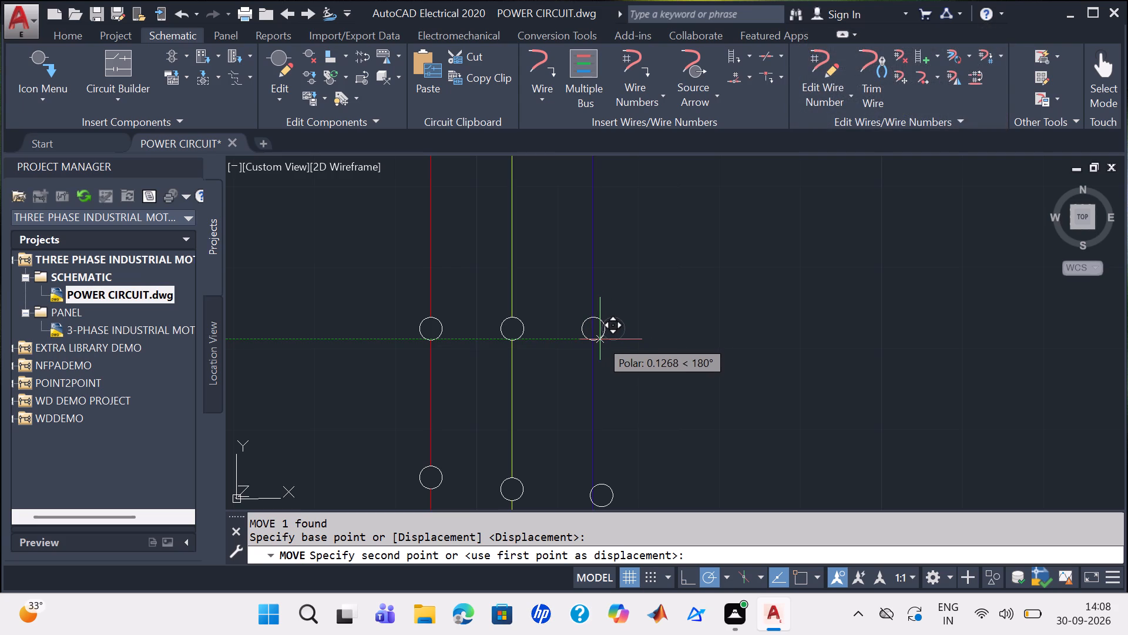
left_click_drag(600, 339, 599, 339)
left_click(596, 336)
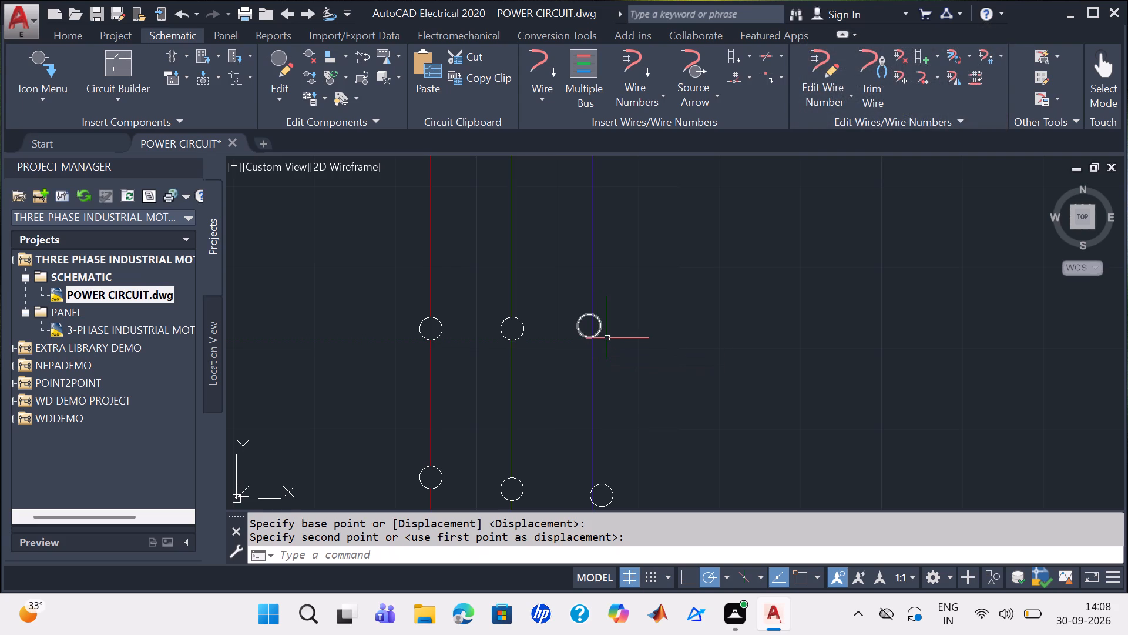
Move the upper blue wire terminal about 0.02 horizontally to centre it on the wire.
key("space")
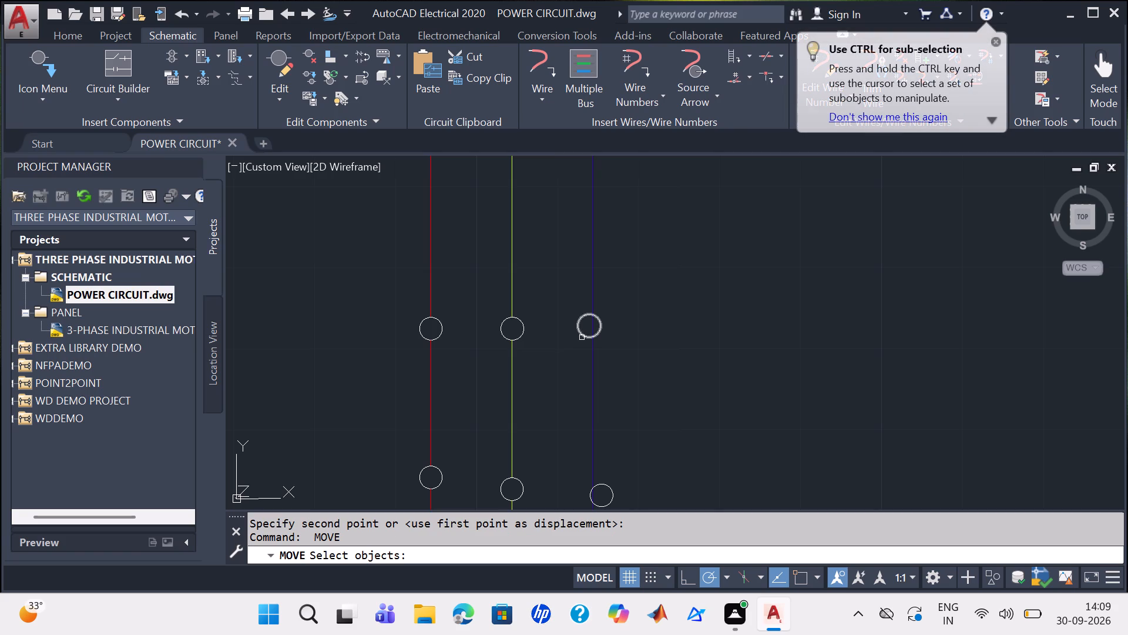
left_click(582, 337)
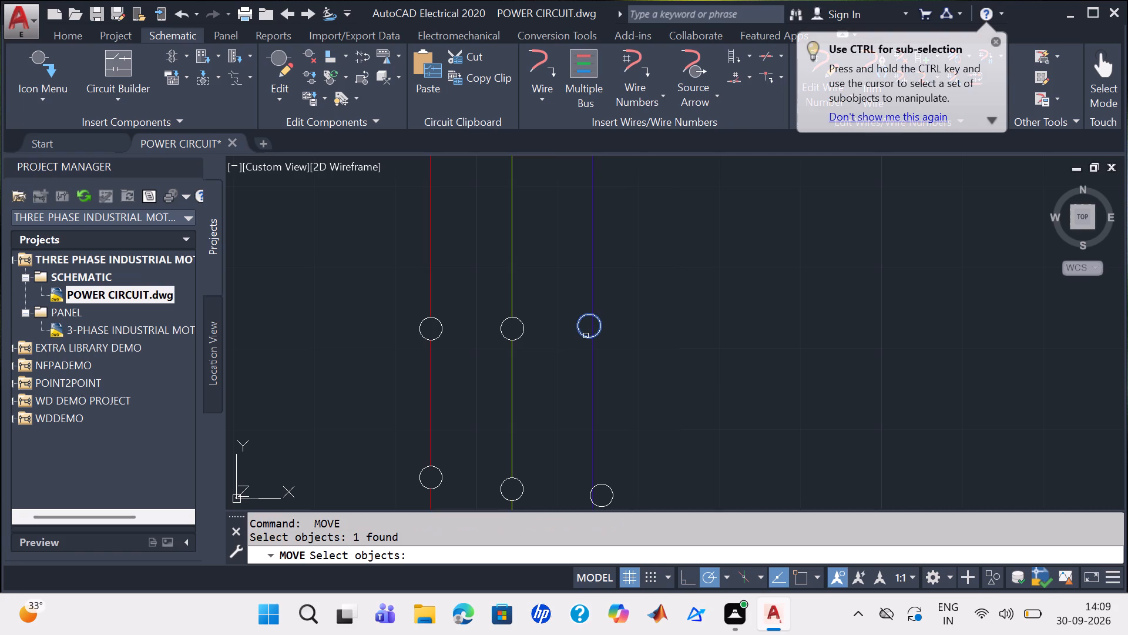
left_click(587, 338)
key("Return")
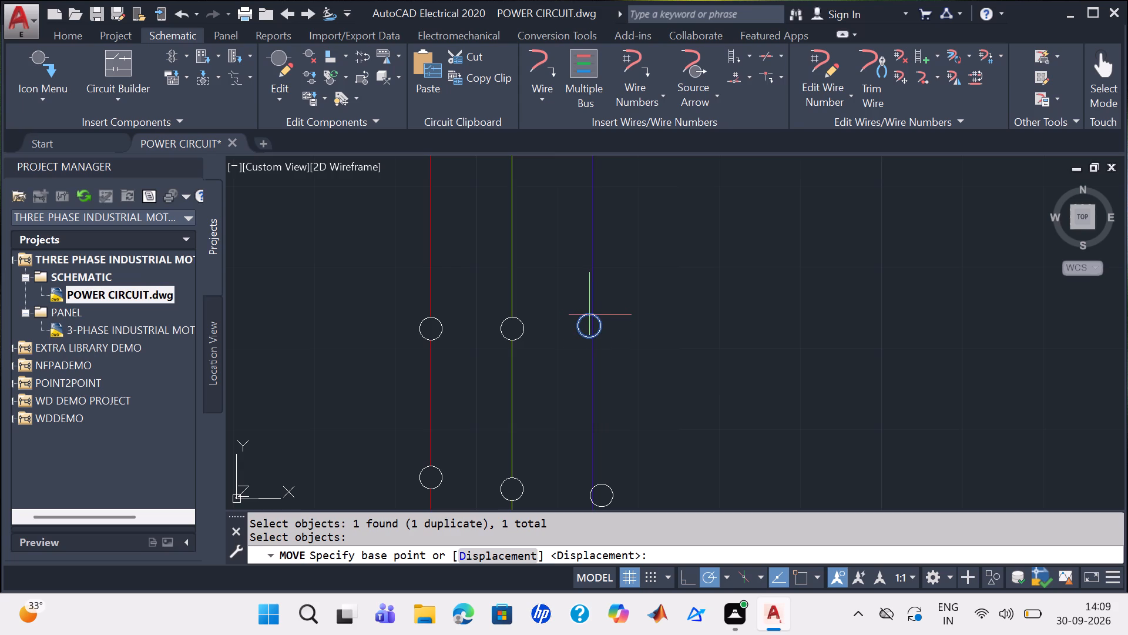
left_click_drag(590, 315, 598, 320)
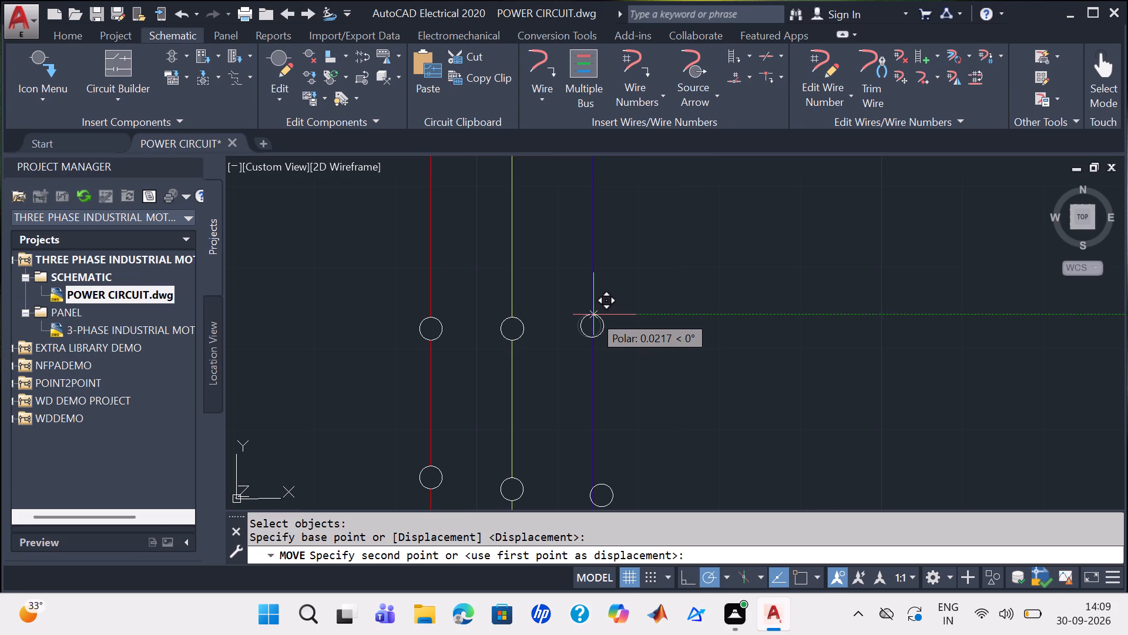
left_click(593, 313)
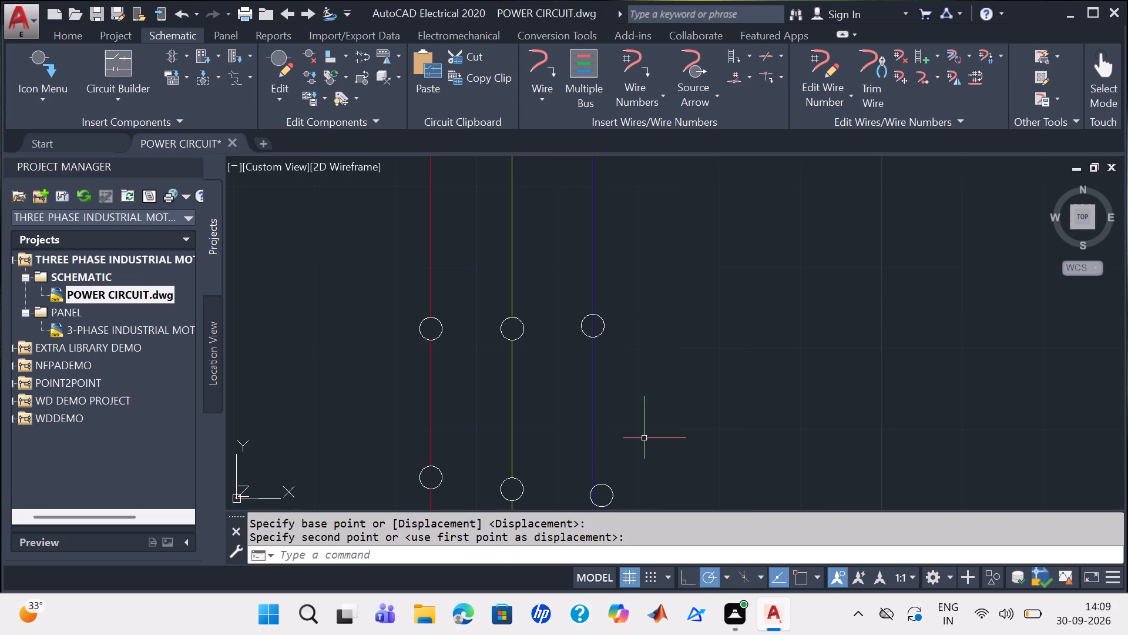
Delete the lower and upper terminals on the middle branch's blue wire.
middle_click_drag(652, 432, 646, 335)
scroll(646, 335, "down", 1)
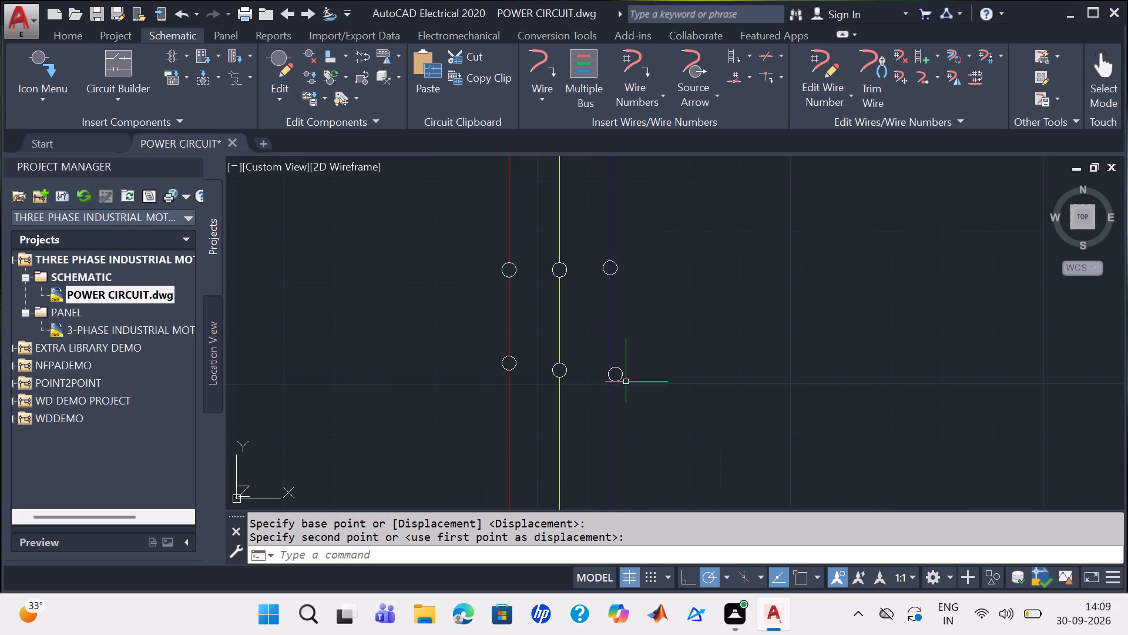
left_click(620, 379)
key("Delete")
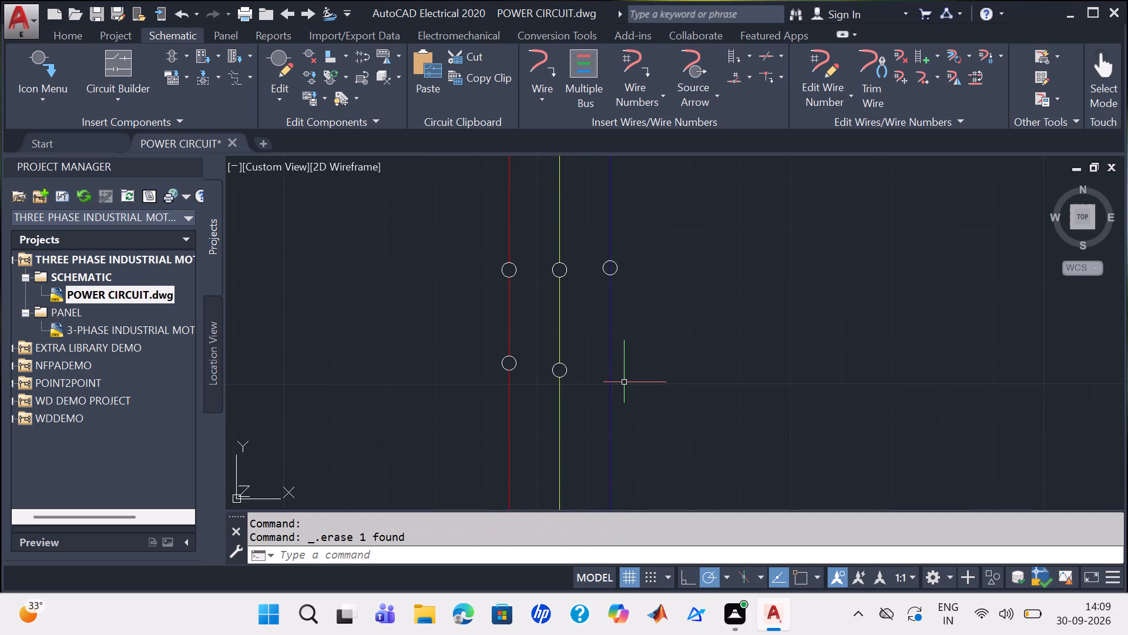
left_click(615, 272)
key("Delete")
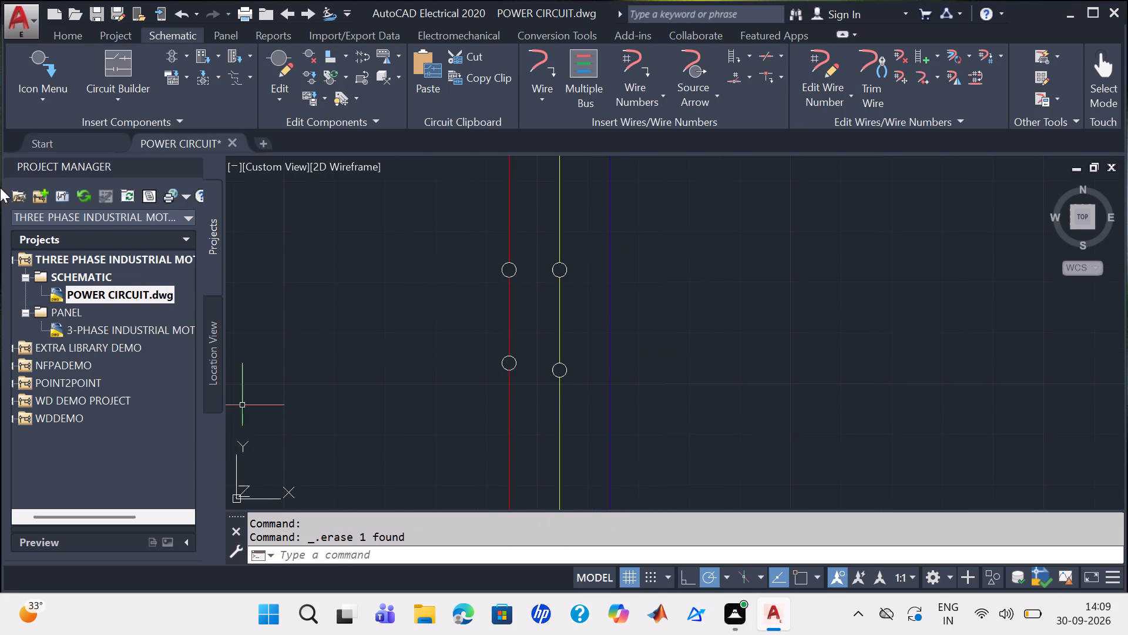
Insert a Round terminal on the blue wire, level with the upper row's red and yellow wire terminals.
left_click(22, 54)
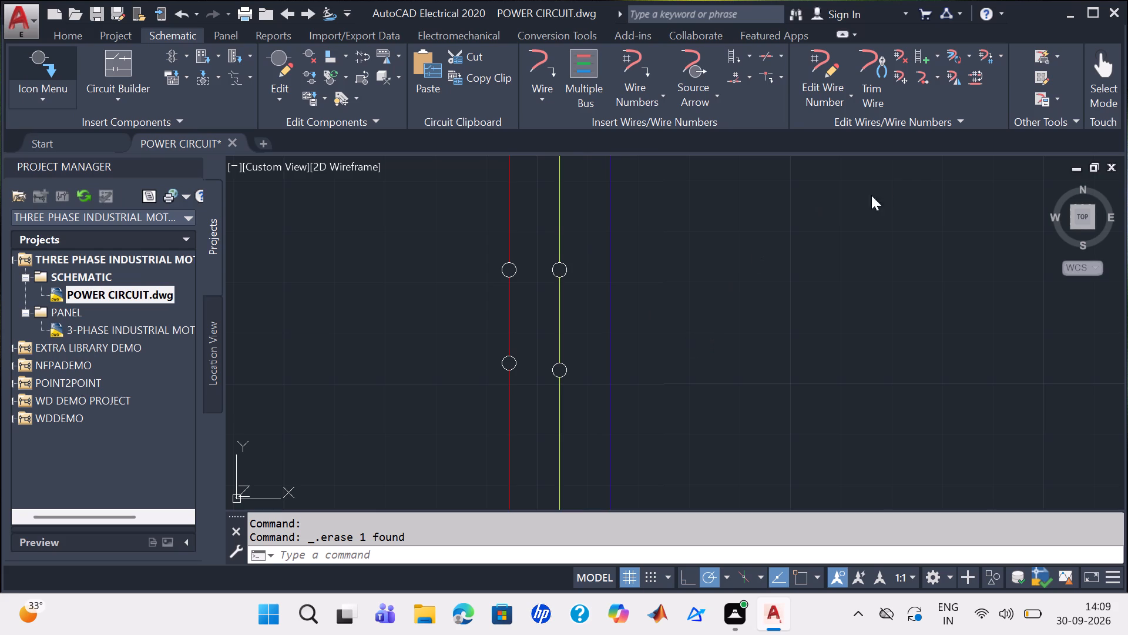
left_click(884, 142)
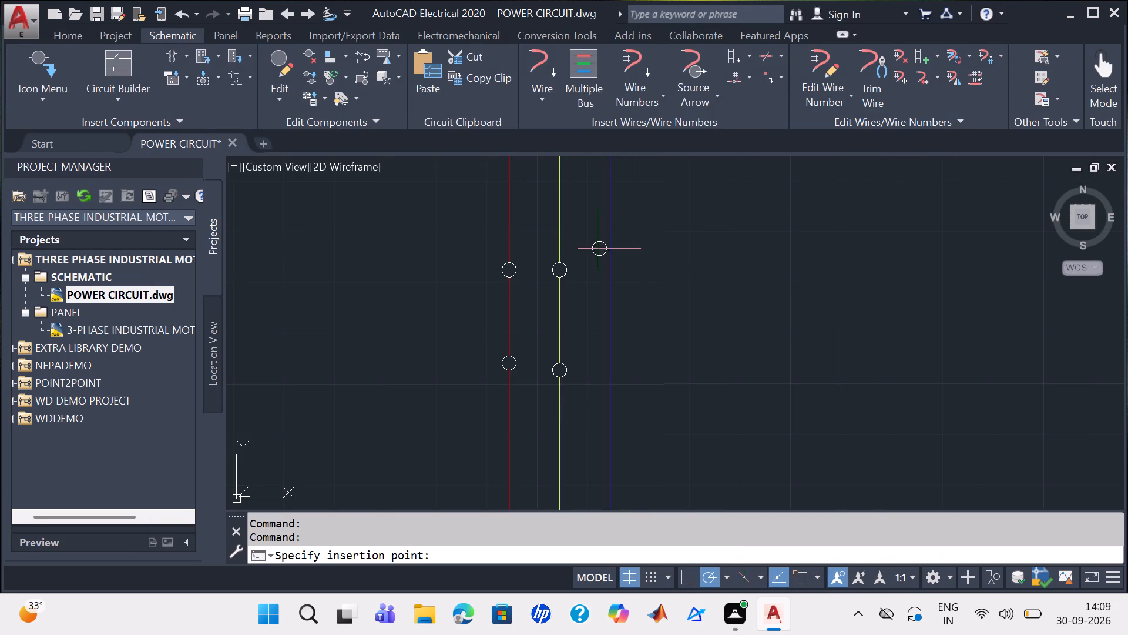
scroll(617, 268, "up", 1)
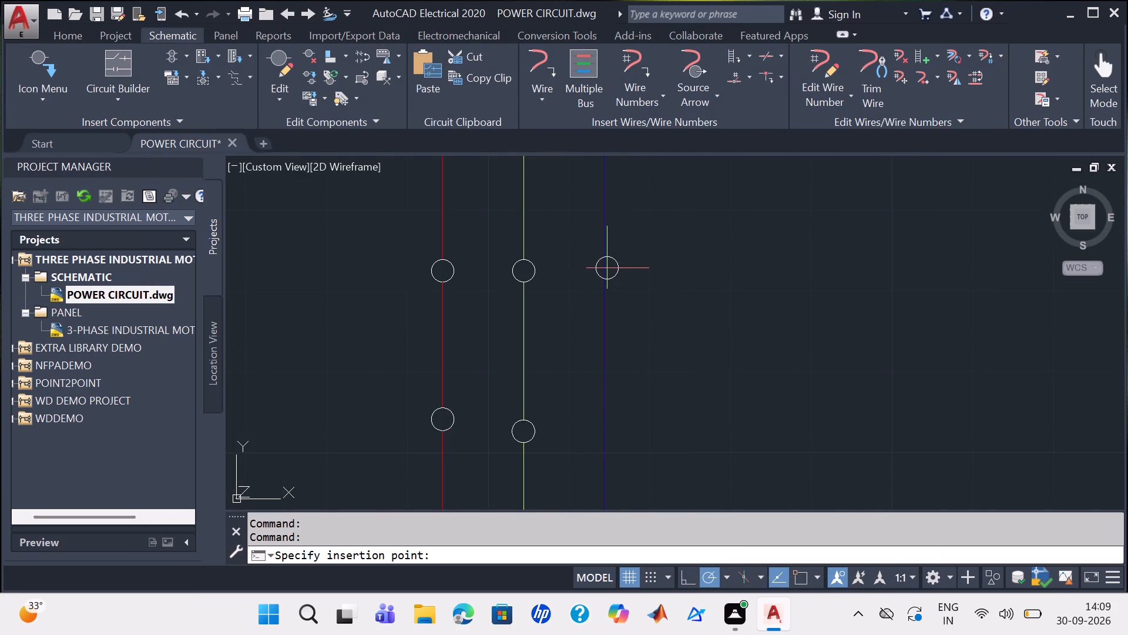
scroll(602, 261, "up", 1)
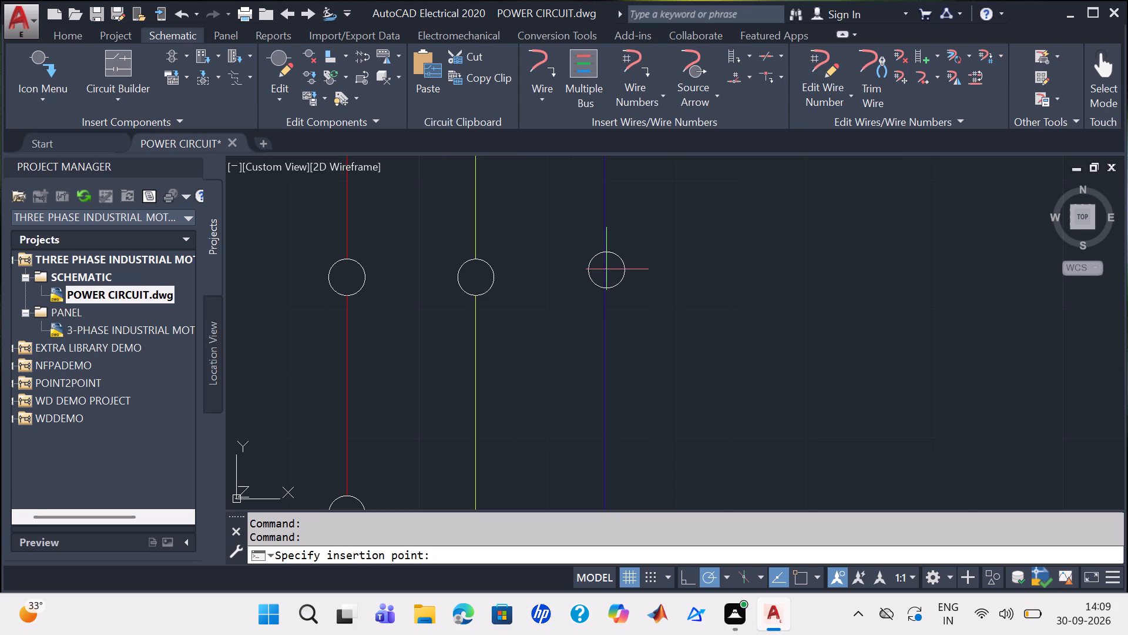
left_click(606, 276)
Insert a Round terminal on the blue wire, level with the lower row's red wire terminal.
scroll(626, 340, "down", 1)
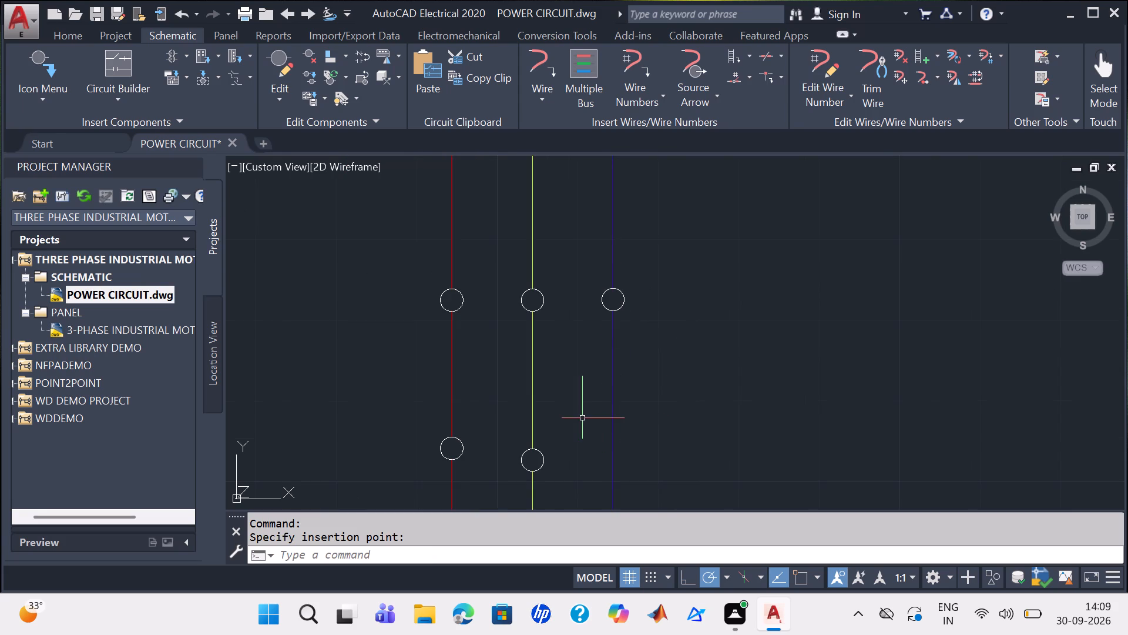
key("space")
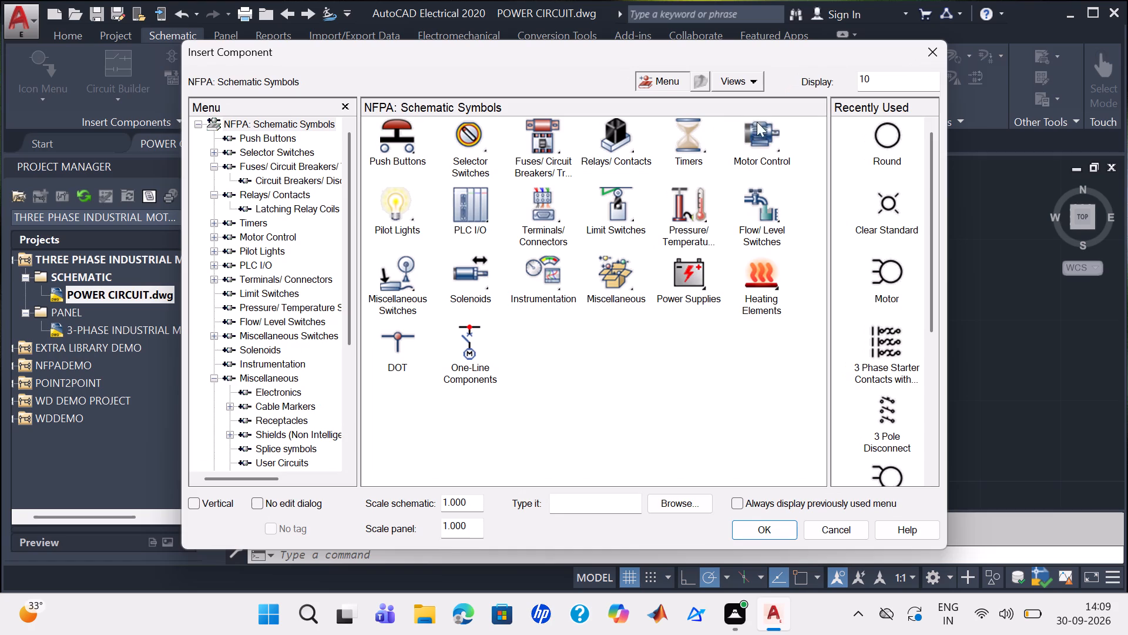
left_click(891, 142)
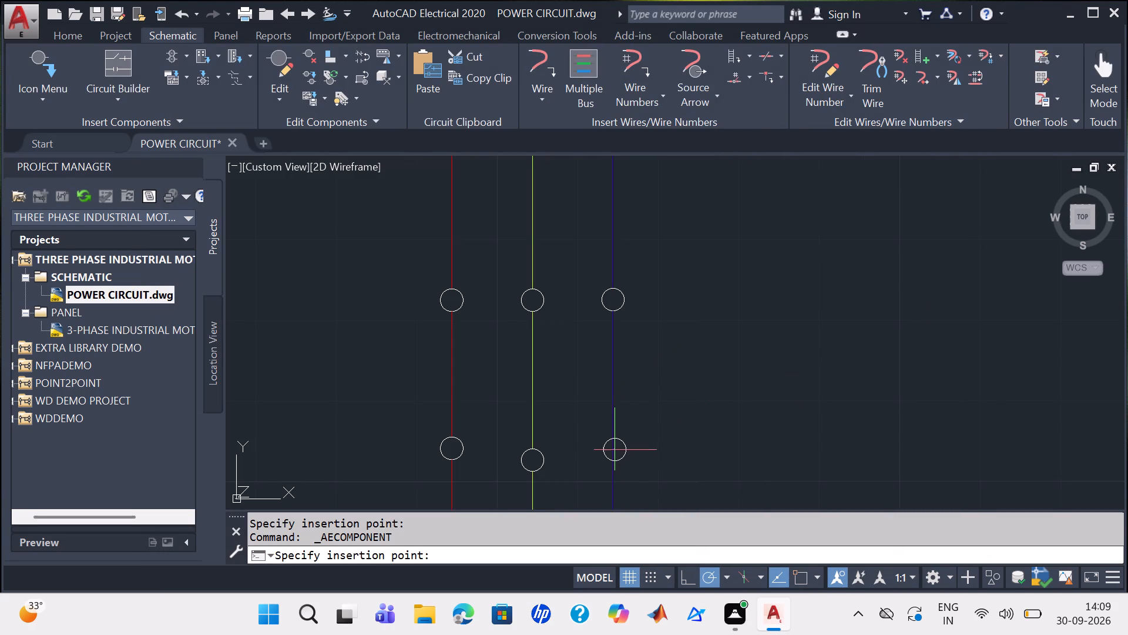
left_click(612, 449)
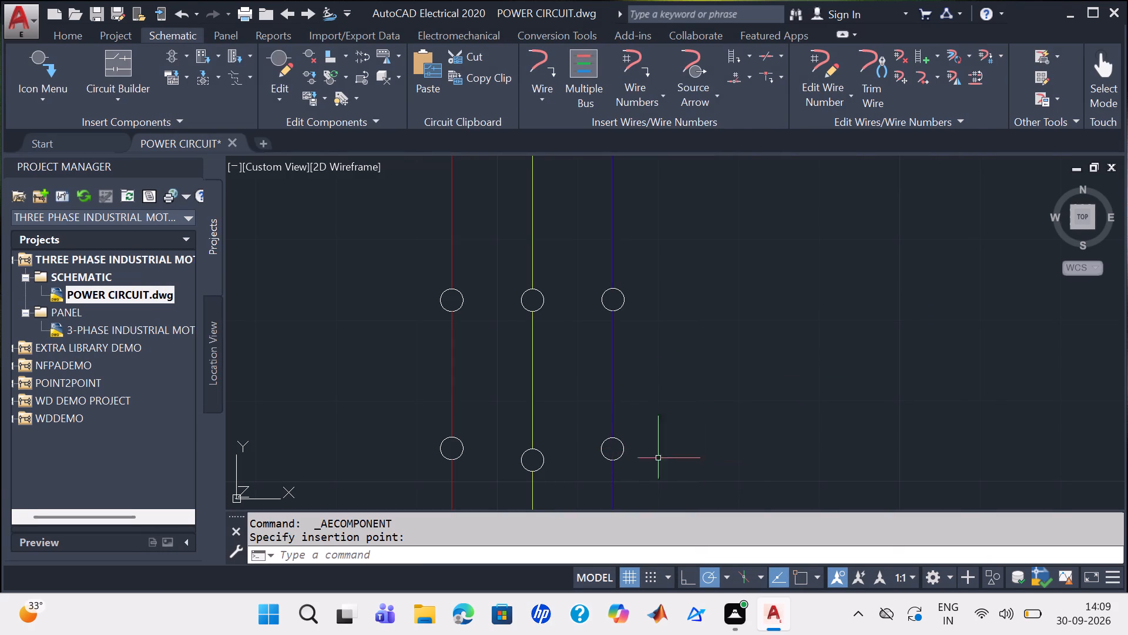
Align the upper row's yellow and blue wire terminals horizontally with the red wire terminal.
left_click(329, 55)
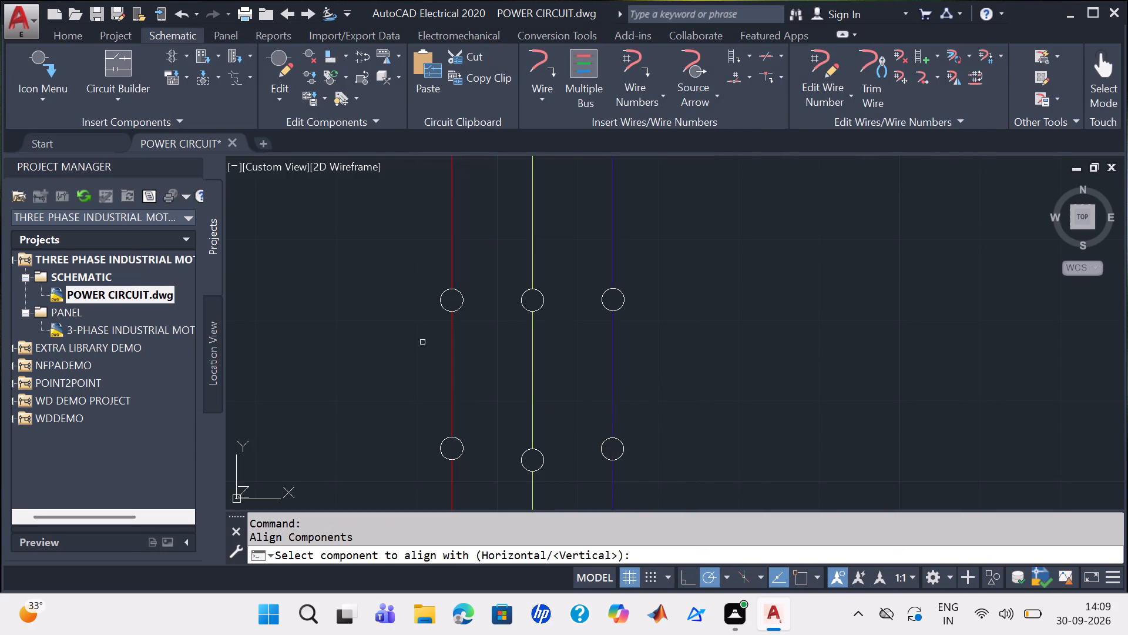
left_click(462, 306)
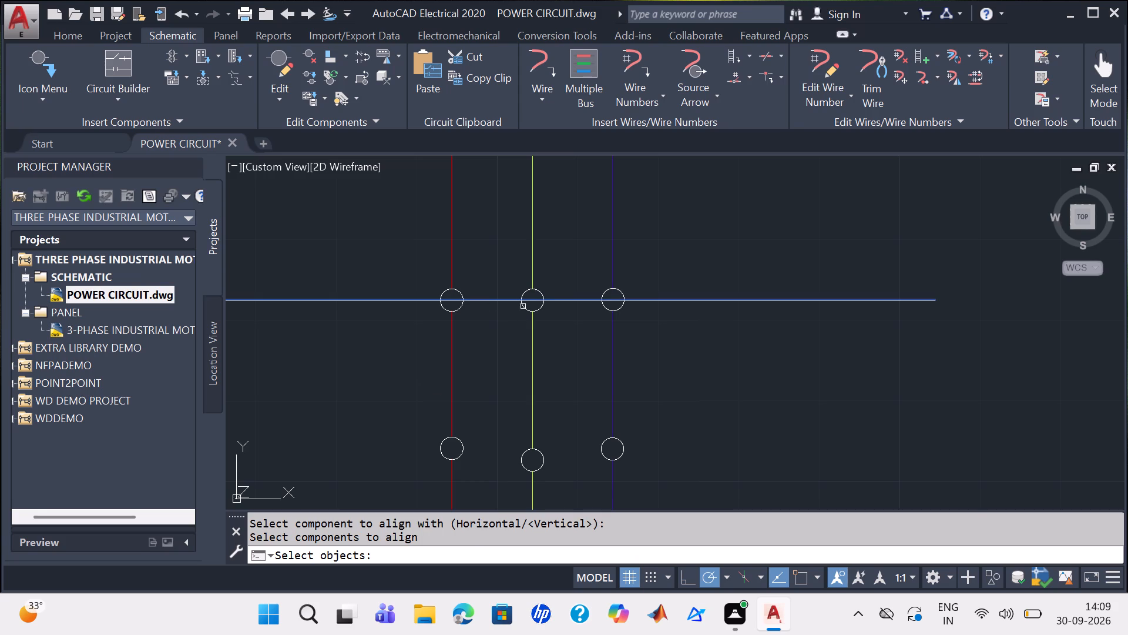
left_click(539, 309)
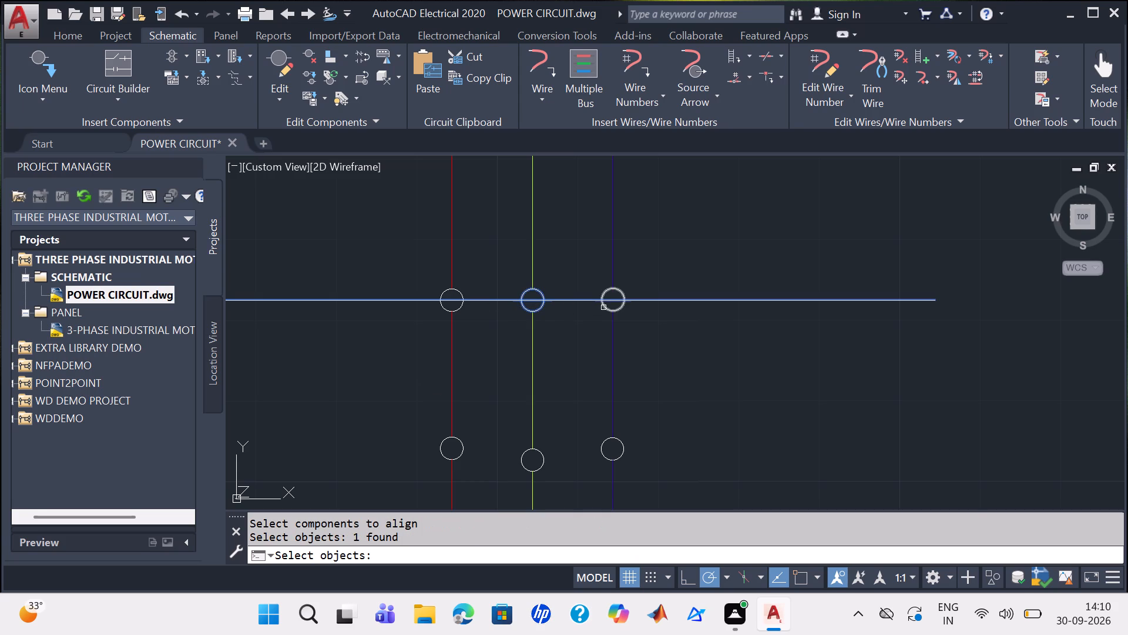
left_click(603, 308)
key("Return")
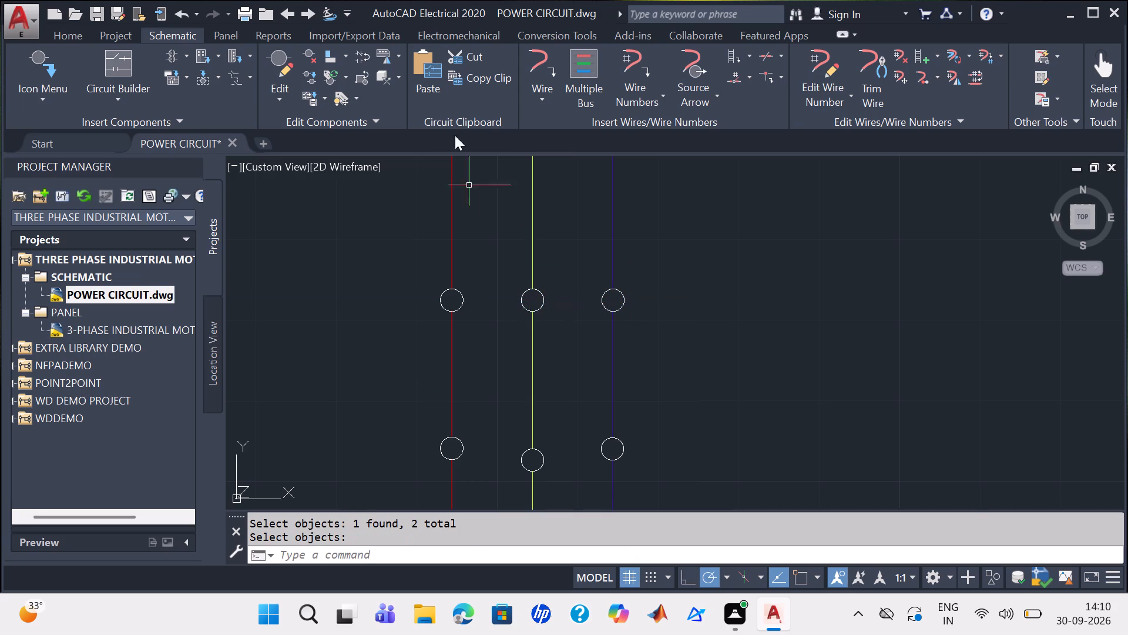
Align the lower row's yellow and blue wire terminals horizontally with that row's red wire terminal.
key("space")
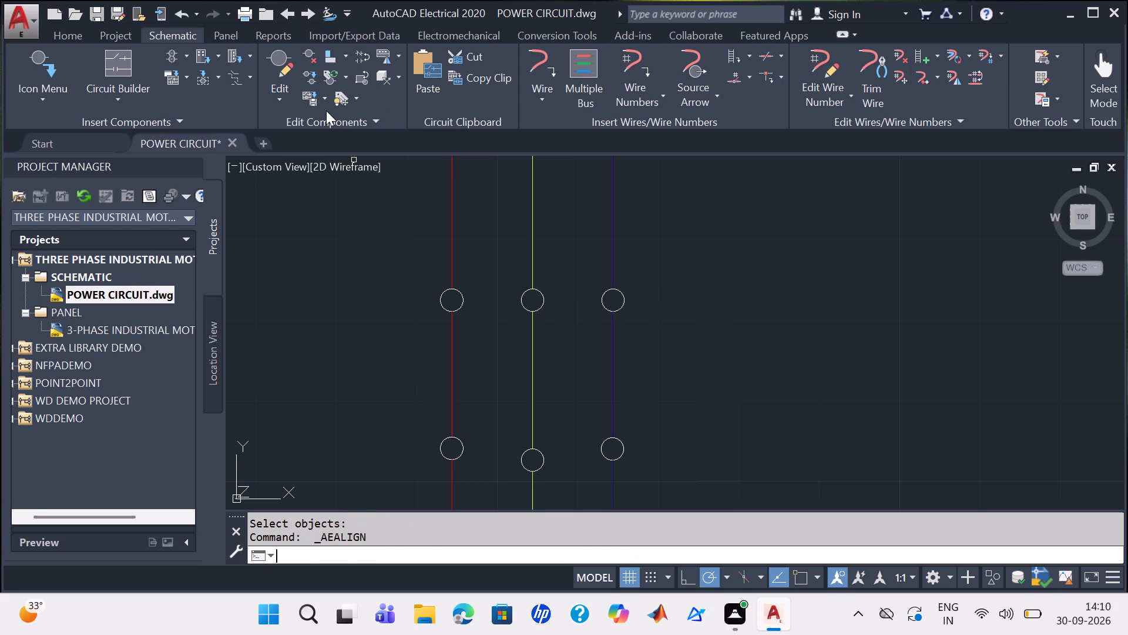
left_click(459, 455)
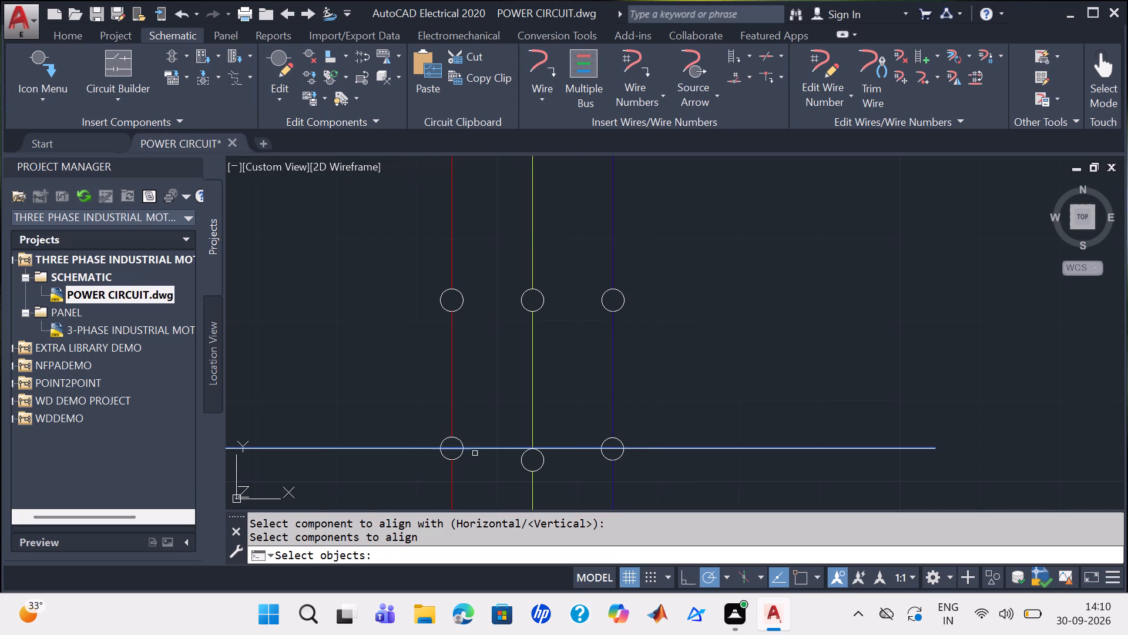
left_click(523, 462)
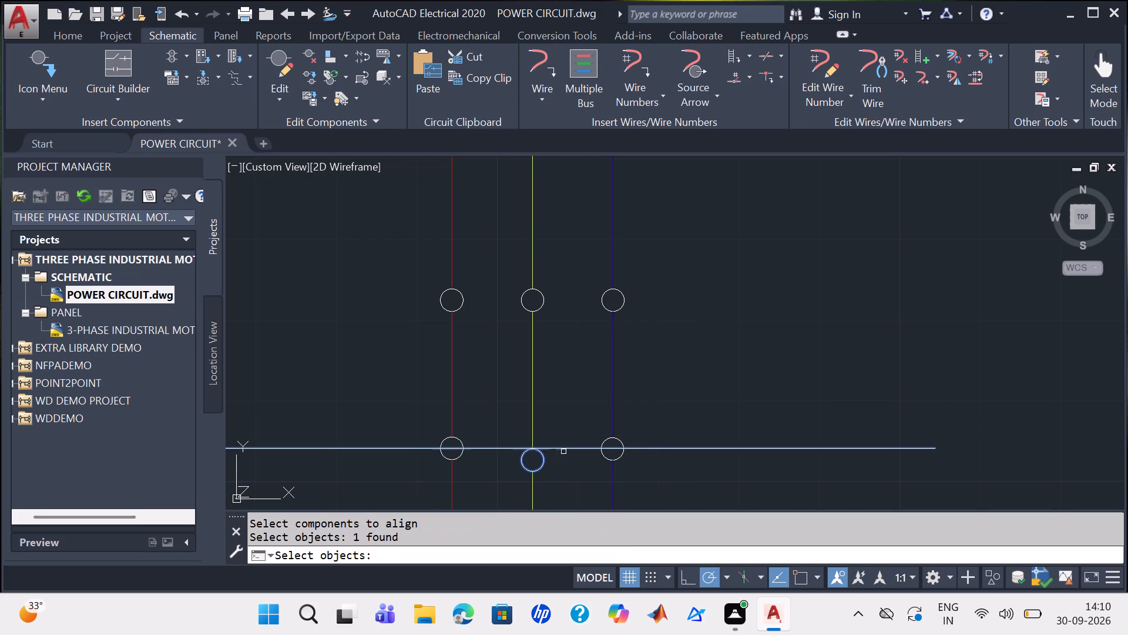
left_click(622, 457)
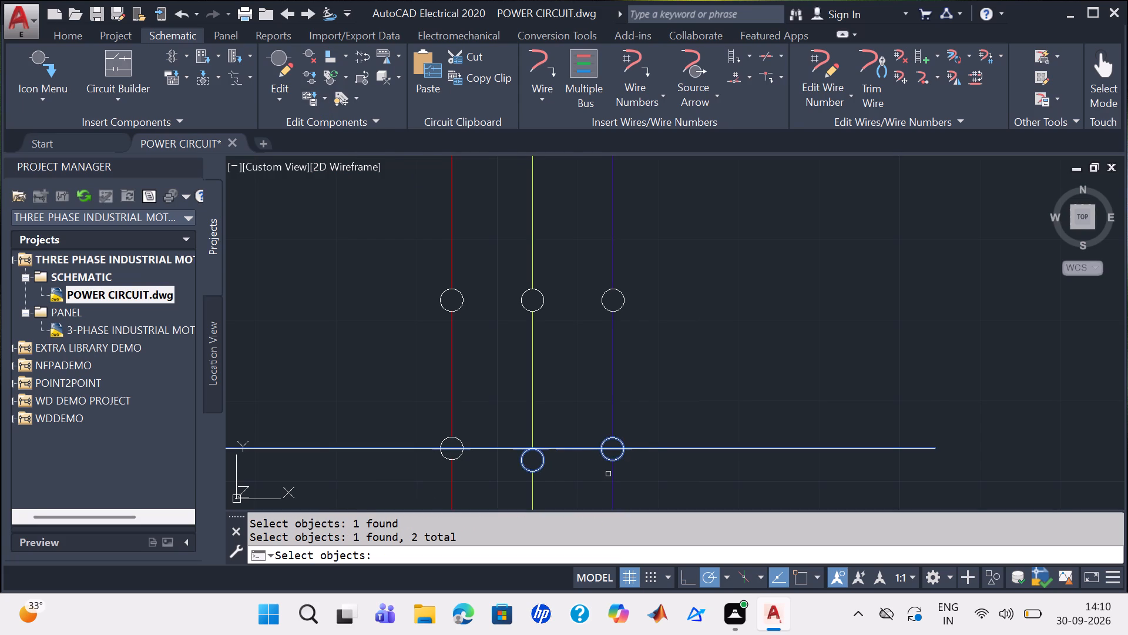
key("Return")
On the middle branch, align the terminal row just above the pilot lights horizontally with its red wire terminal.
scroll(609, 468, "down", 1)
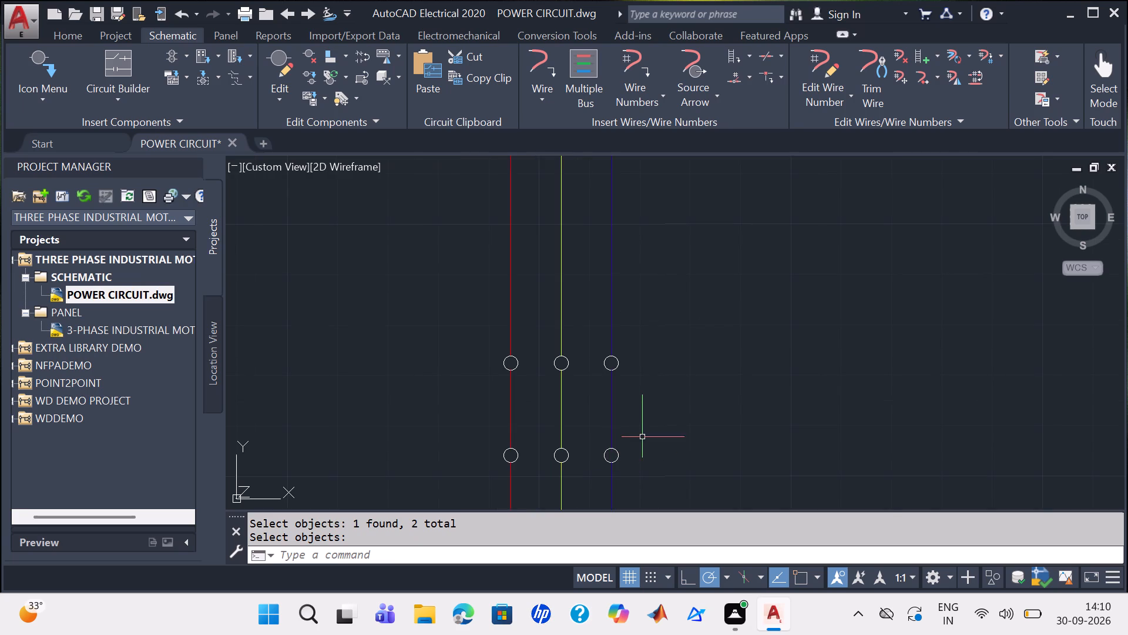
middle_click_drag(642, 436, 596, 271)
scroll(596, 270, "down", 3)
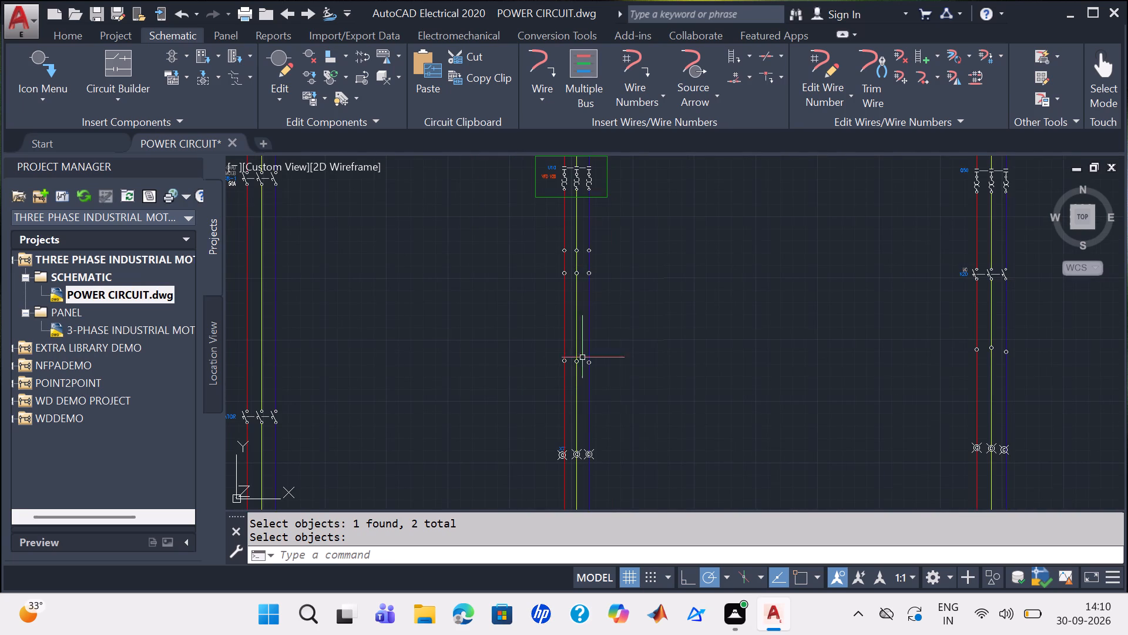
scroll(546, 393, "up", 3)
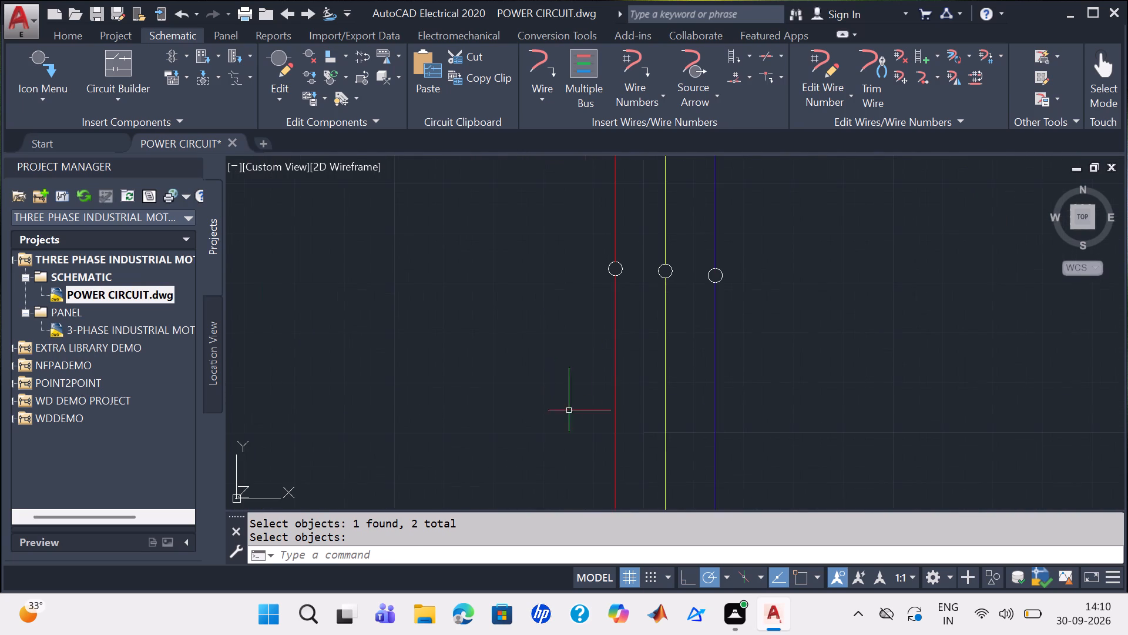
key("space")
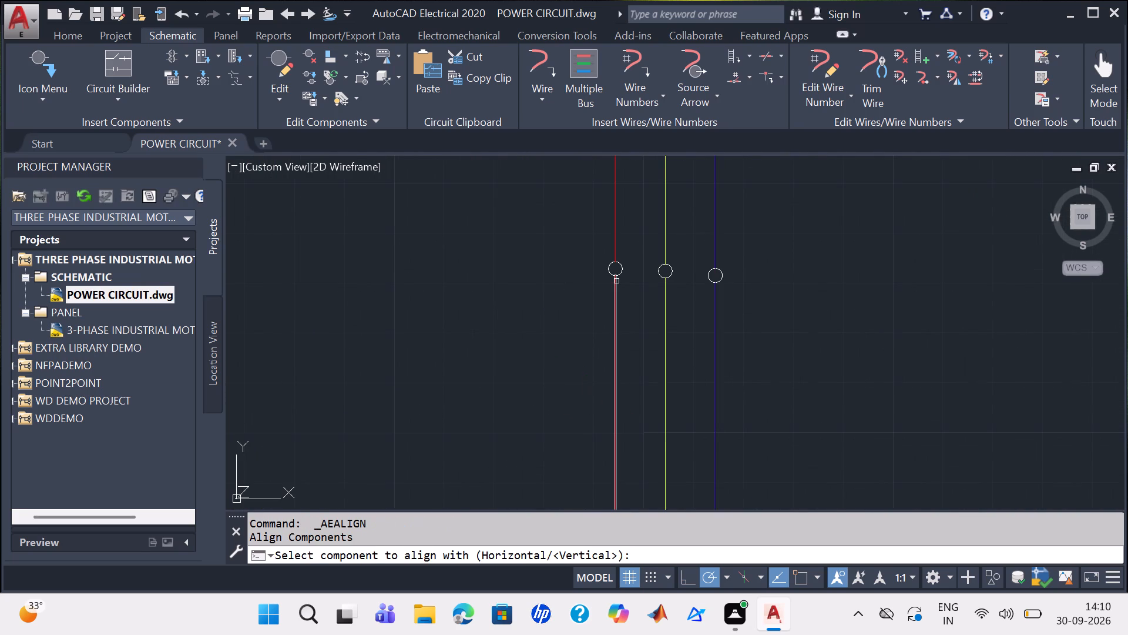
left_click(620, 268)
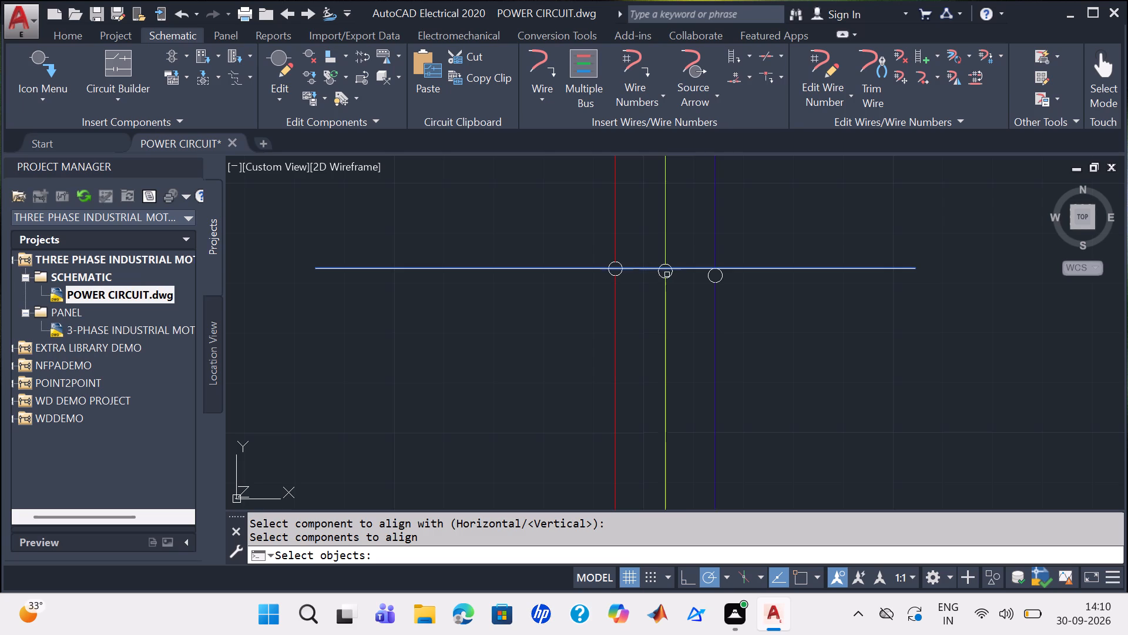
left_click(661, 275)
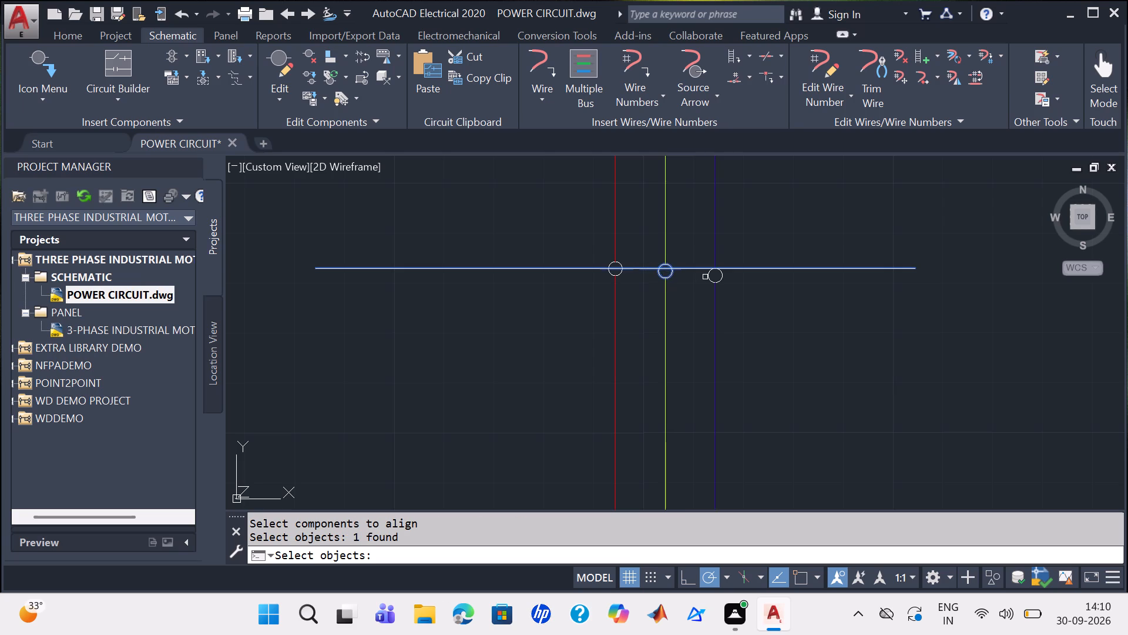
left_click(711, 278)
key("Return")
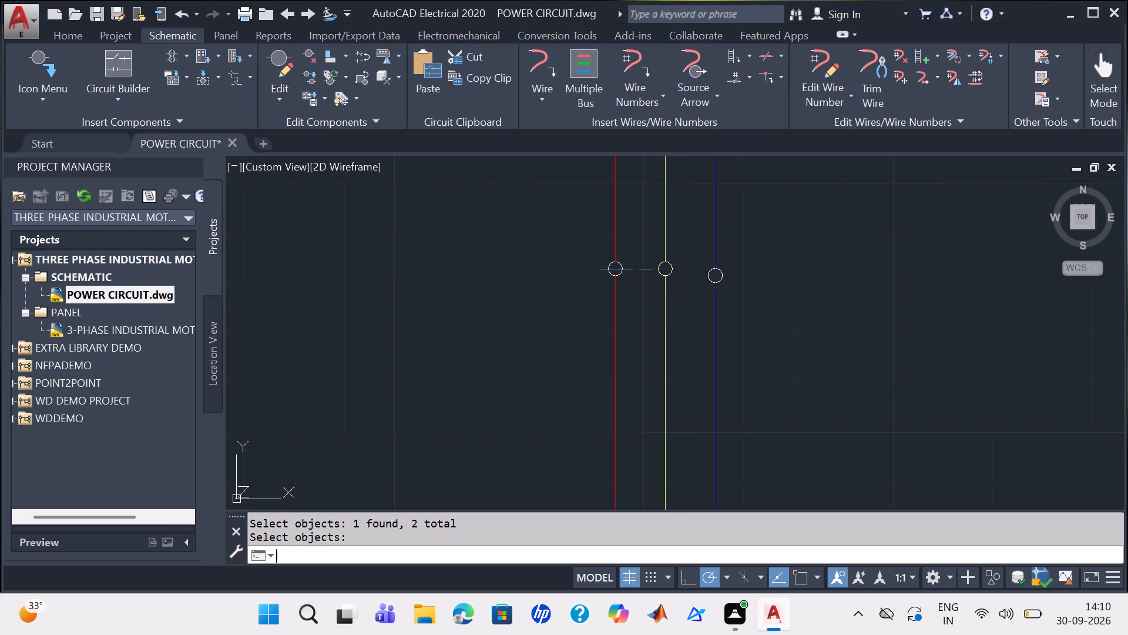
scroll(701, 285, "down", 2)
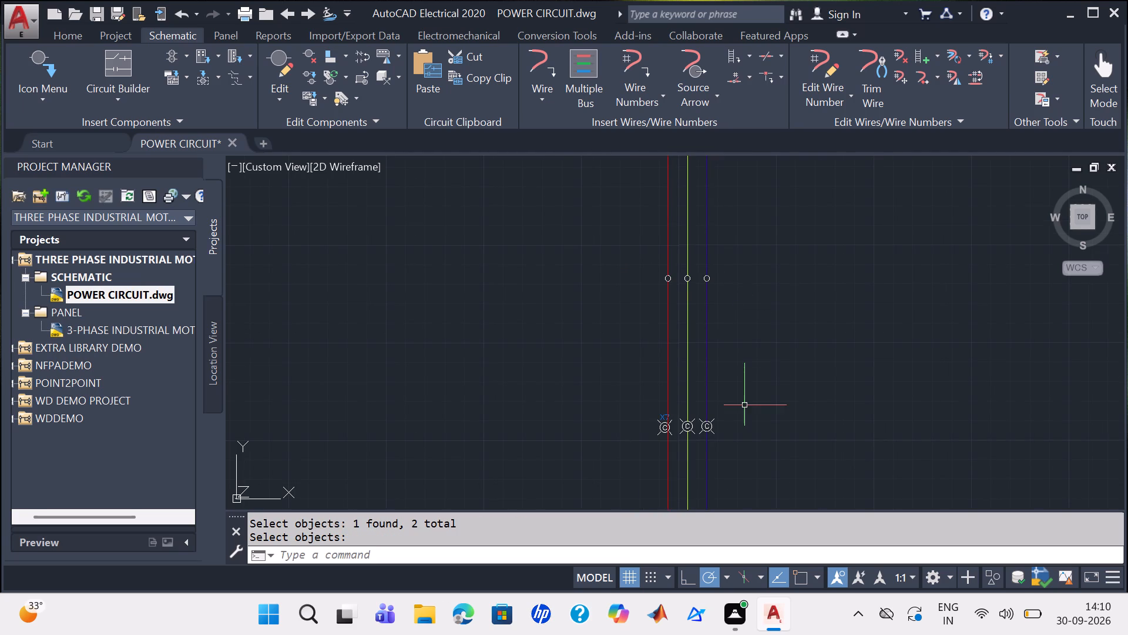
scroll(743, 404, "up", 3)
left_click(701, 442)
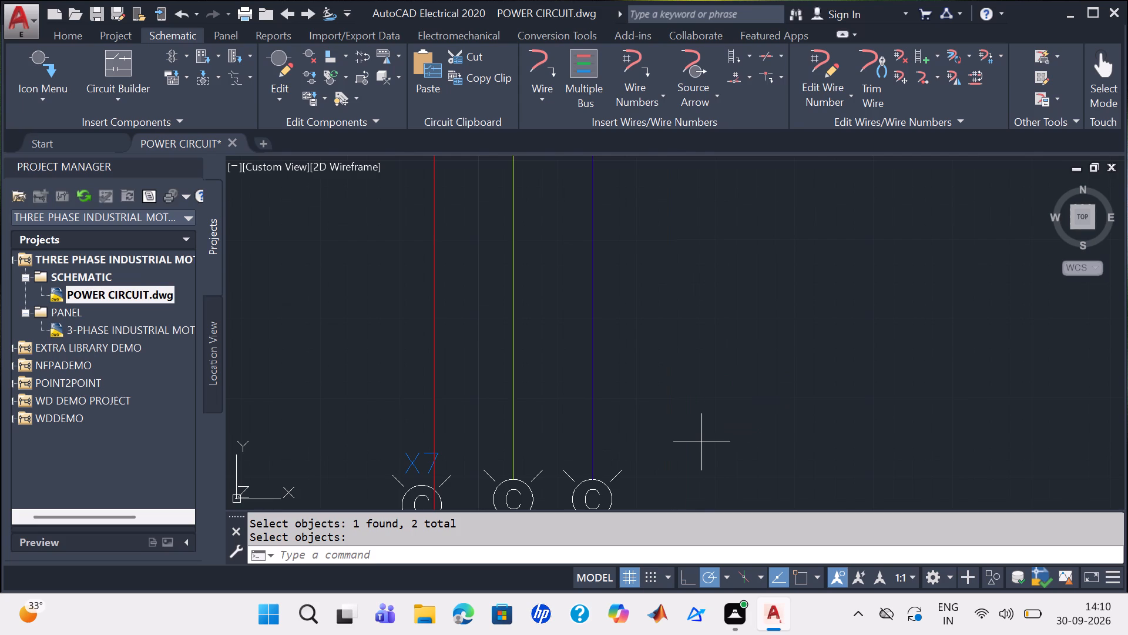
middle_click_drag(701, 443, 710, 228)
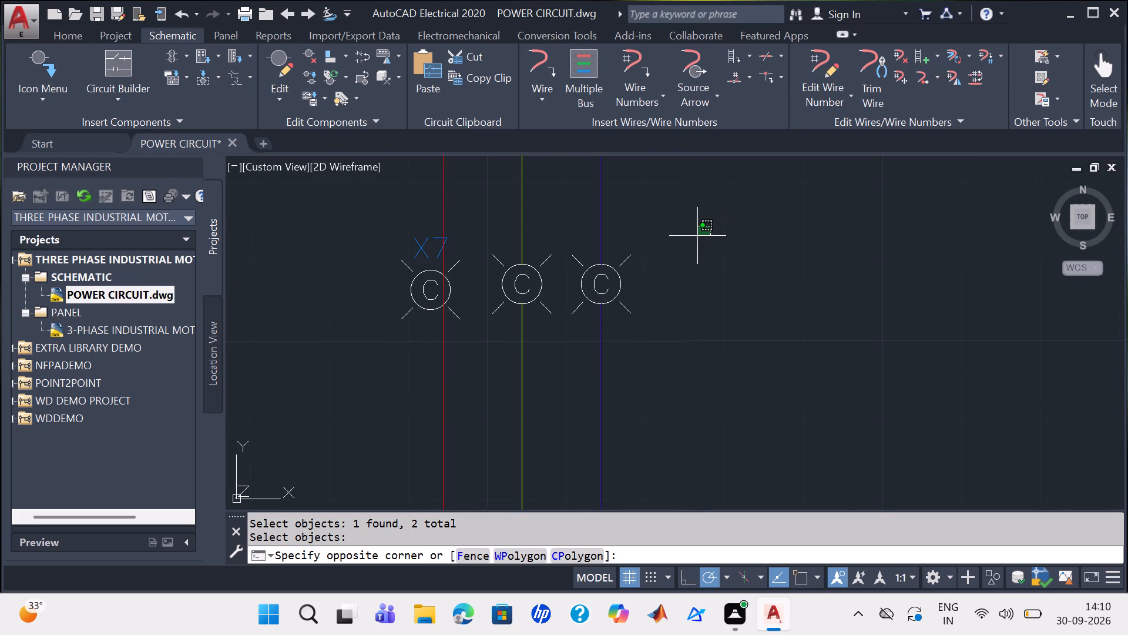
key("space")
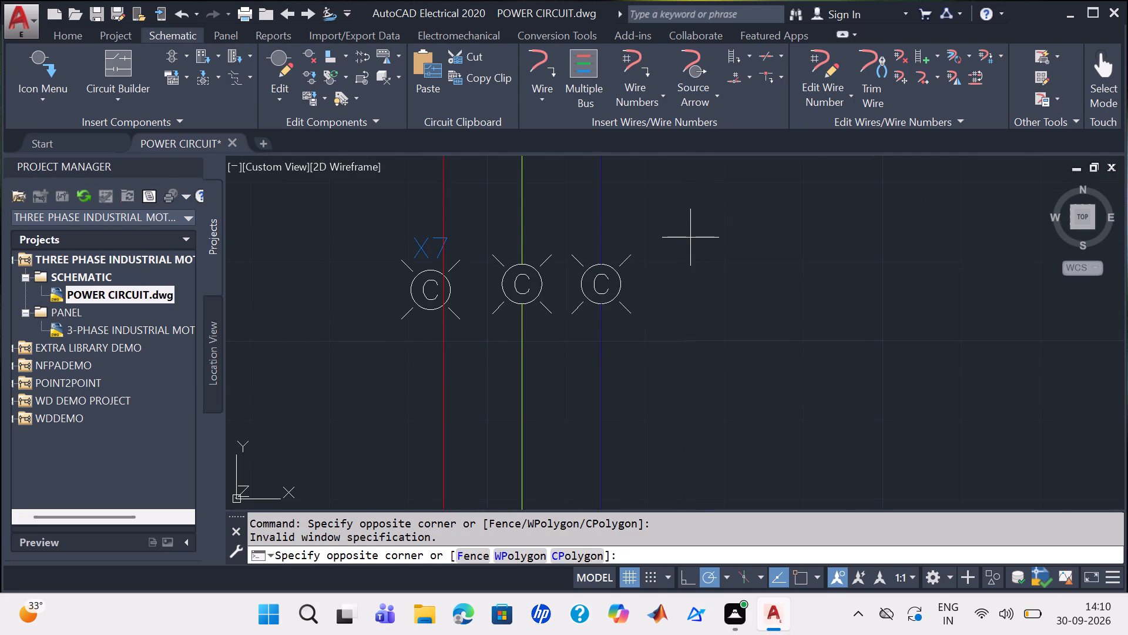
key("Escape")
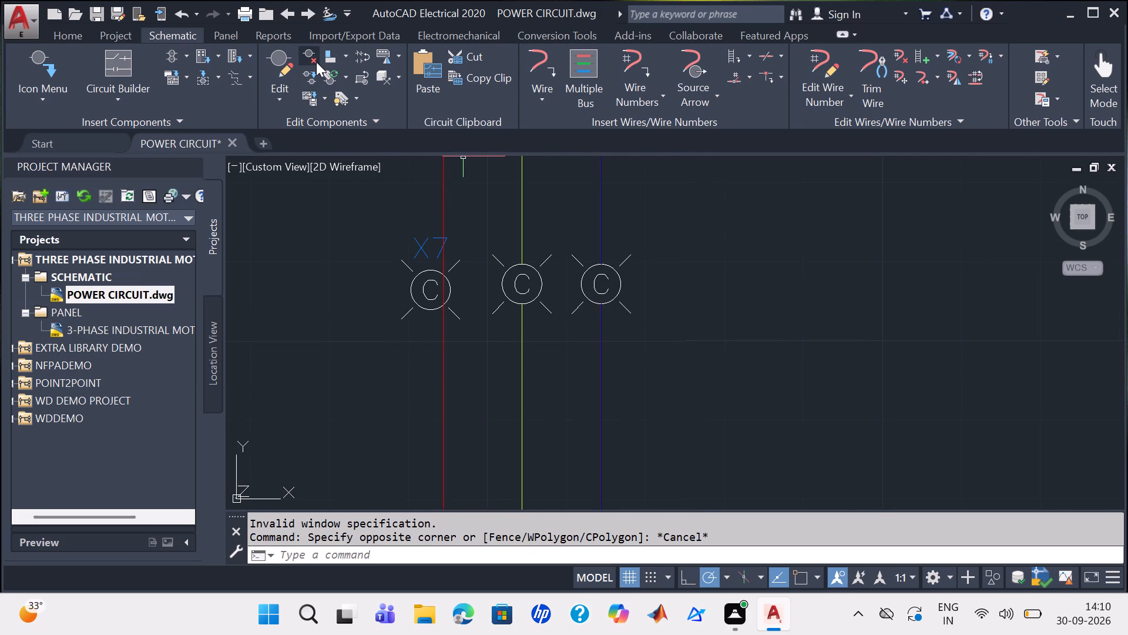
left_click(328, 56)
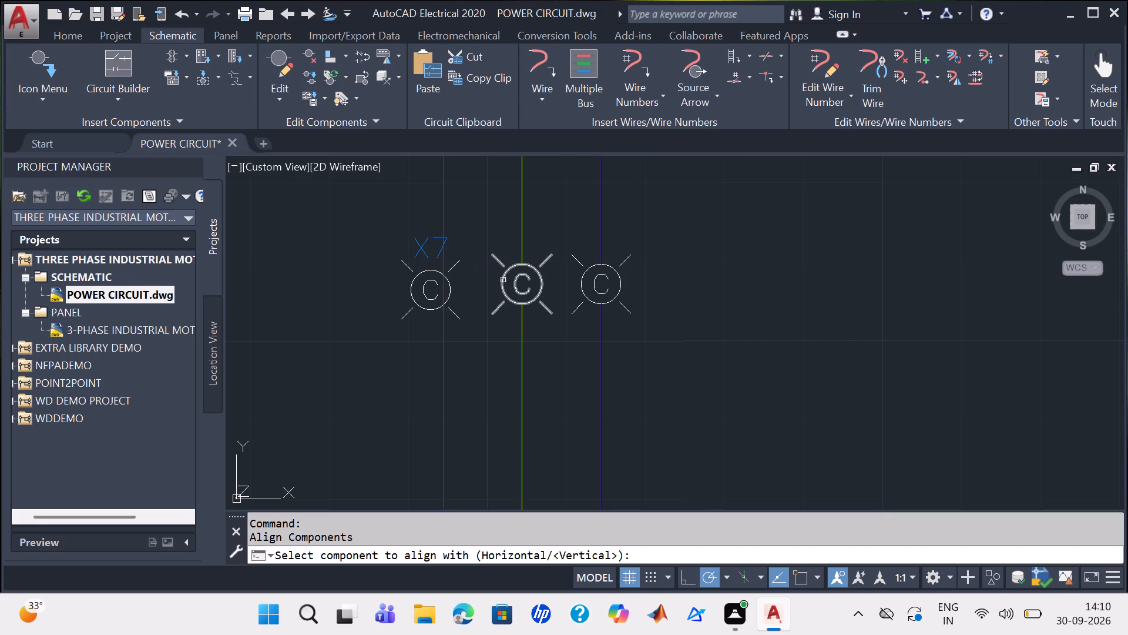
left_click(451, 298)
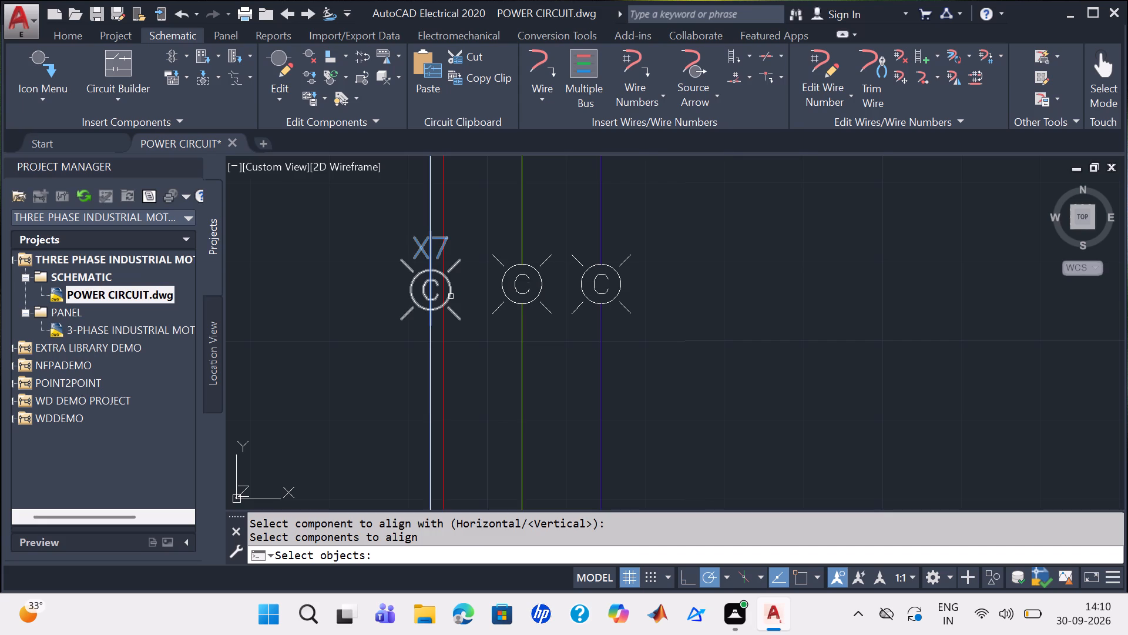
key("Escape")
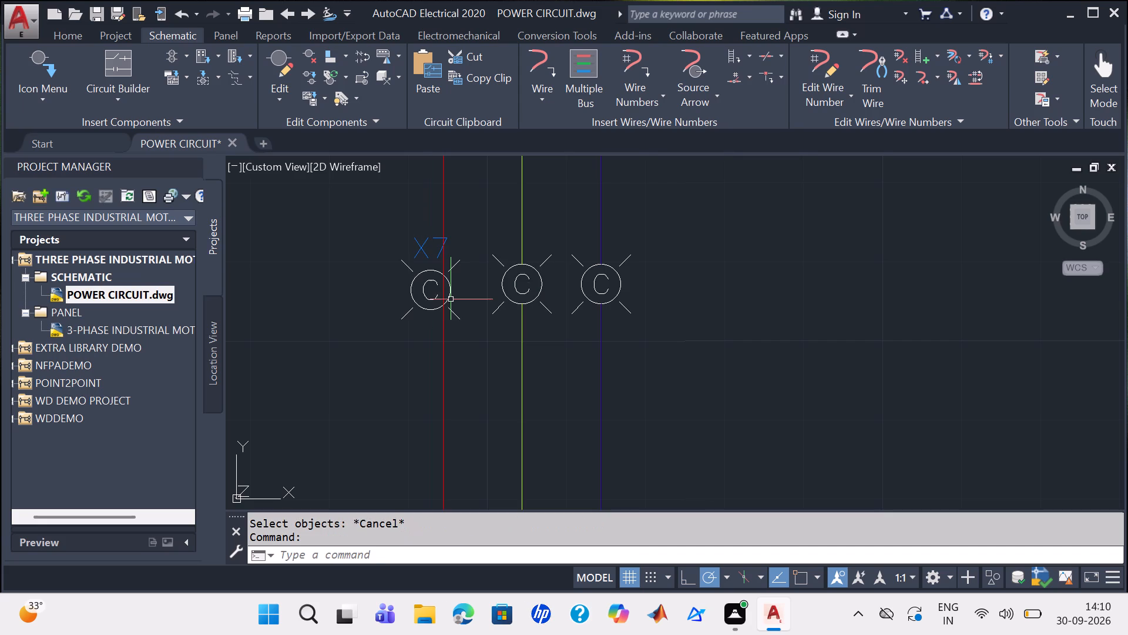
Delete the off-wire pilot light X7 beside the middle branch's red wire.
left_click(414, 300)
key("Delete")
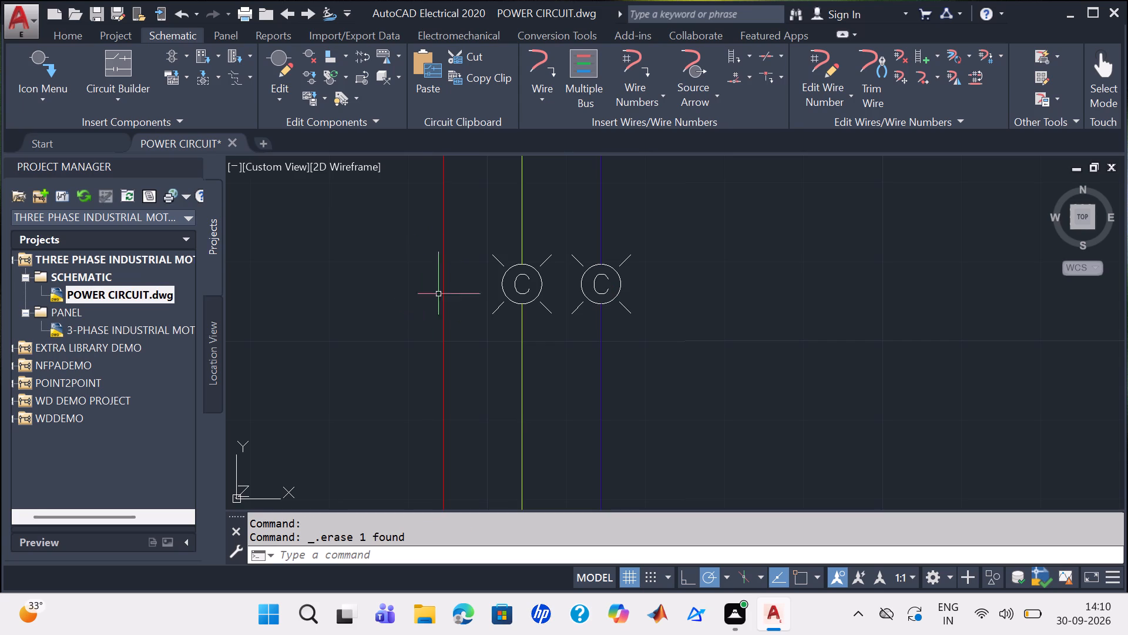
Insert a Clear Standard pilot light on the red wire, level with the other two lights, with its component tag left blank.
left_click(46, 59)
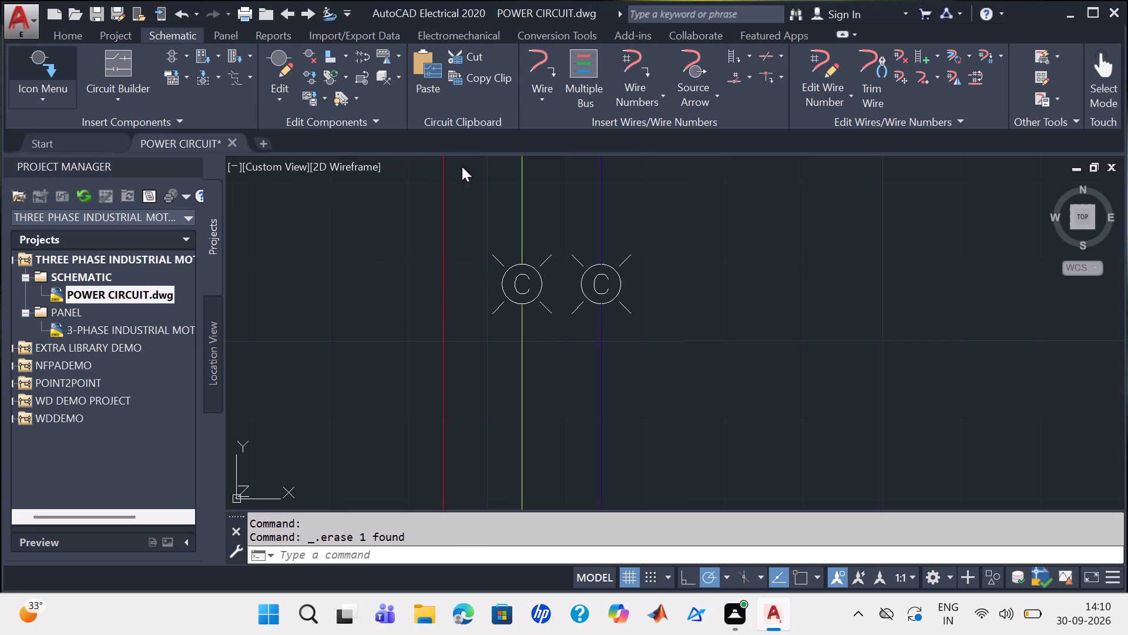
left_click(885, 203)
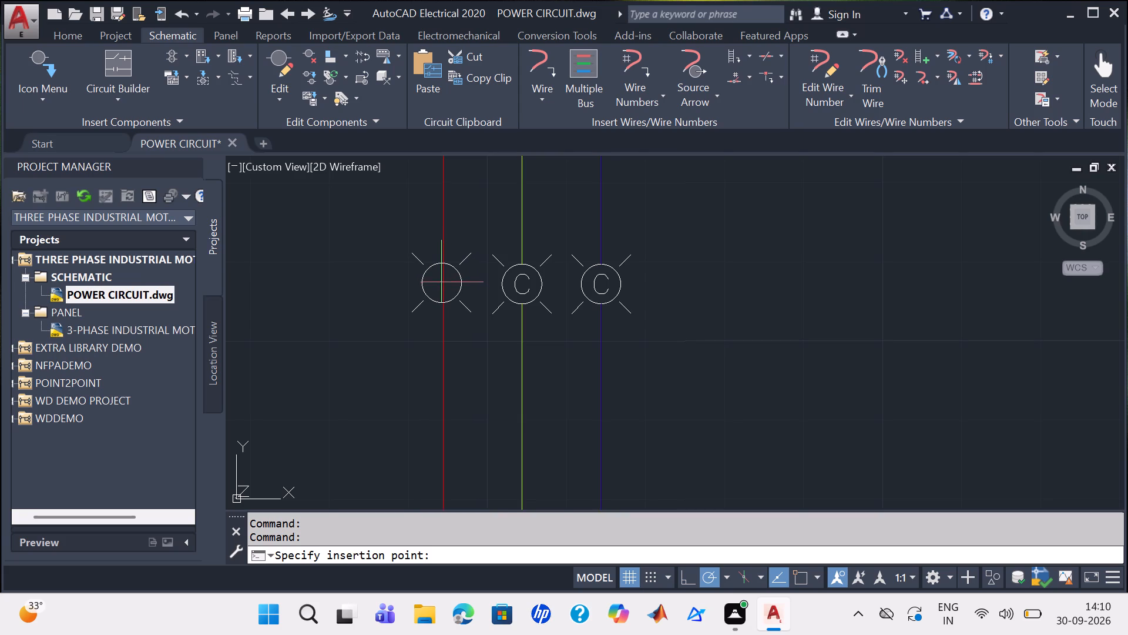
left_click(441, 282)
left_click_drag(319, 81, 256, 79)
key("BackSpace")
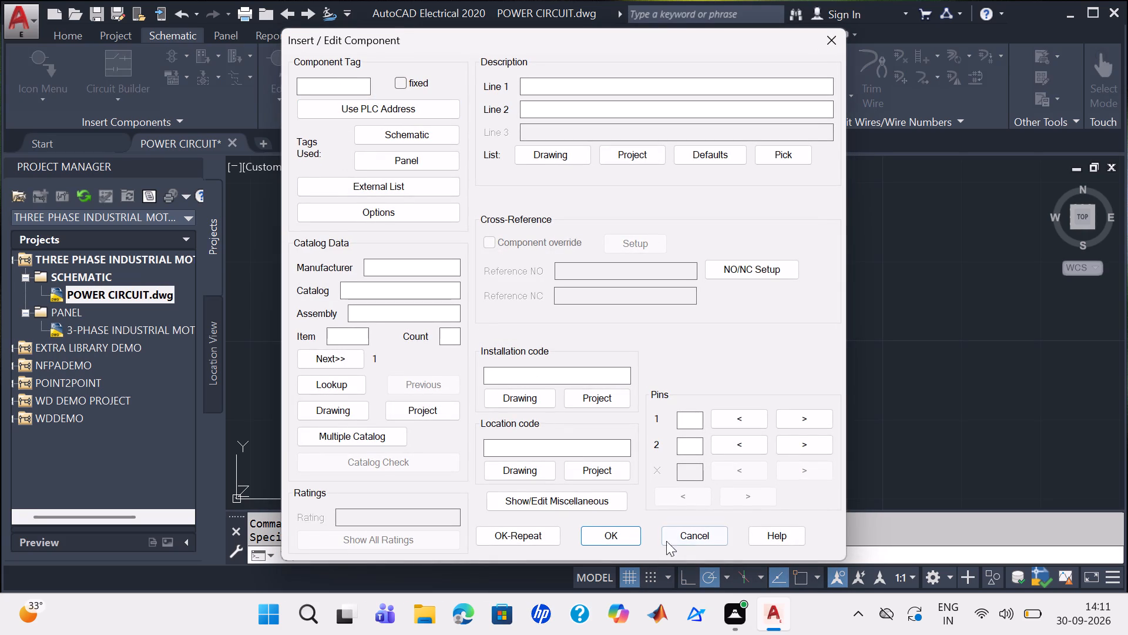
left_click(605, 537)
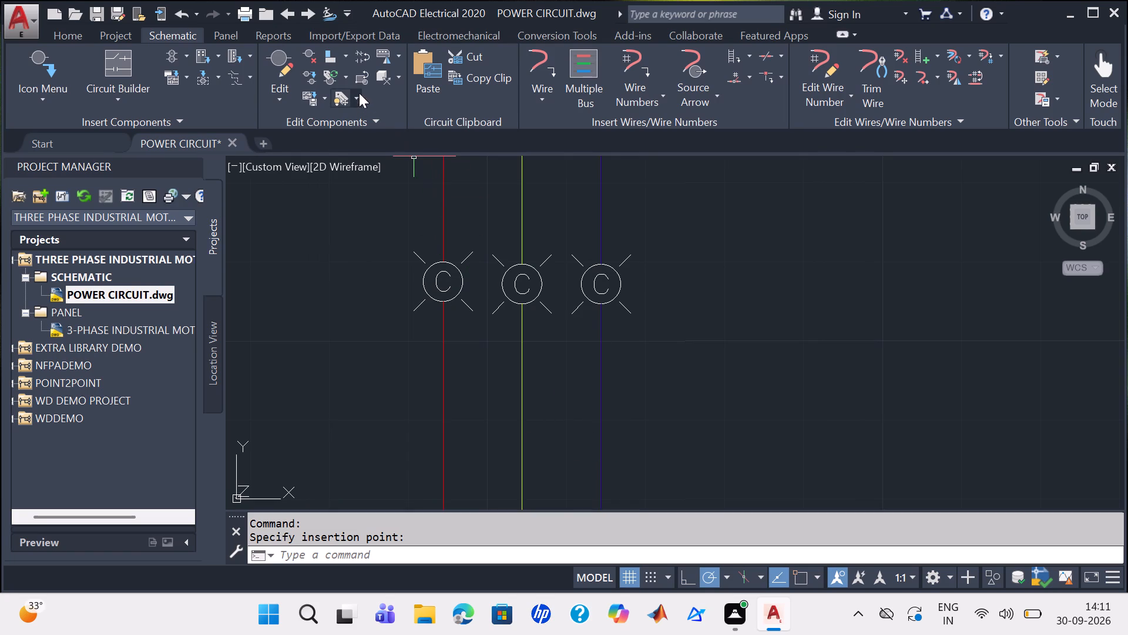
Align the middle branch's yellow and blue wire pilot lights horizontally with the red wire pilot light.
left_click(331, 51)
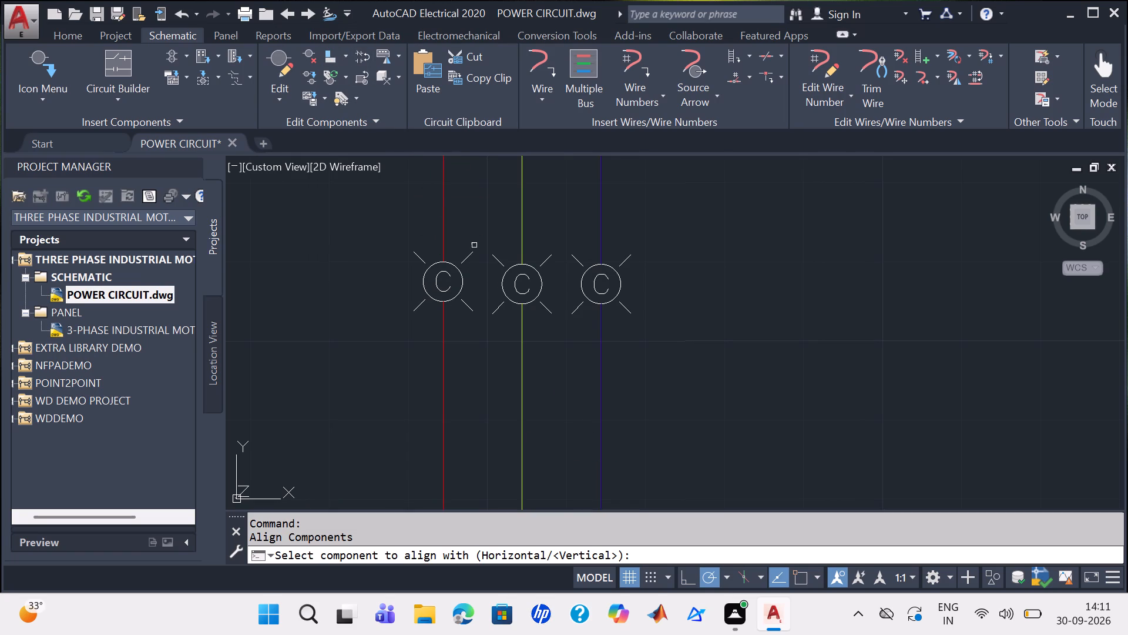
left_click(462, 276)
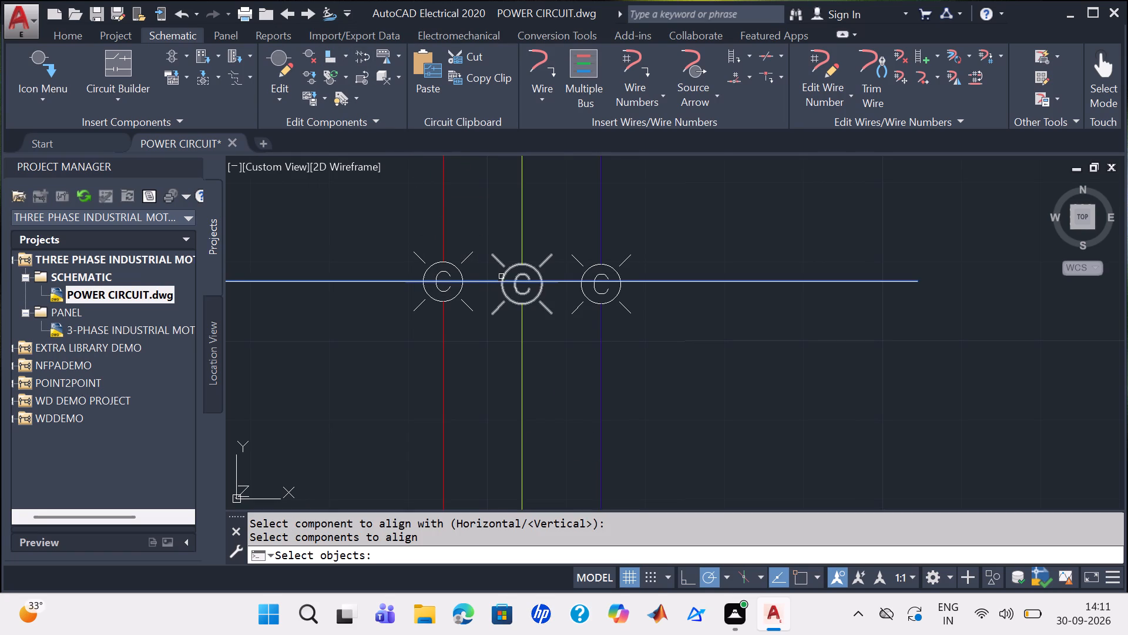
left_click(506, 270)
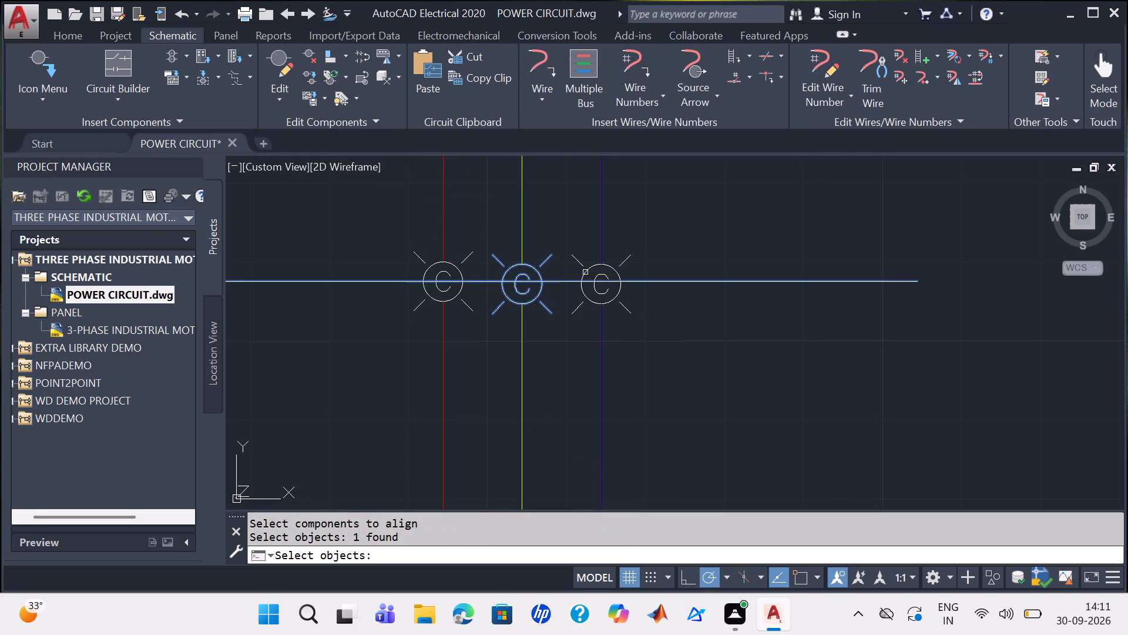
left_click(586, 272)
key("Return")
Align the yellow and blue wire terminals between the pilot lights and MACHINE MOTOR horizontally with that row's red wire terminal.
scroll(589, 289, "down", 2)
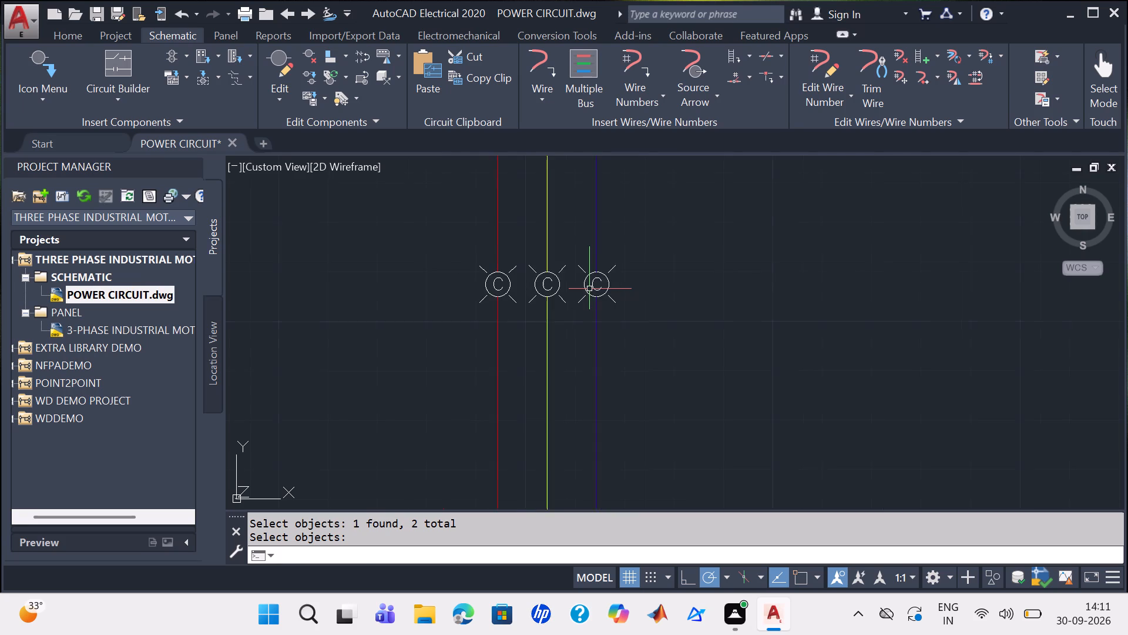
scroll(589, 289, "down", 2)
scroll(621, 522, "up", 5)
scroll(534, 266, "up", 1)
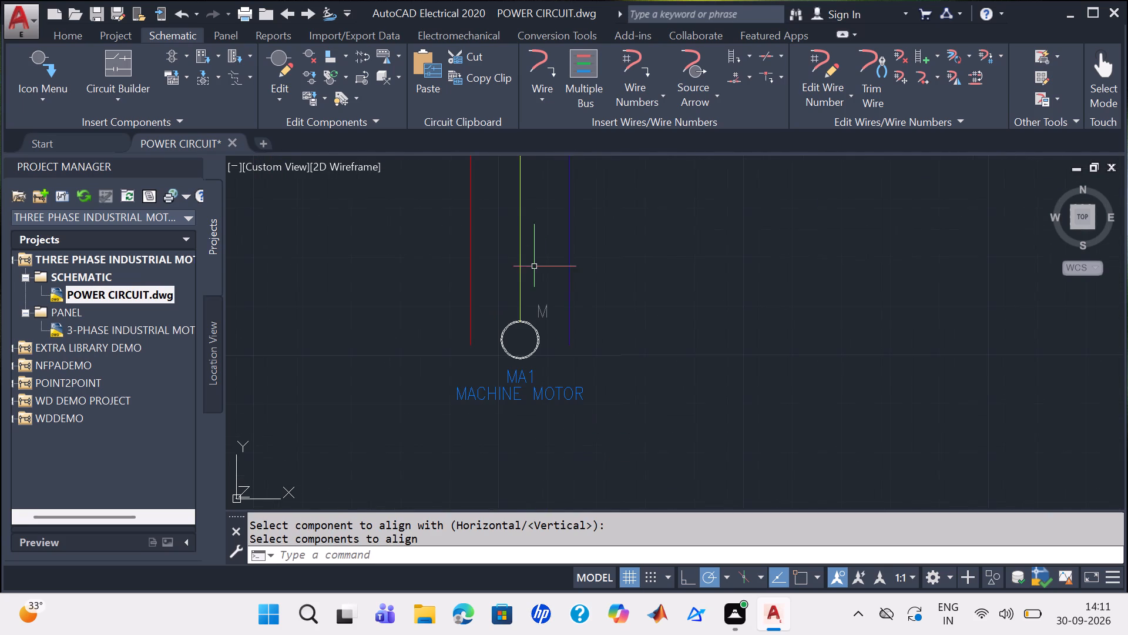
middle_click_drag(626, 287, 636, 472)
scroll(636, 472, "down", 1)
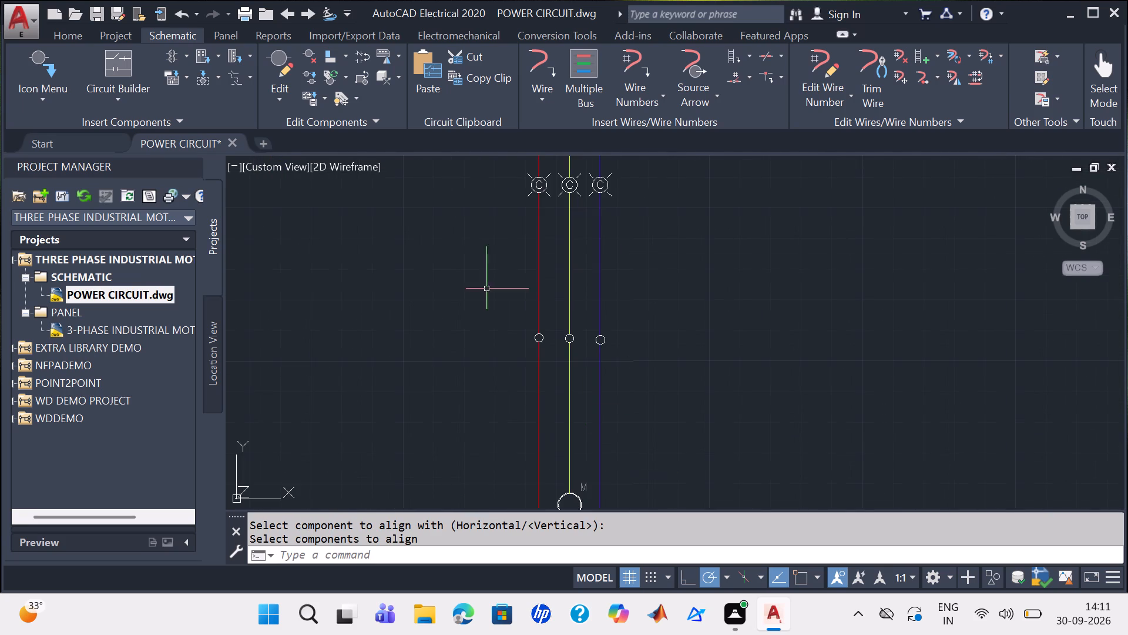
scroll(583, 322, "up", 1)
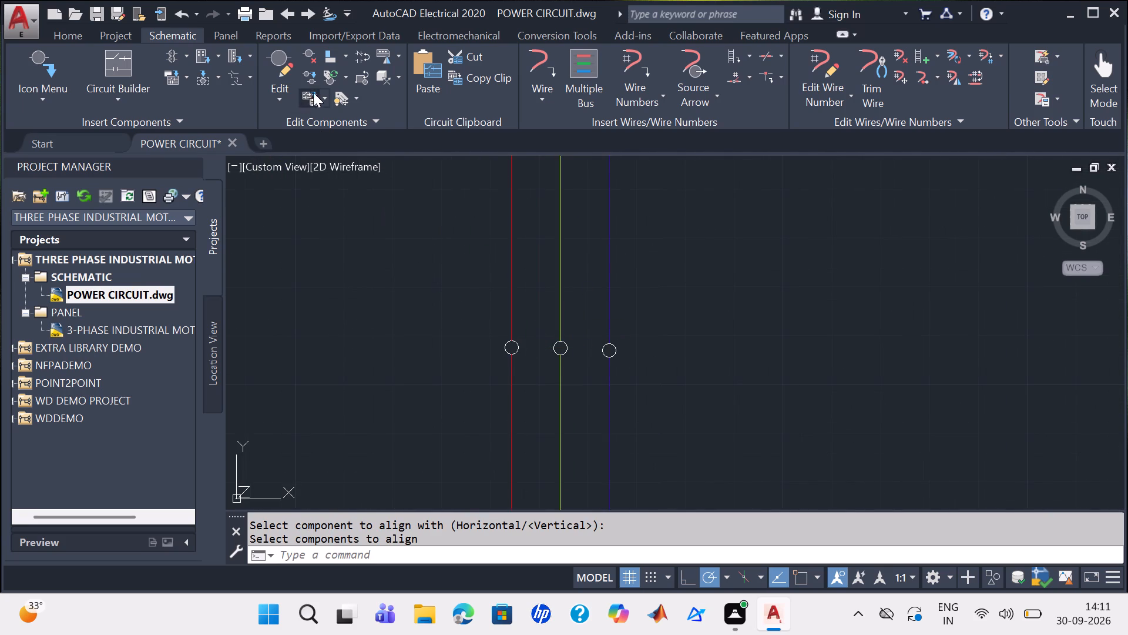
left_click(327, 56)
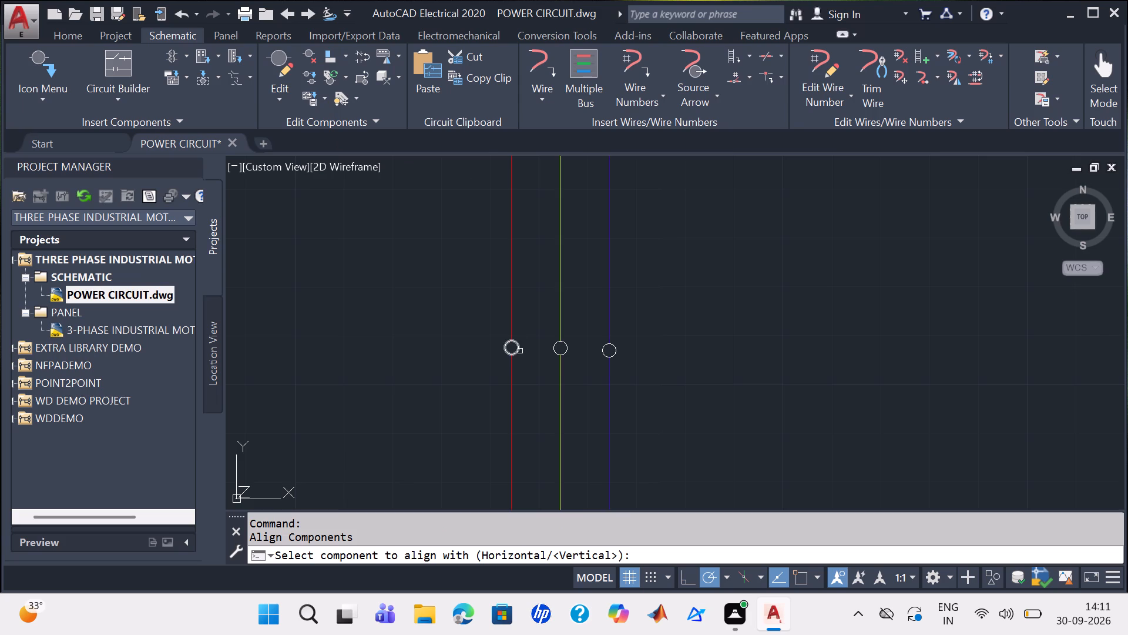
left_click(520, 352)
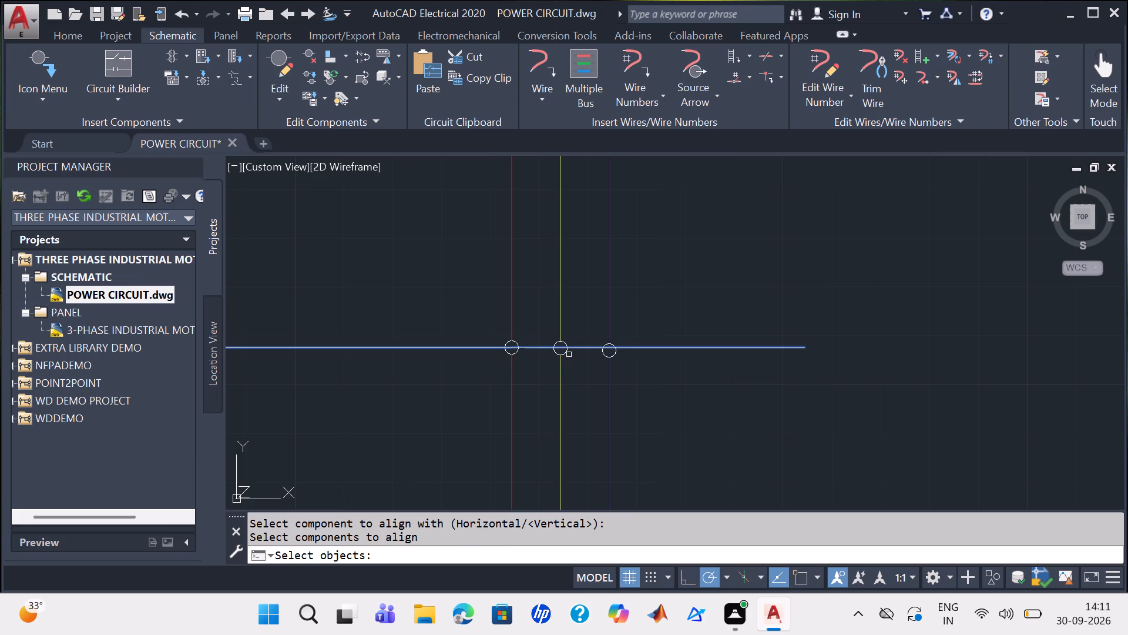
left_click(568, 353)
left_click(602, 352)
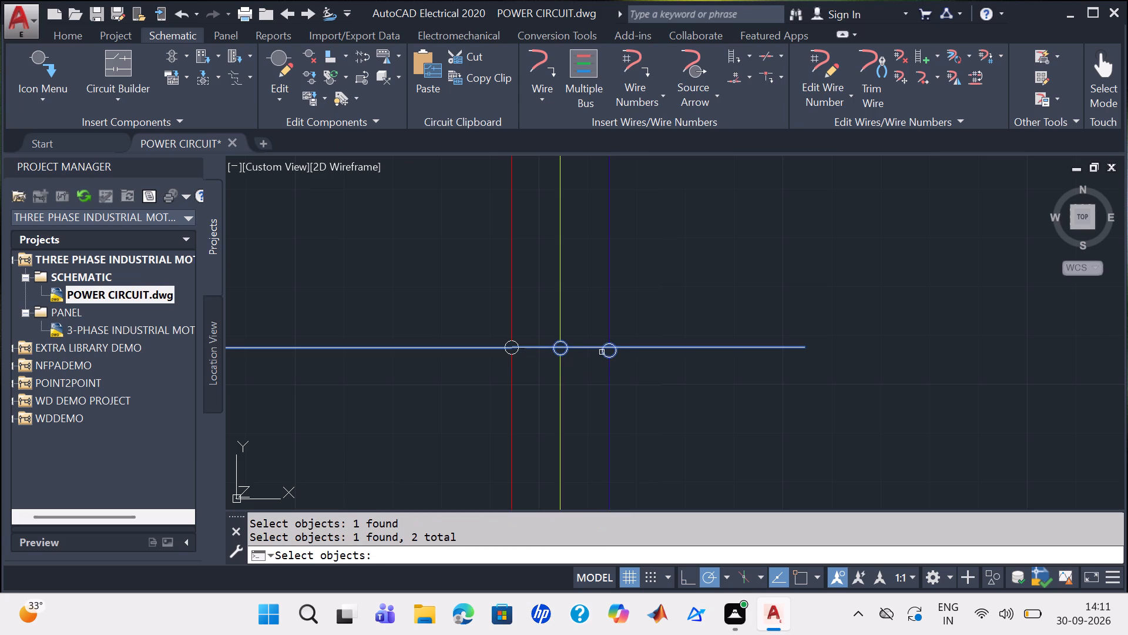
key("Return")
On the branch to the right of the MACHINE MOTOR branch, align the terminal row below contactor K20 horizontally with its red wire terminal.
scroll(603, 365, "down", 2)
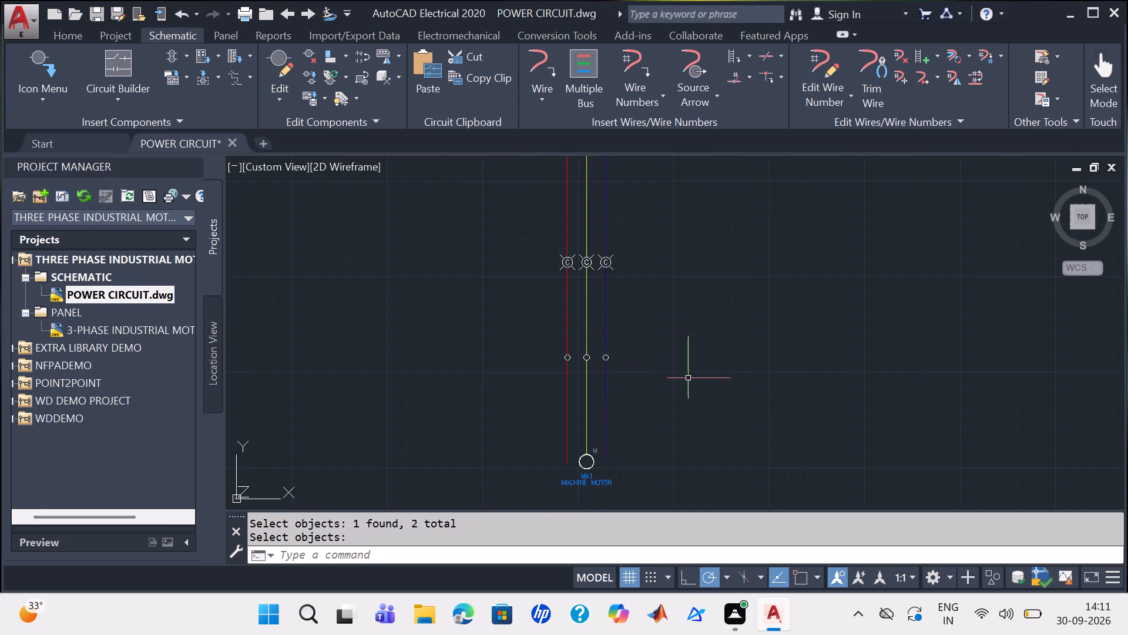
scroll(690, 379, "down", 1)
middle_click_drag(725, 253, 445, 368)
scroll(489, 343, "down", 1)
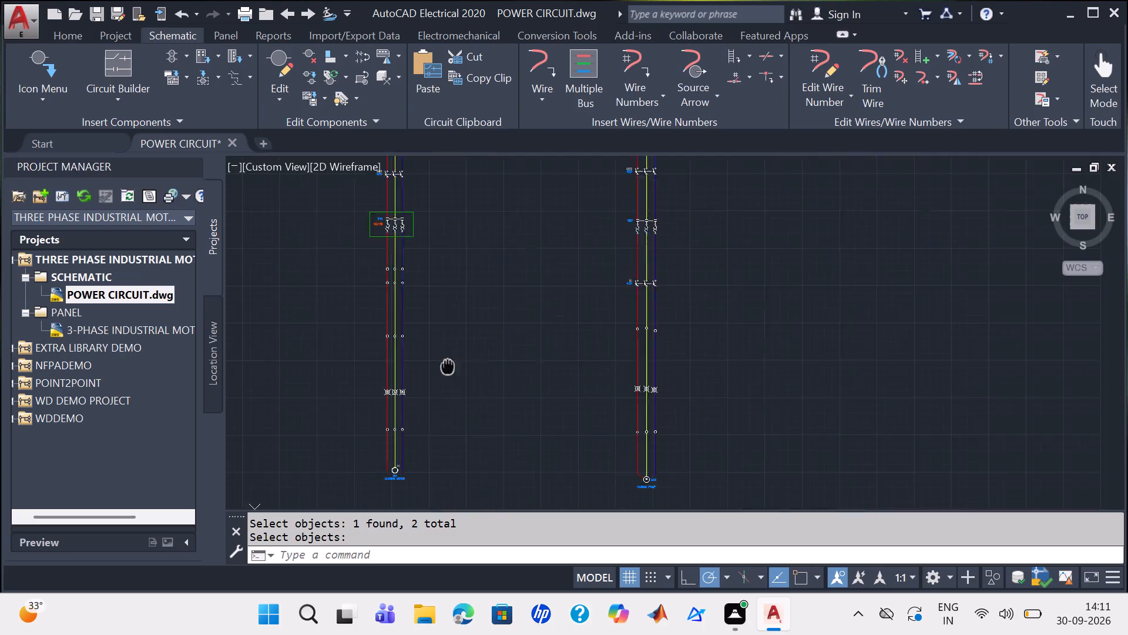
middle_click_drag(445, 368, 374, 405)
scroll(377, 406, "up", 2)
middle_click_drag(601, 339, 430, 417)
scroll(601, 339, "down", 1)
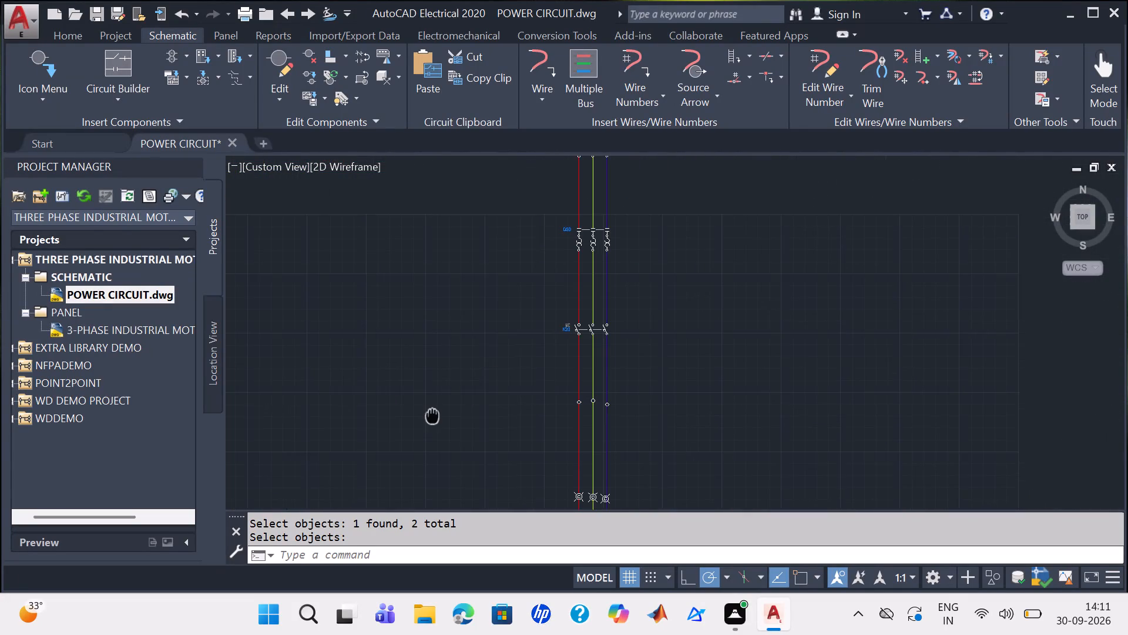
middle_click_drag(430, 417, 432, 415)
scroll(506, 424, "up", 1)
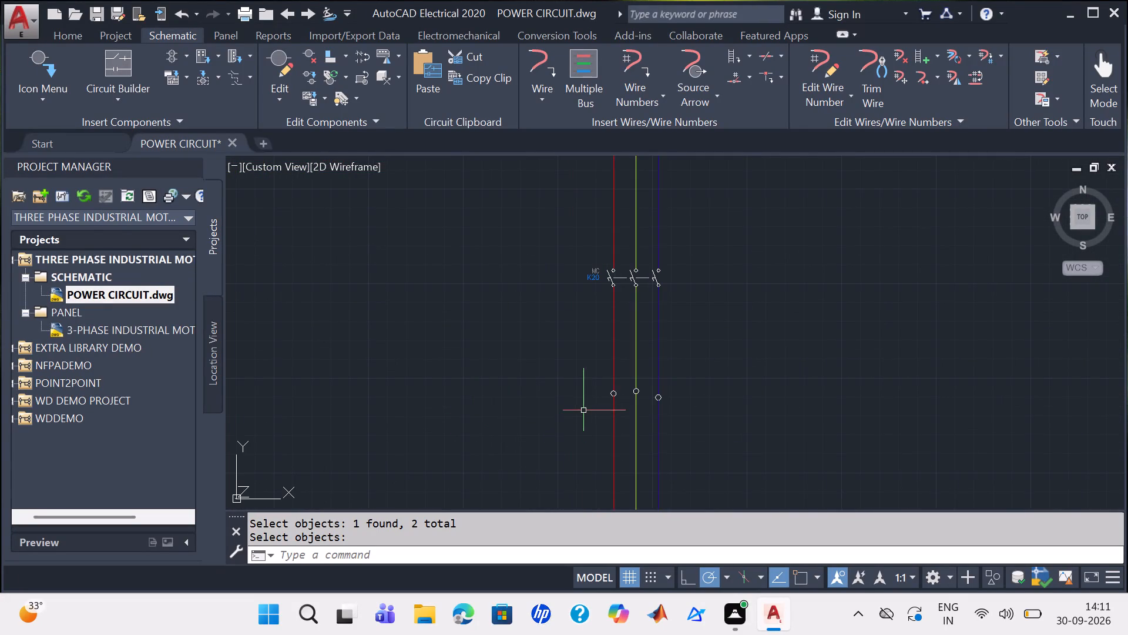
middle_click_drag(555, 425, 492, 230)
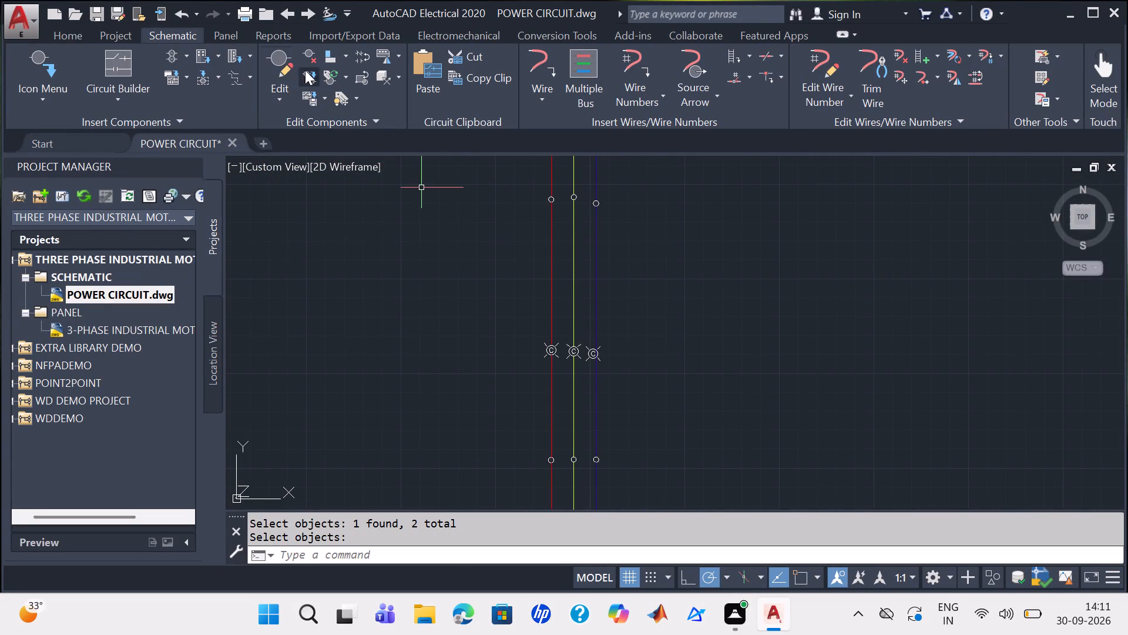
left_click(330, 48)
scroll(568, 265, "up", 2)
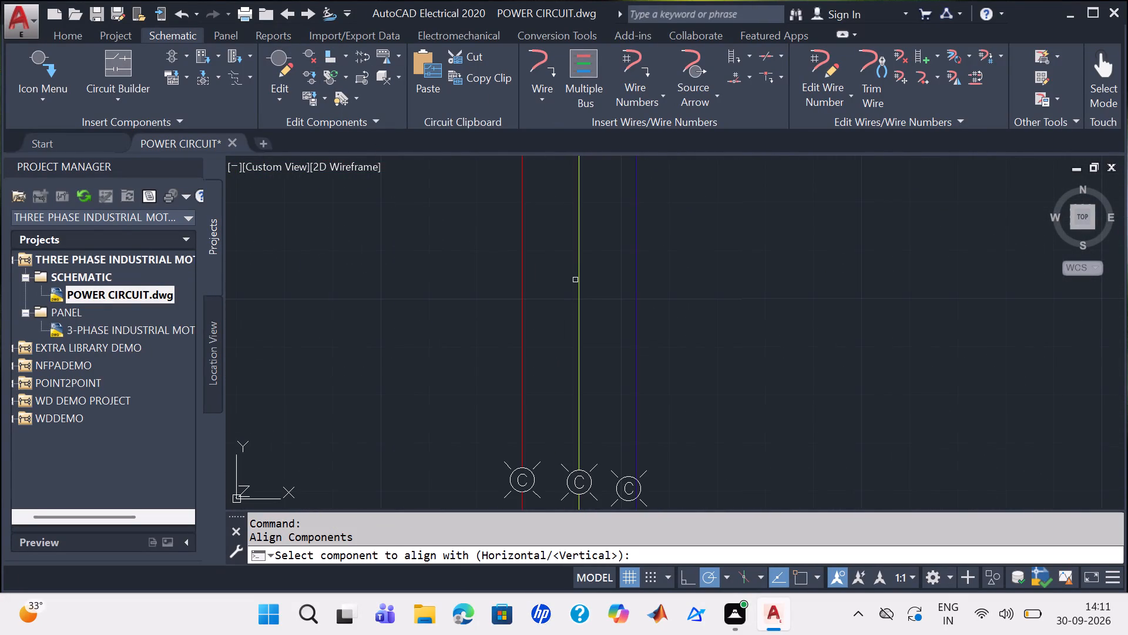
middle_click_drag(558, 253, 565, 348)
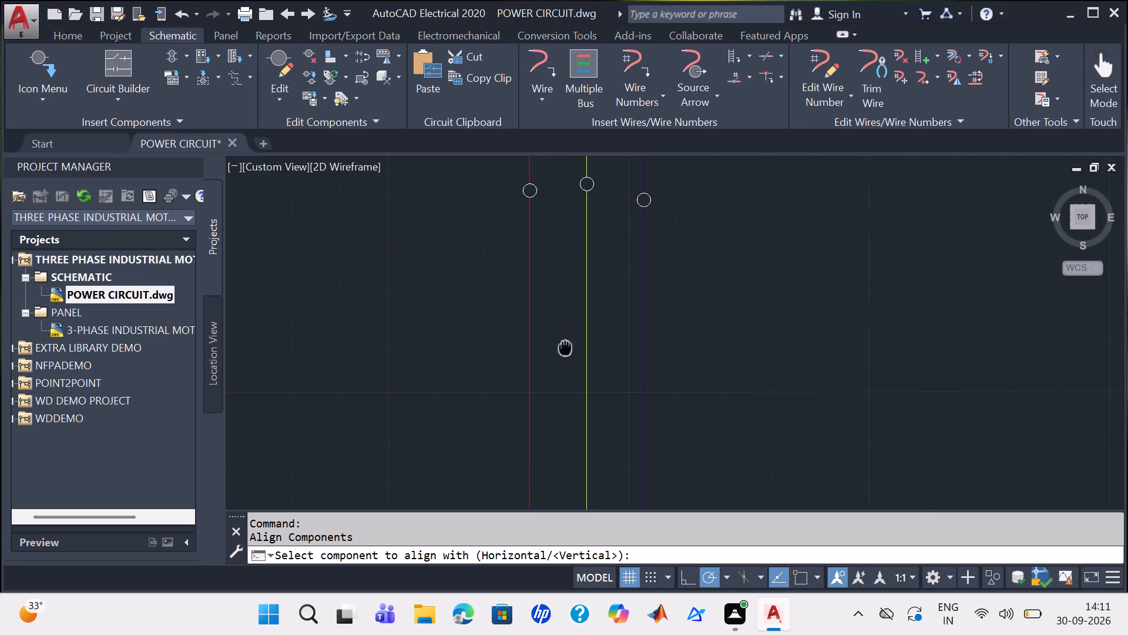
middle_click_drag(565, 348, 586, 419)
scroll(586, 418, "down", 1)
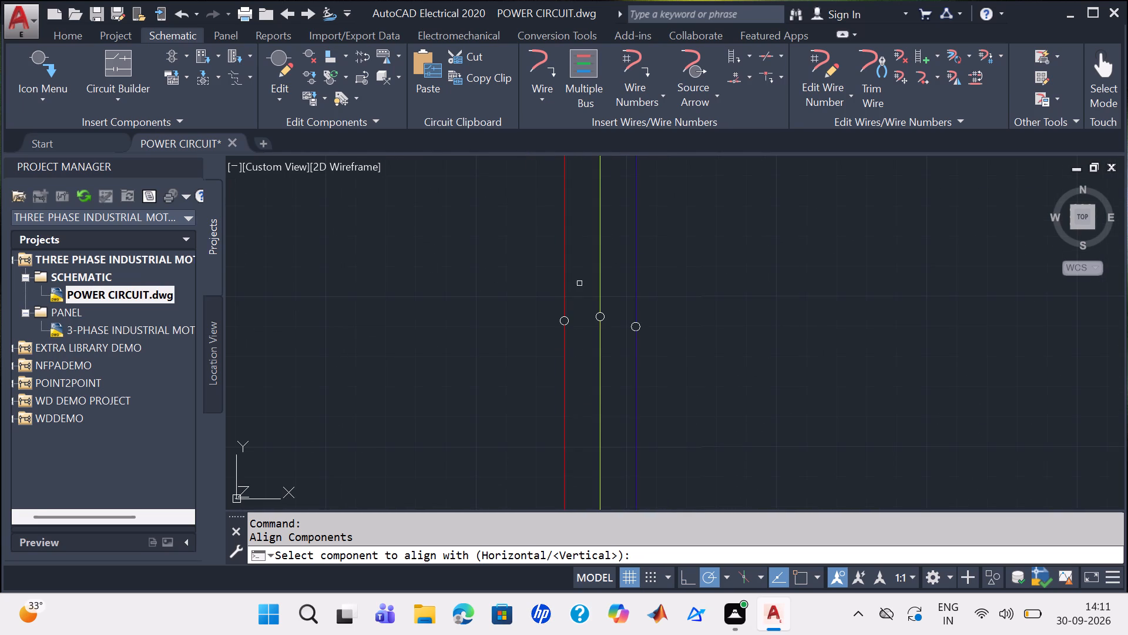
left_click(568, 322)
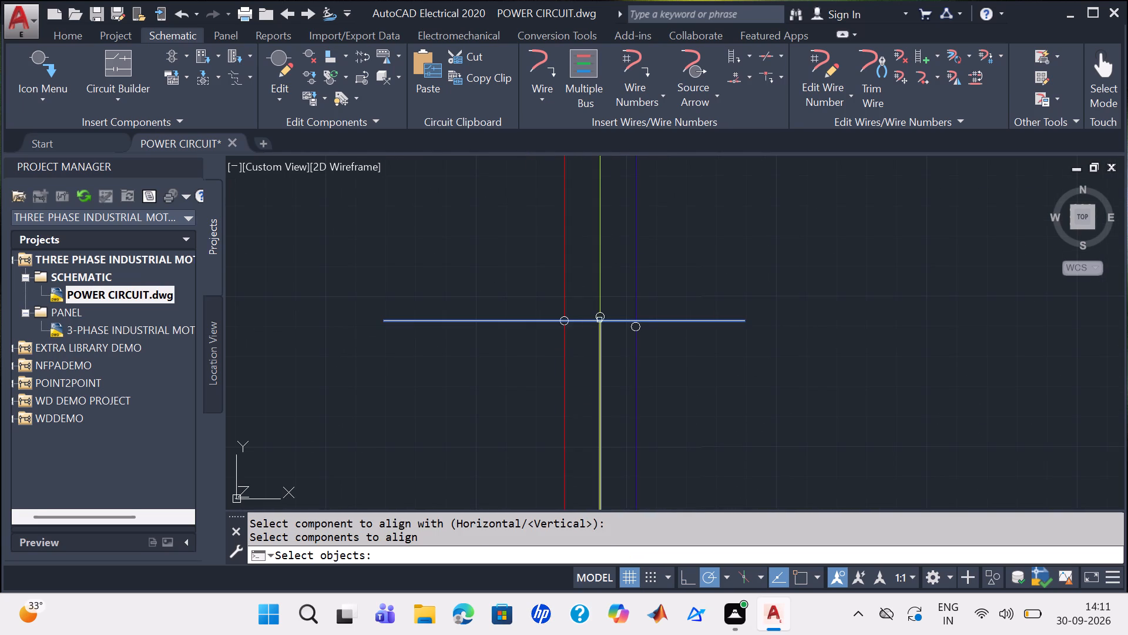
left_click(594, 318)
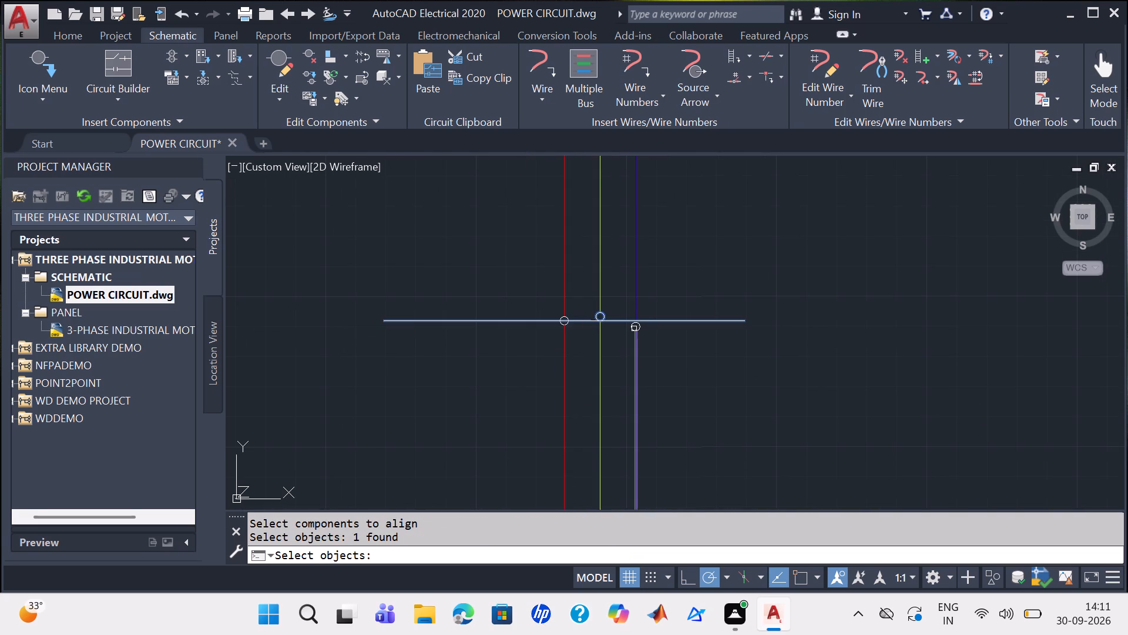
left_click(632, 328)
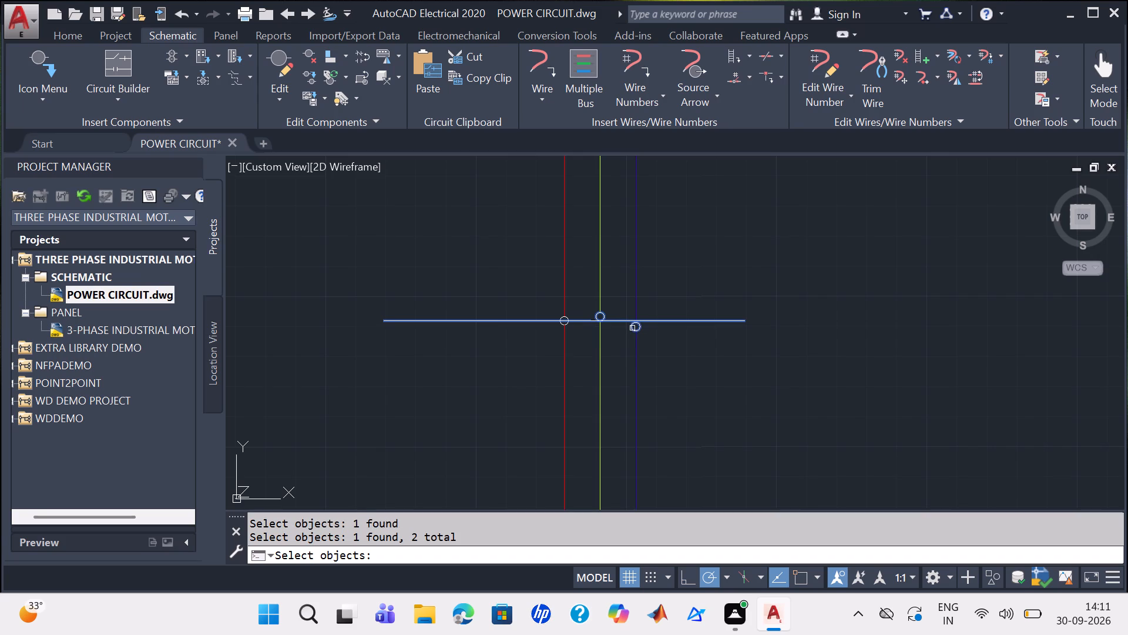
key("Return")
Delete the pilot light that sits off the blue wire on the K20 branch.
scroll(600, 439, "down", 1)
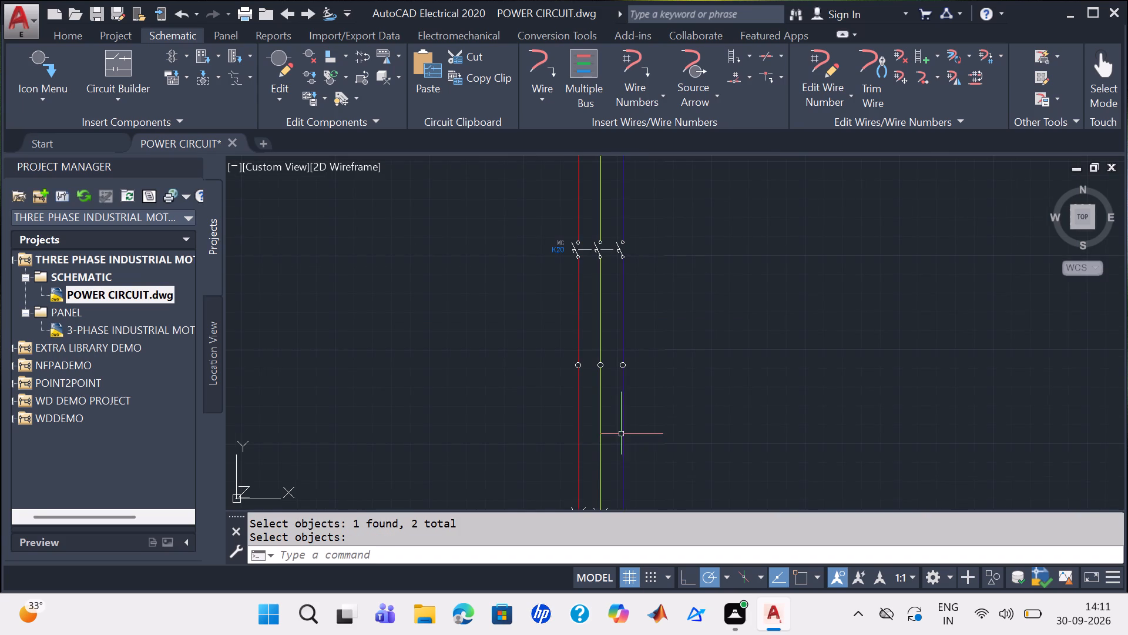
middle_click_drag(644, 436, 649, 202)
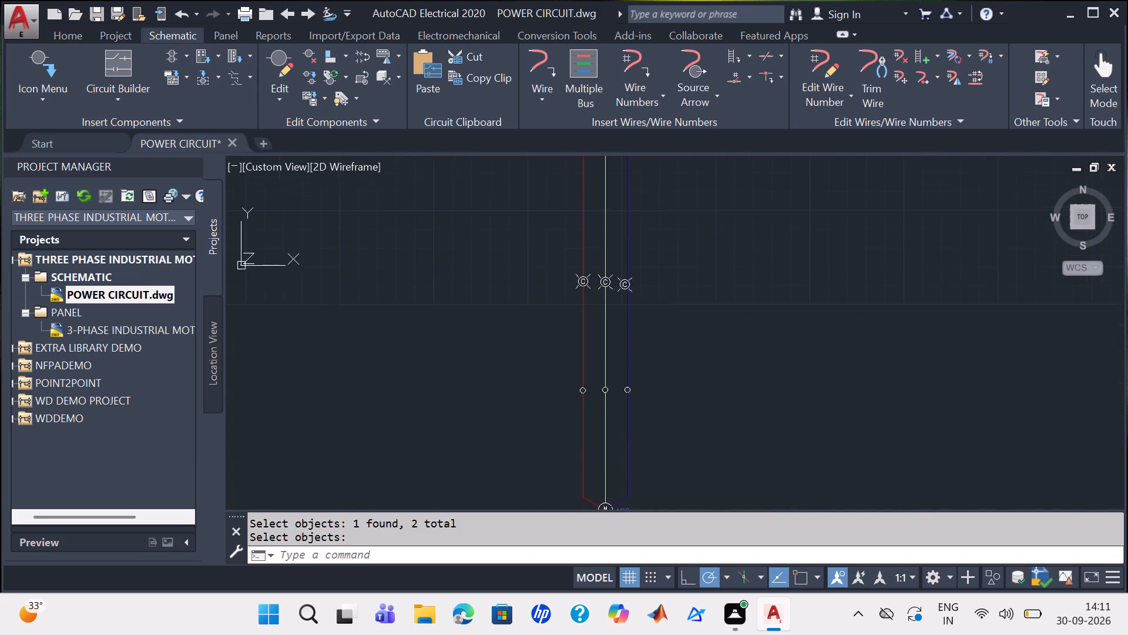
scroll(648, 203, "down", 1)
scroll(646, 206, "up", 3)
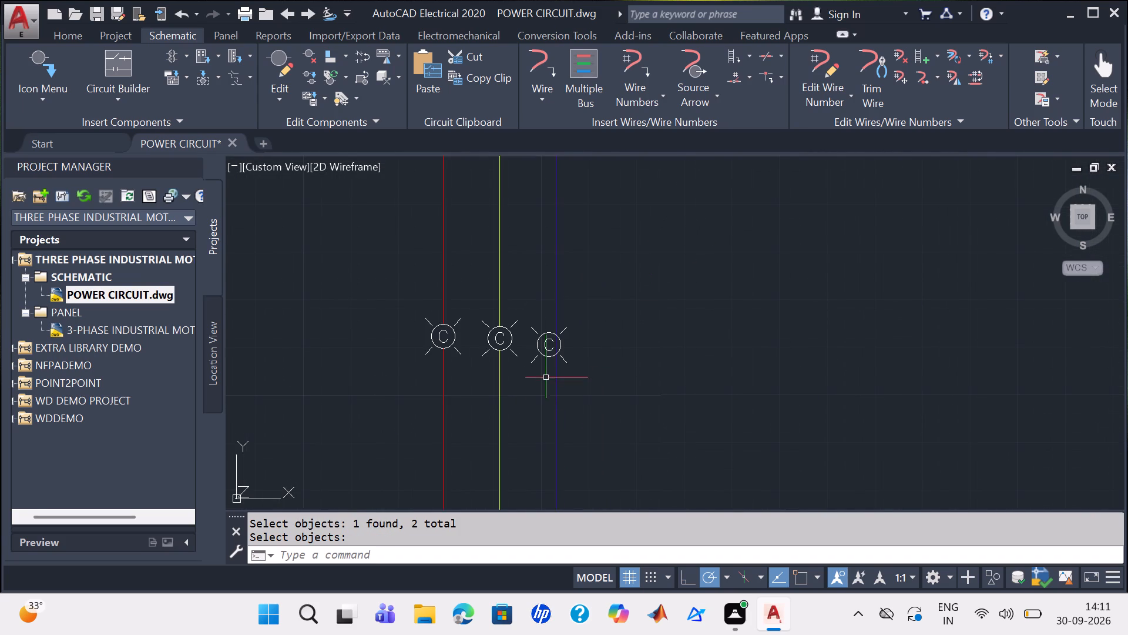
left_click(544, 352)
key("Delete")
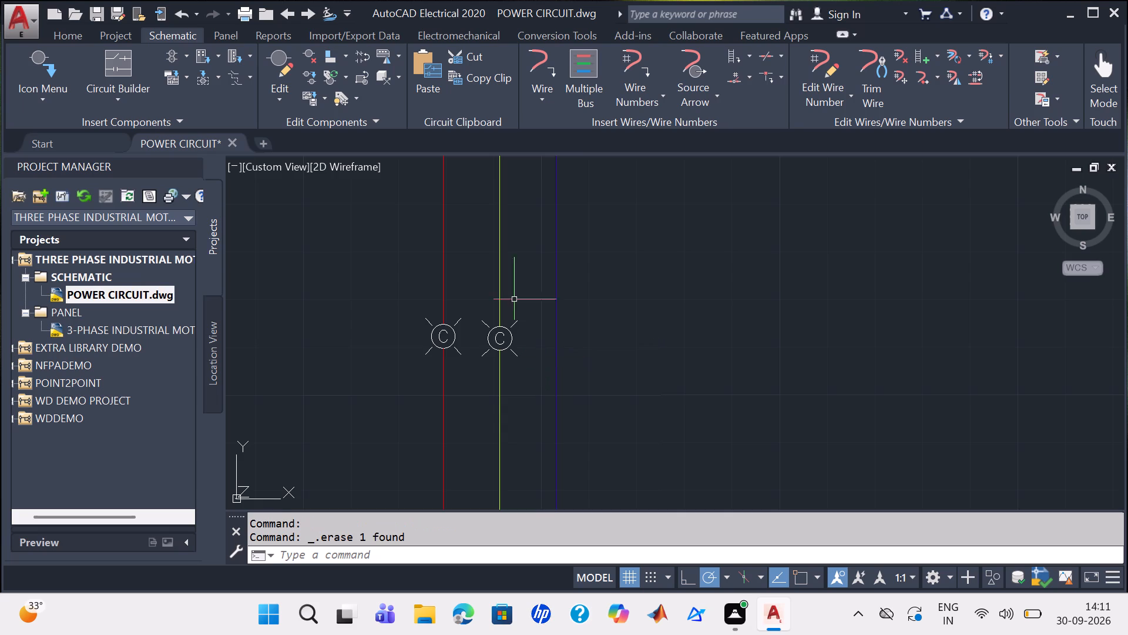
Insert a clear pilot light on the K20 branch's blue wire, level with the other two lights, with its component tag left blank.
left_click(34, 59)
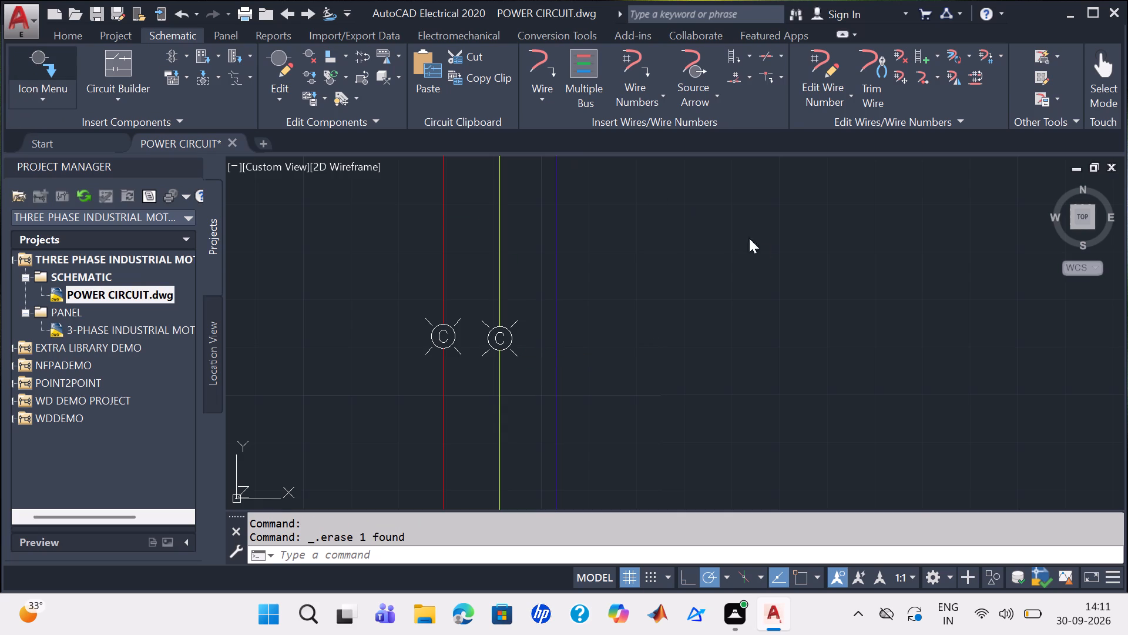
left_click(879, 135)
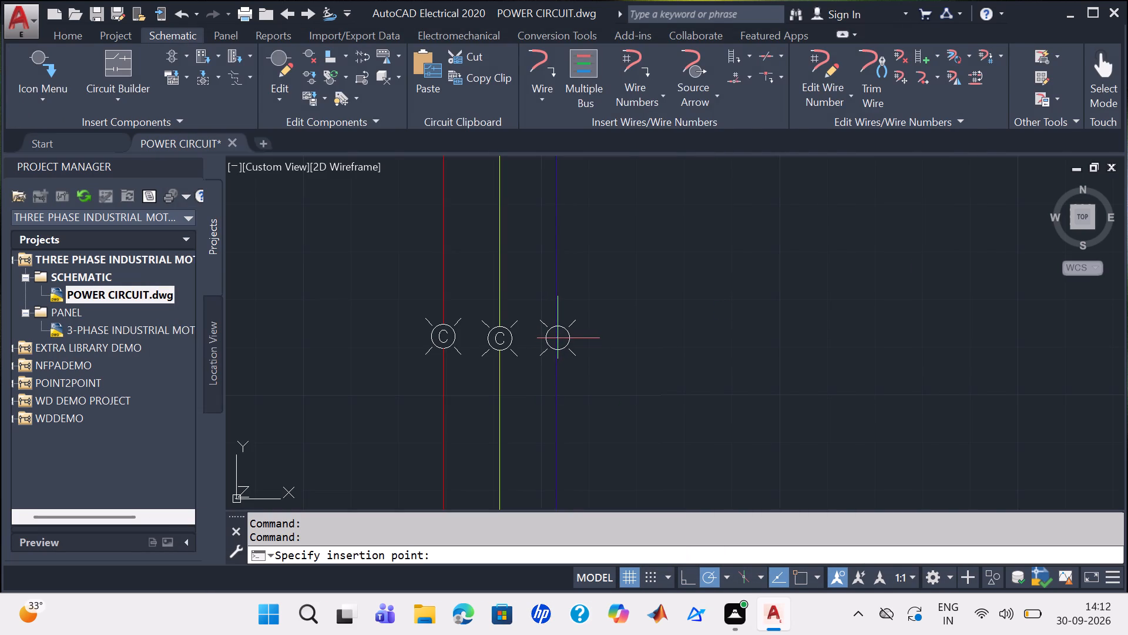
left_click(556, 337)
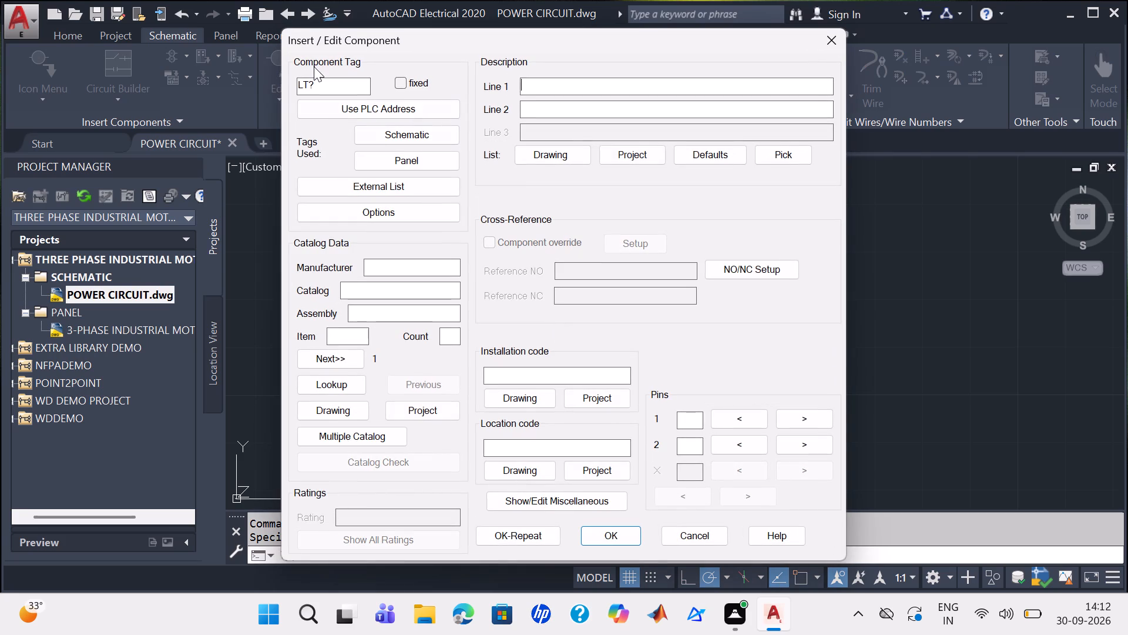
left_click_drag(320, 83, 220, 94)
key("BackSpace")
left_click(605, 532)
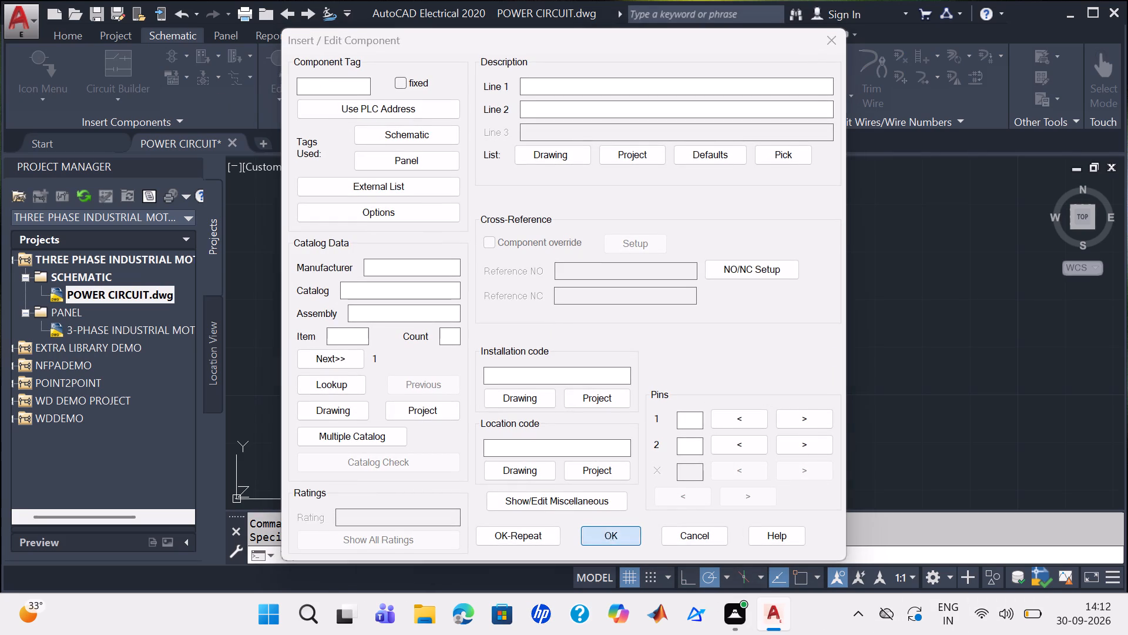
Align the K20 branch's yellow and blue wire pilot lights horizontally with the red wire pilot light.
scroll(642, 342, "down", 1)
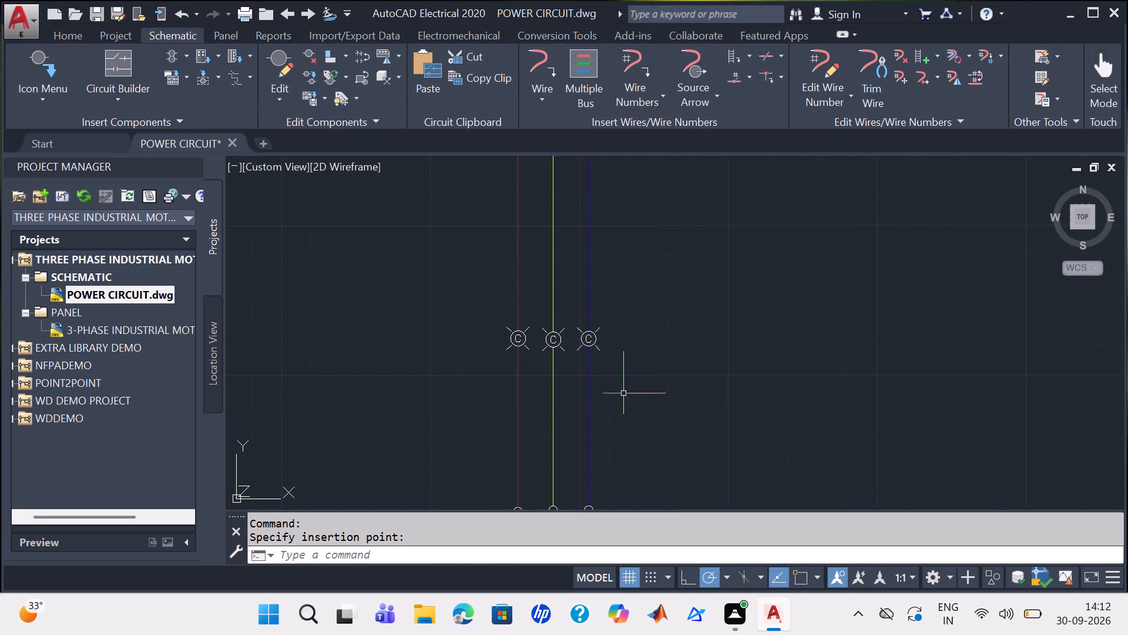
left_click(326, 53)
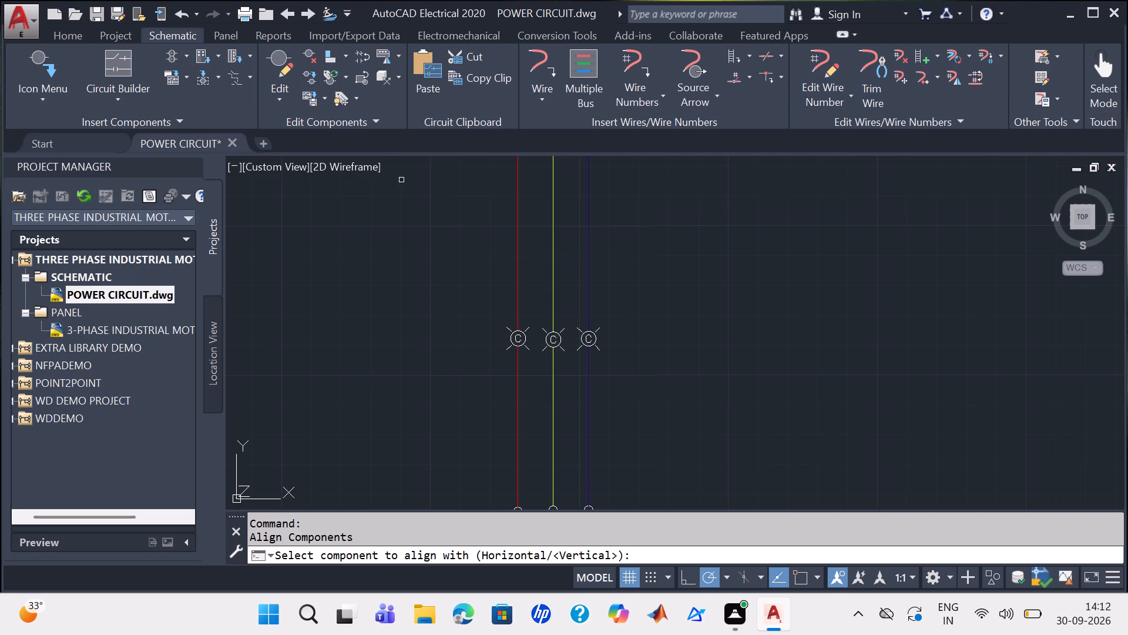
left_click(515, 337)
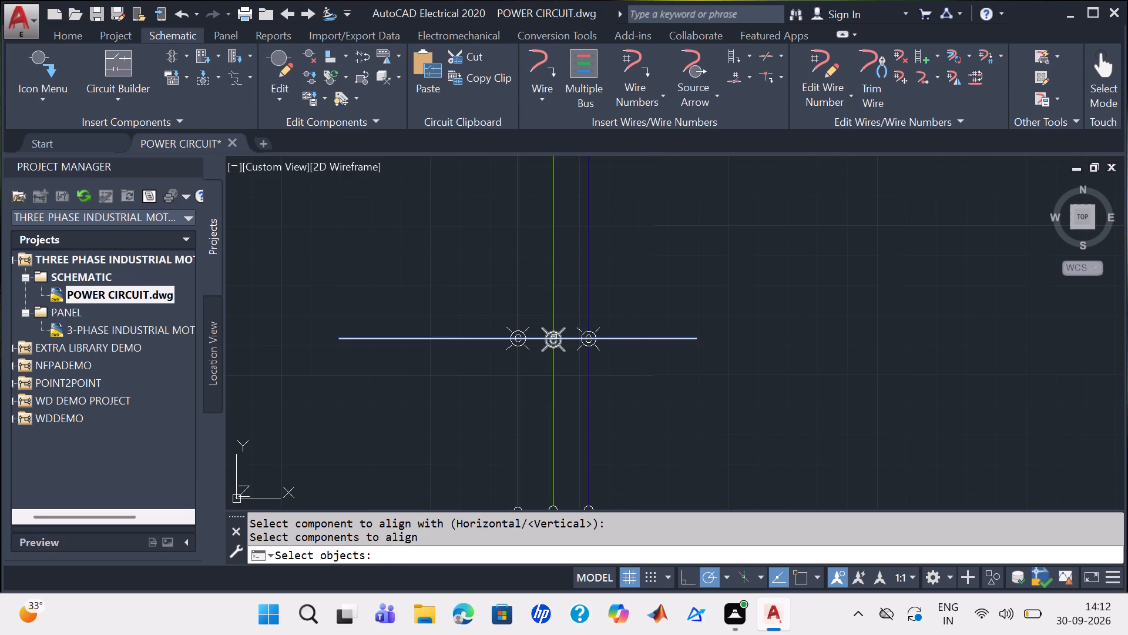
left_click(554, 337)
left_click(591, 331)
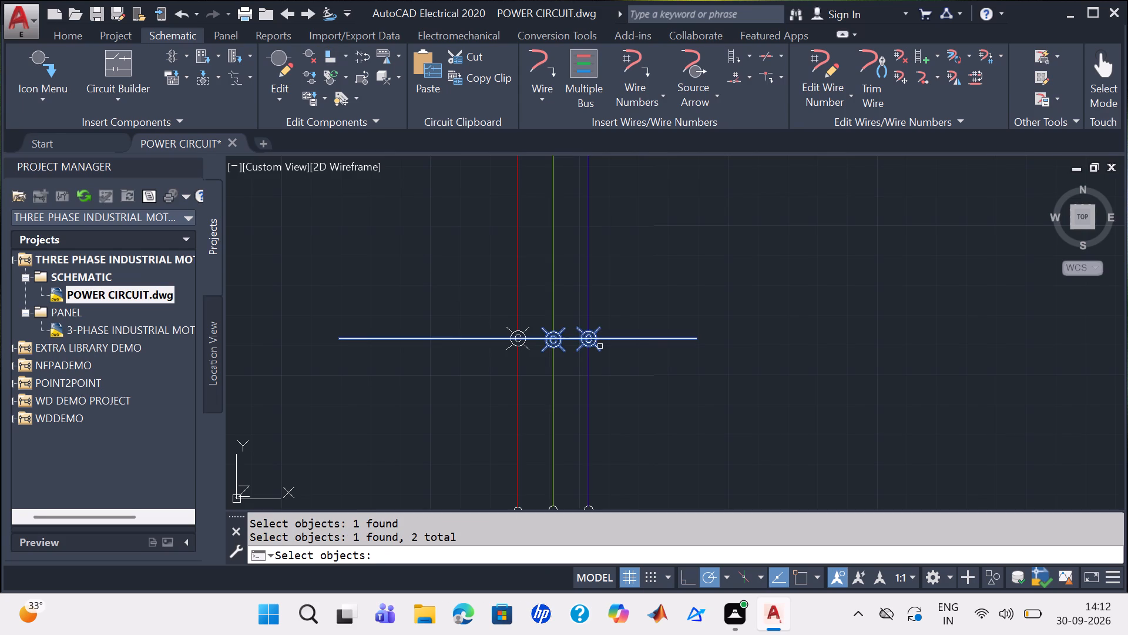
key("Return")
middle_click_drag(613, 420, 599, 262)
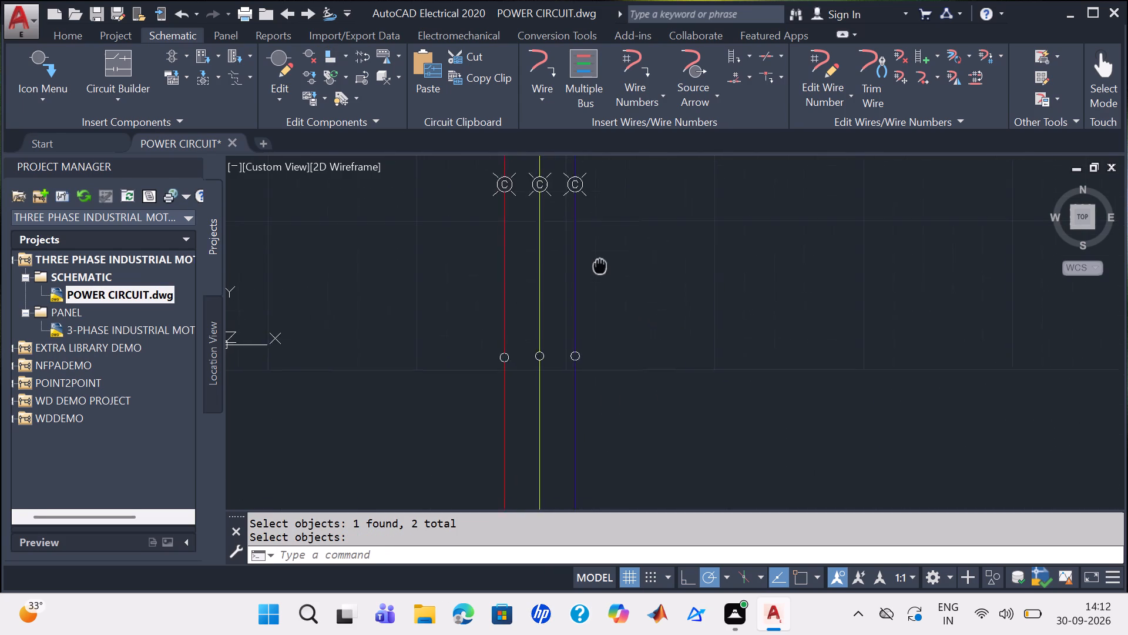
Align the yellow and blue wire terminals above the VACCUM PUMP motor MA2 horizontally with the red wire terminal.
middle_click_drag(599, 262, 594, 191)
left_click(336, 52)
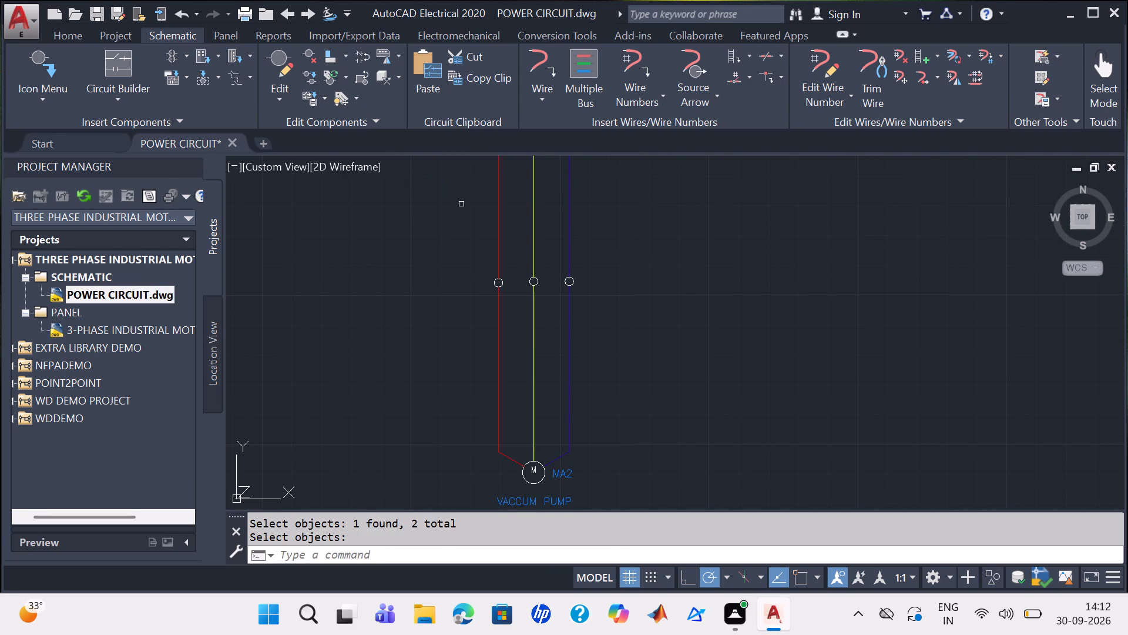
left_click(502, 286)
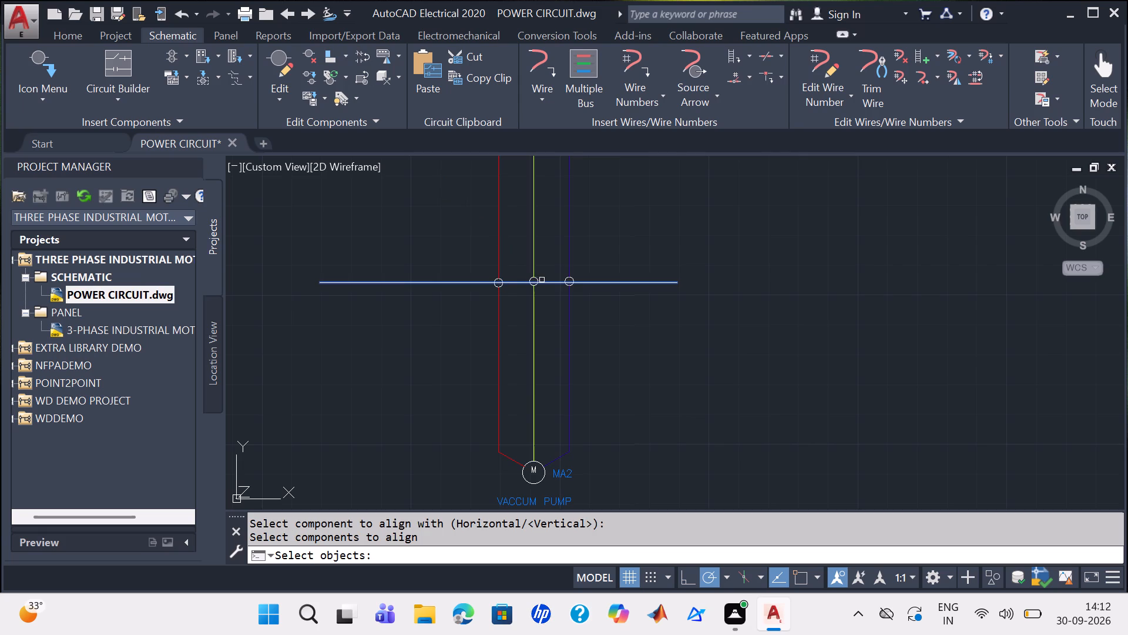
left_click(537, 281)
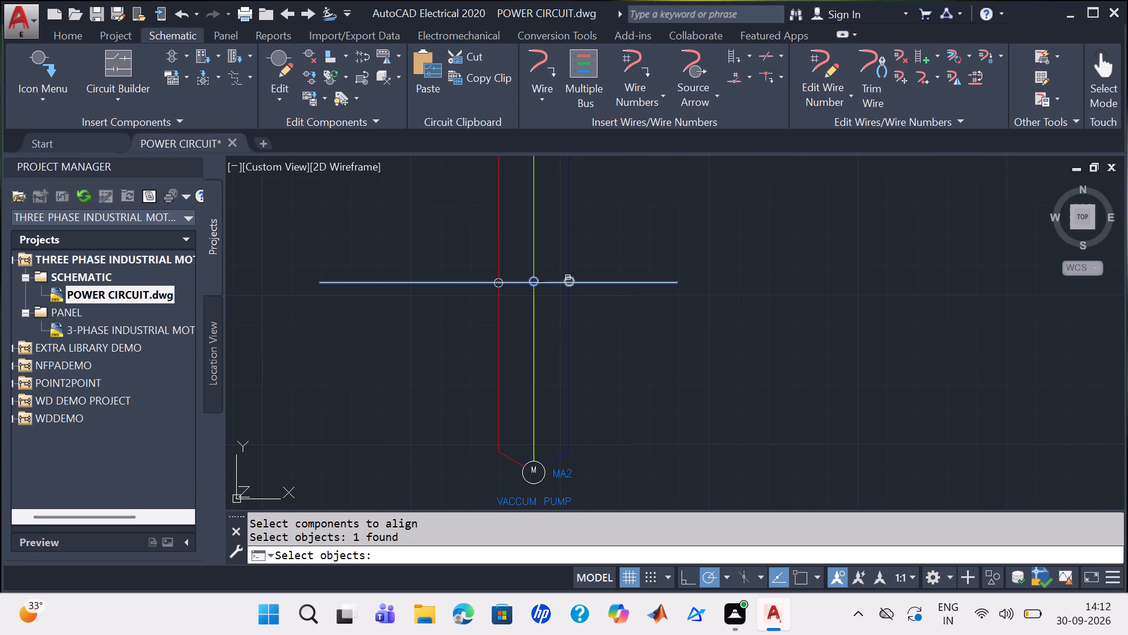
left_click(565, 281)
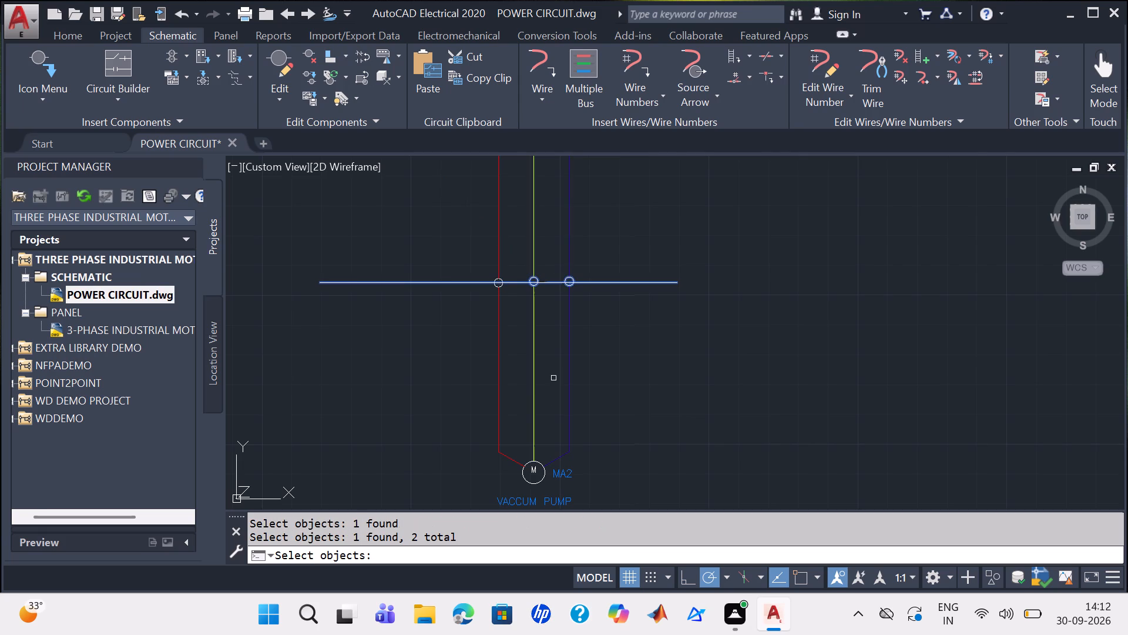
key("Return")
Set the drawing's viewport to the preset Top view.
scroll(548, 398, "down", 3)
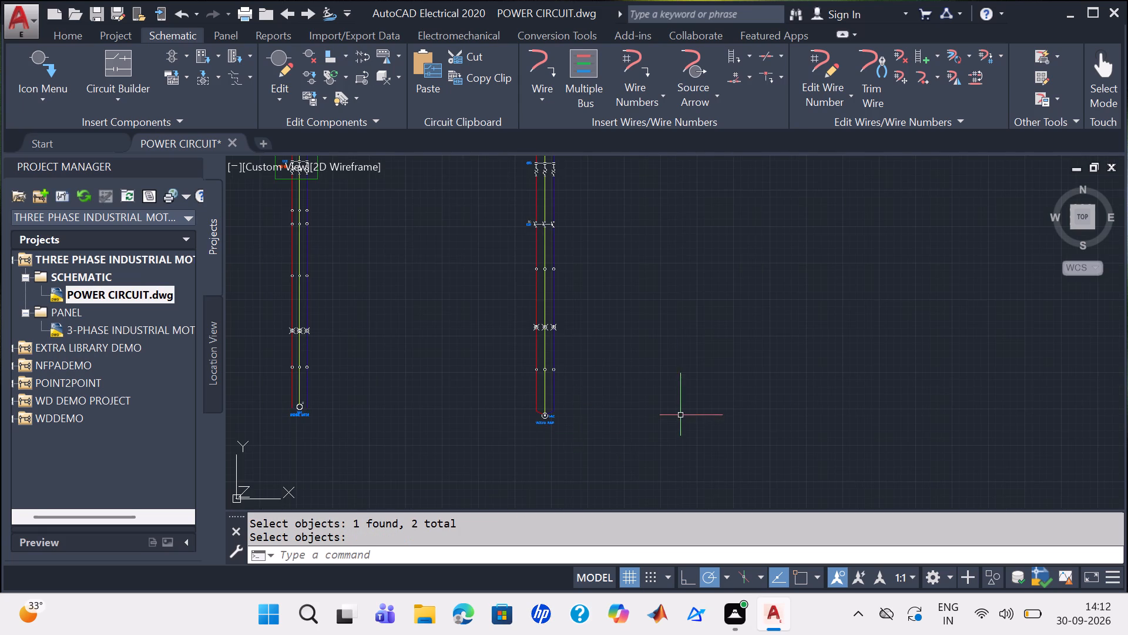
middle_click_drag(409, 400, 609, 413)
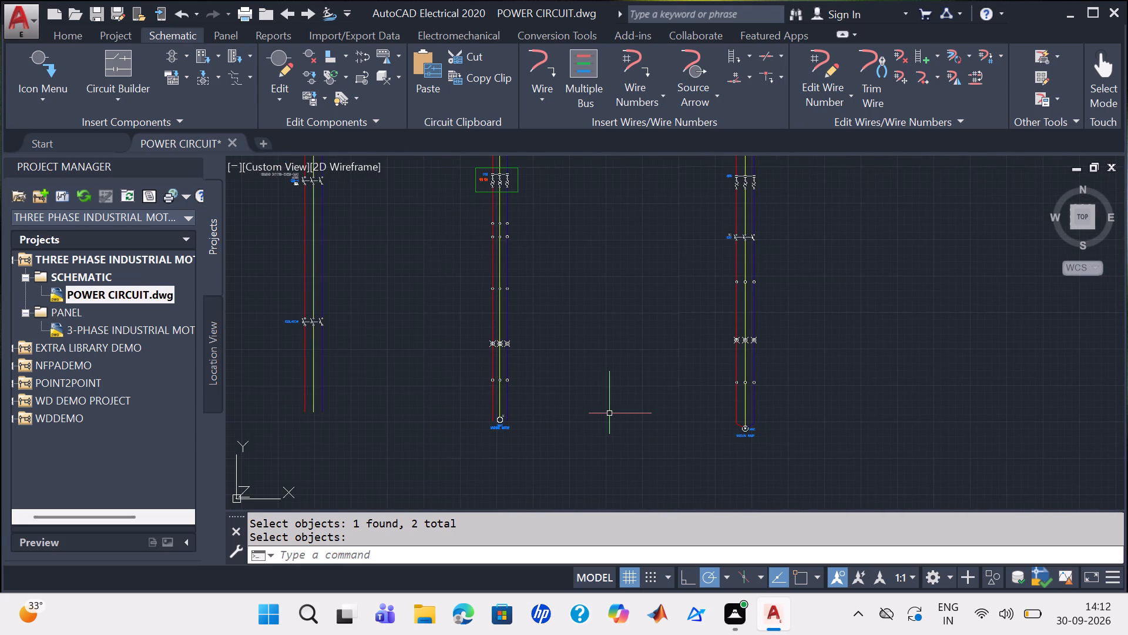
middle_click_drag(568, 341, 575, 352)
scroll(576, 353, "down", 1)
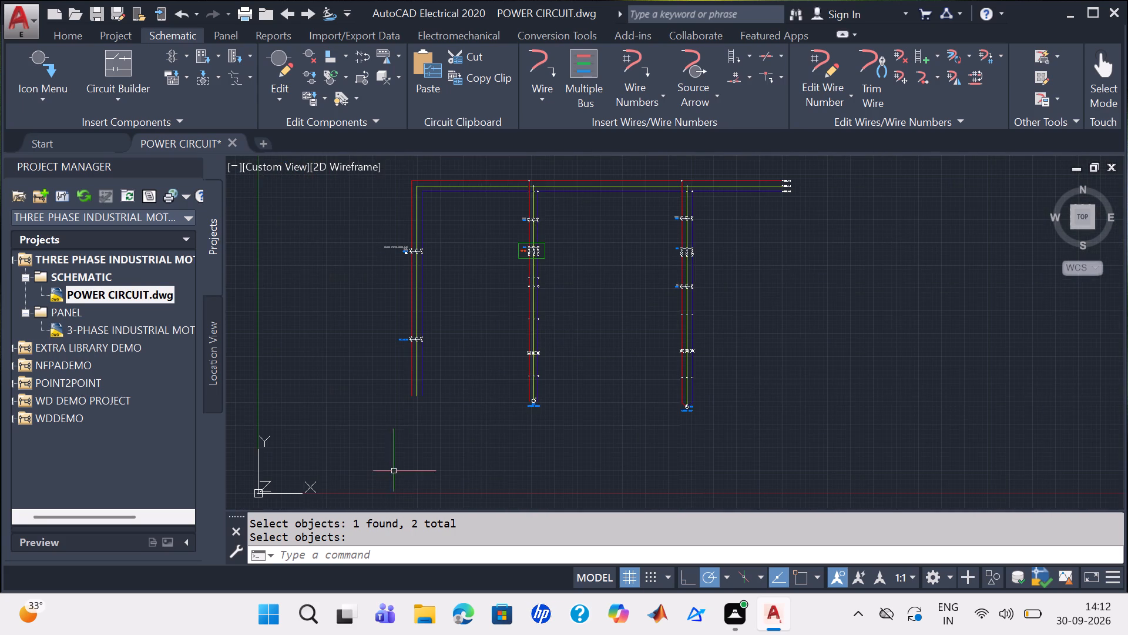
left_click(259, 496)
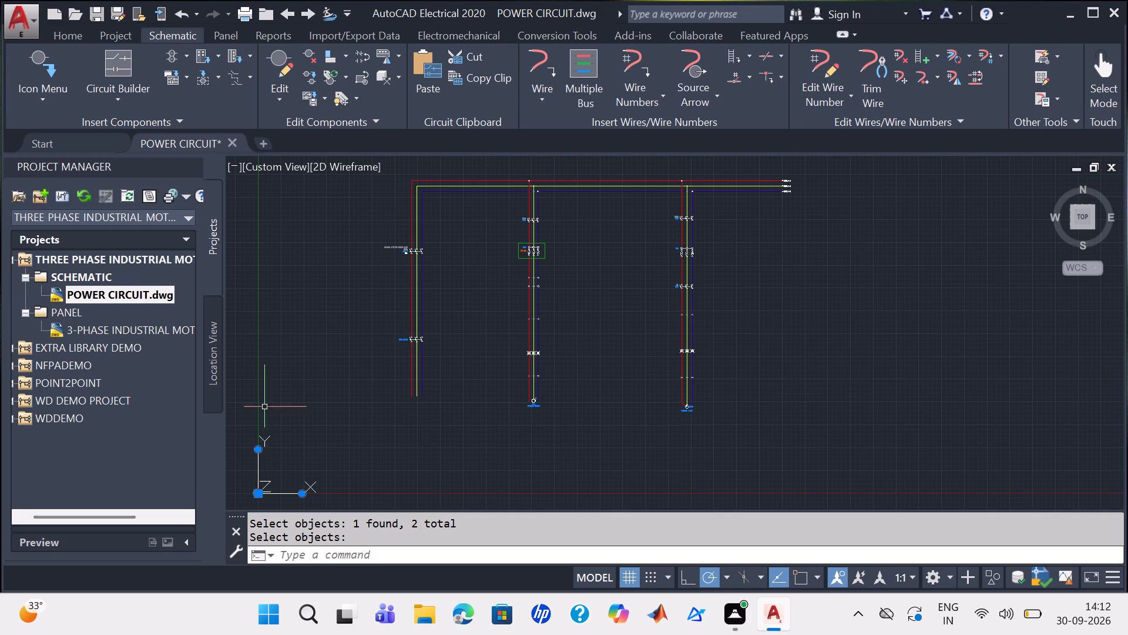
left_click(233, 168)
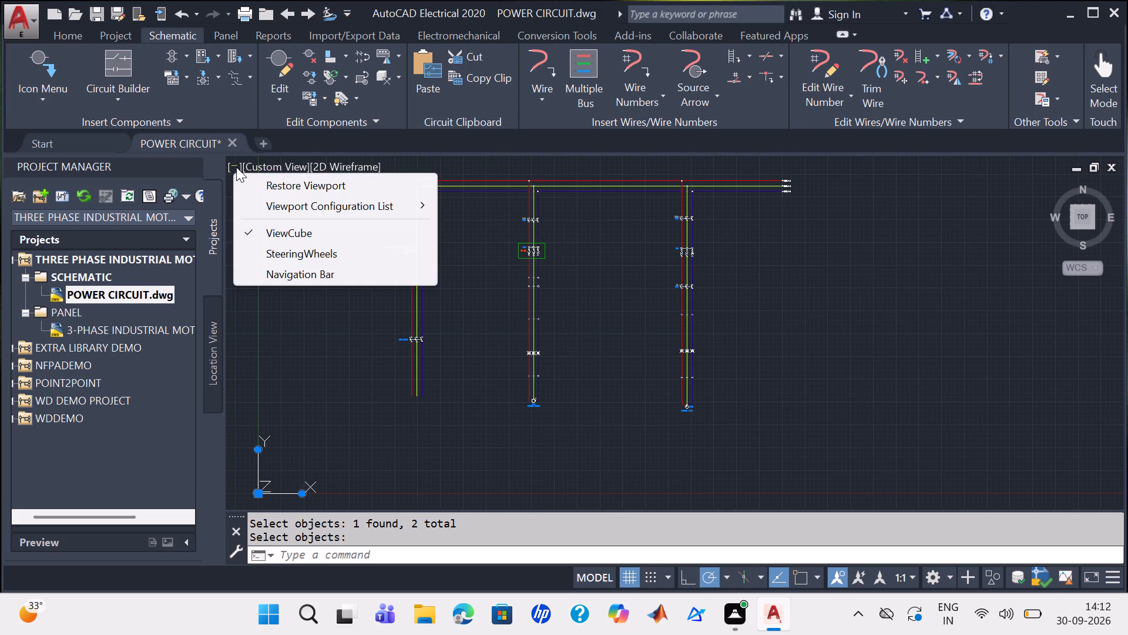
left_click(269, 162)
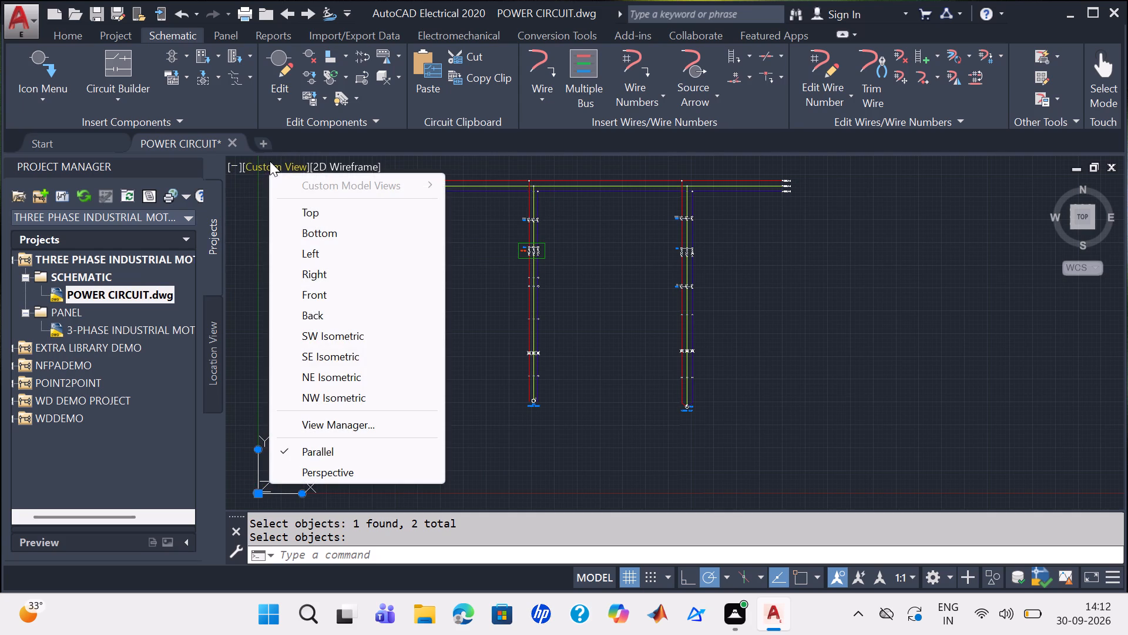
left_click(327, 218)
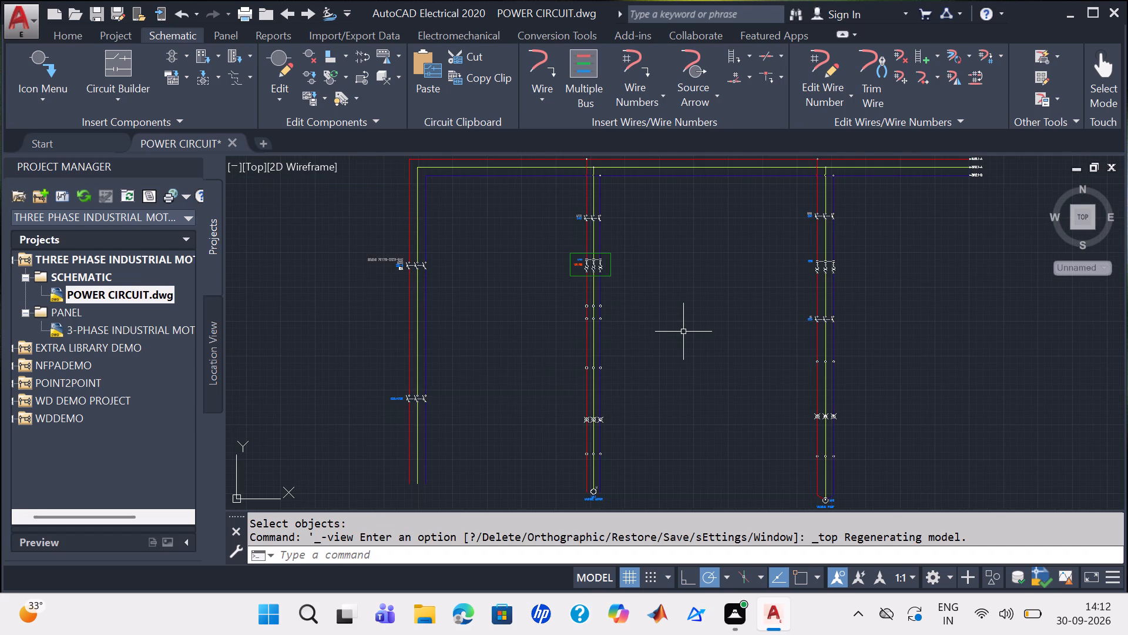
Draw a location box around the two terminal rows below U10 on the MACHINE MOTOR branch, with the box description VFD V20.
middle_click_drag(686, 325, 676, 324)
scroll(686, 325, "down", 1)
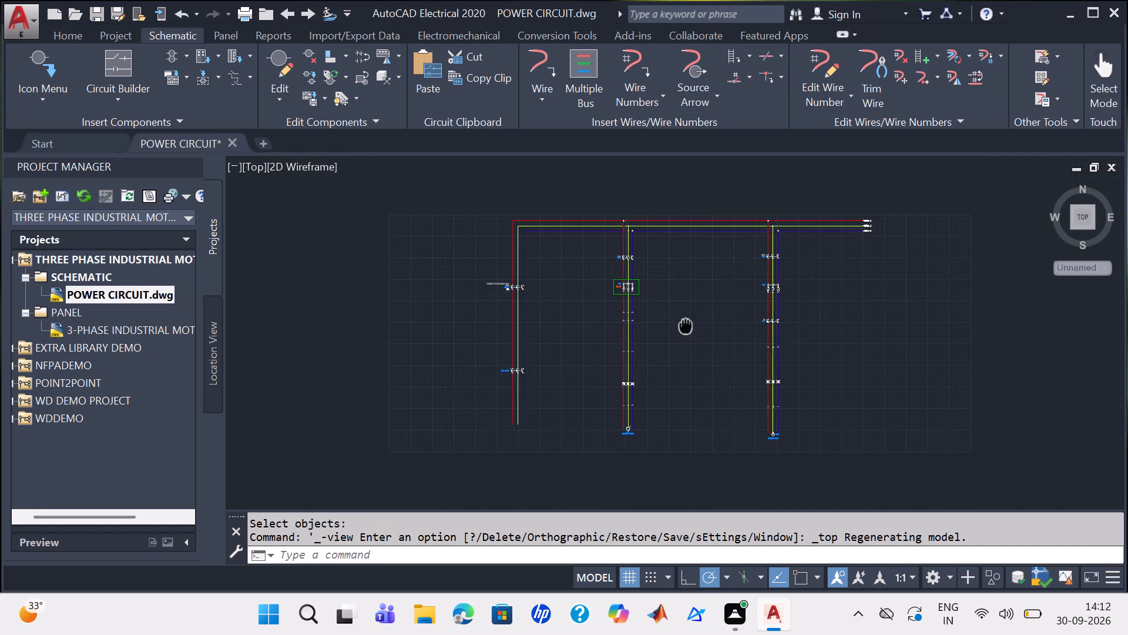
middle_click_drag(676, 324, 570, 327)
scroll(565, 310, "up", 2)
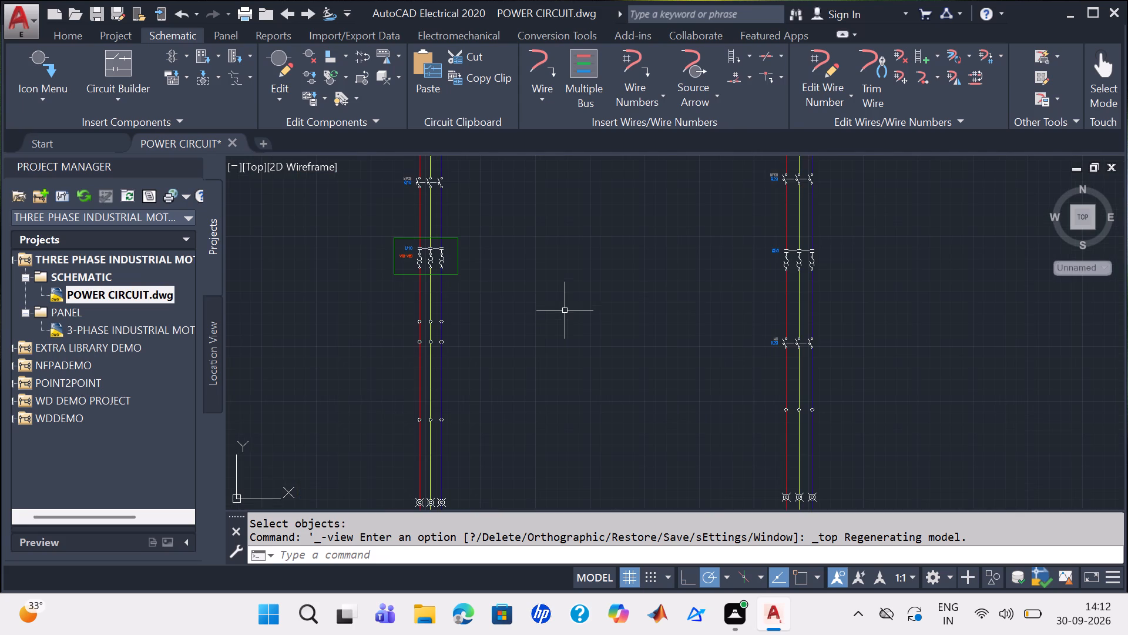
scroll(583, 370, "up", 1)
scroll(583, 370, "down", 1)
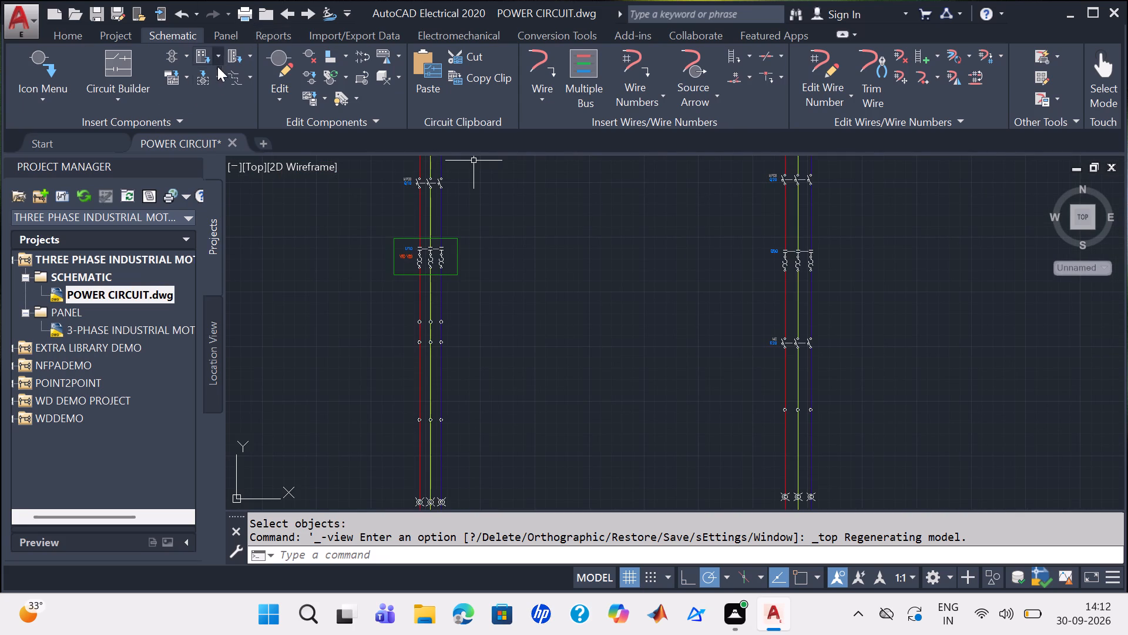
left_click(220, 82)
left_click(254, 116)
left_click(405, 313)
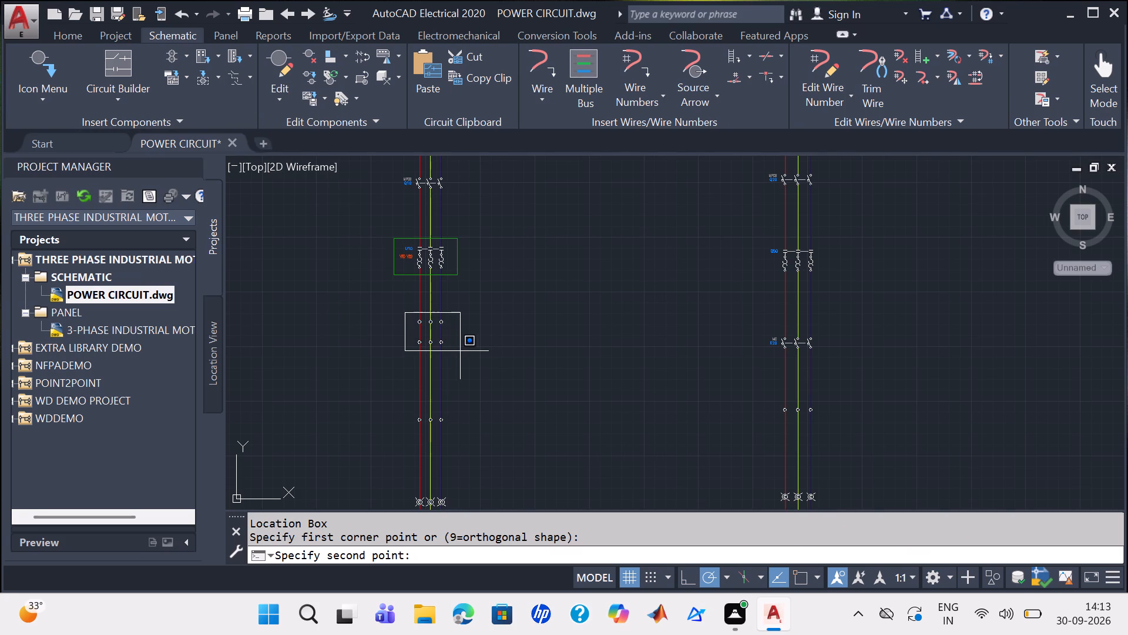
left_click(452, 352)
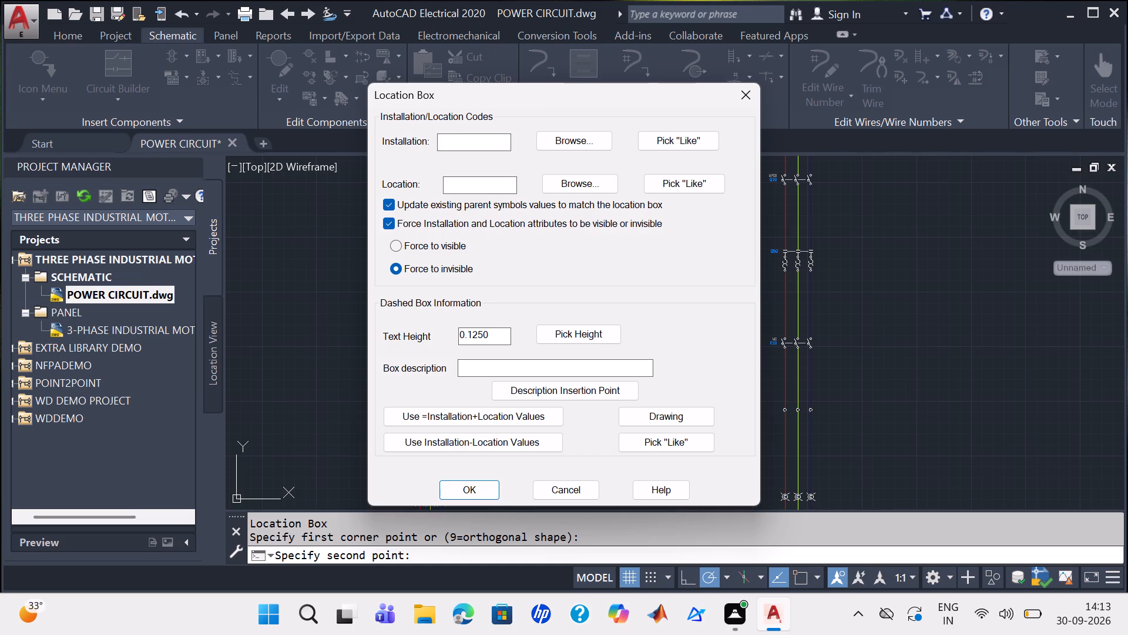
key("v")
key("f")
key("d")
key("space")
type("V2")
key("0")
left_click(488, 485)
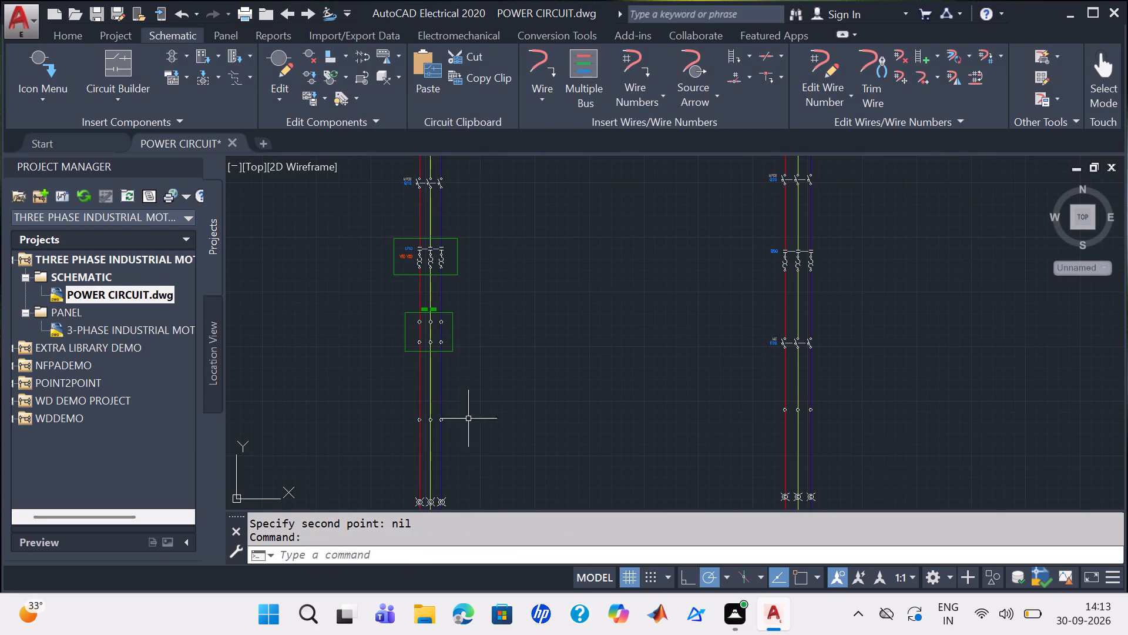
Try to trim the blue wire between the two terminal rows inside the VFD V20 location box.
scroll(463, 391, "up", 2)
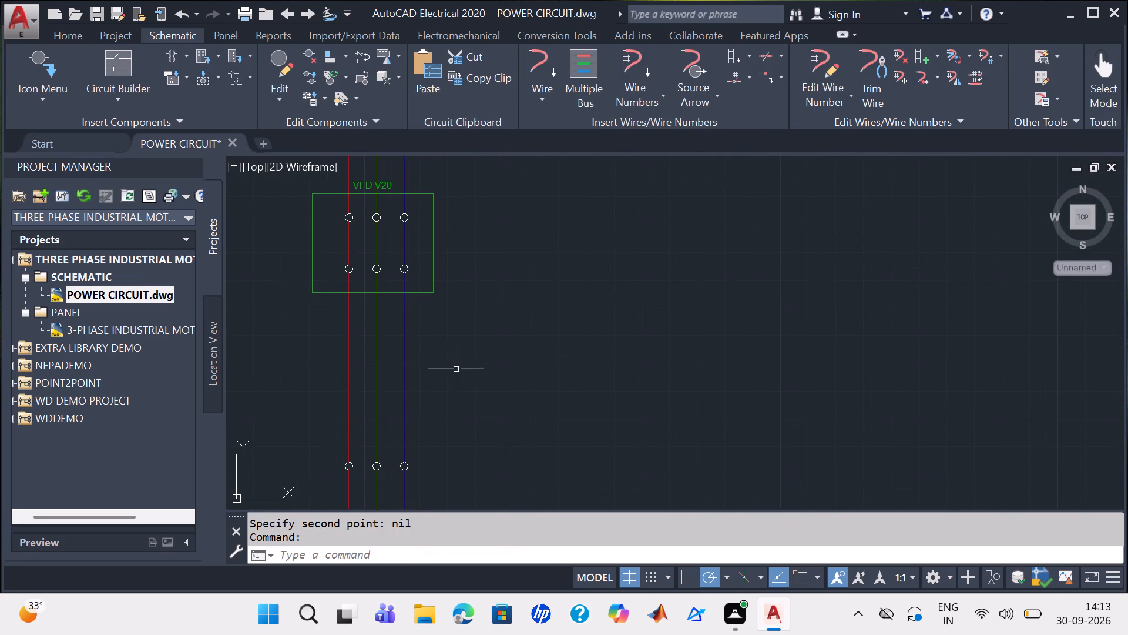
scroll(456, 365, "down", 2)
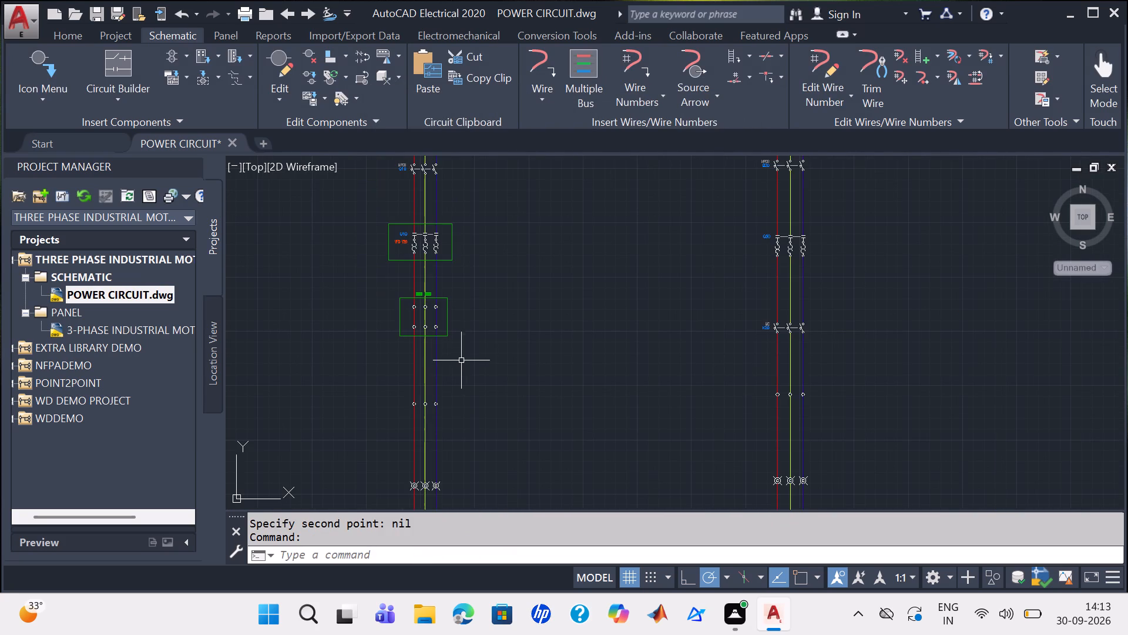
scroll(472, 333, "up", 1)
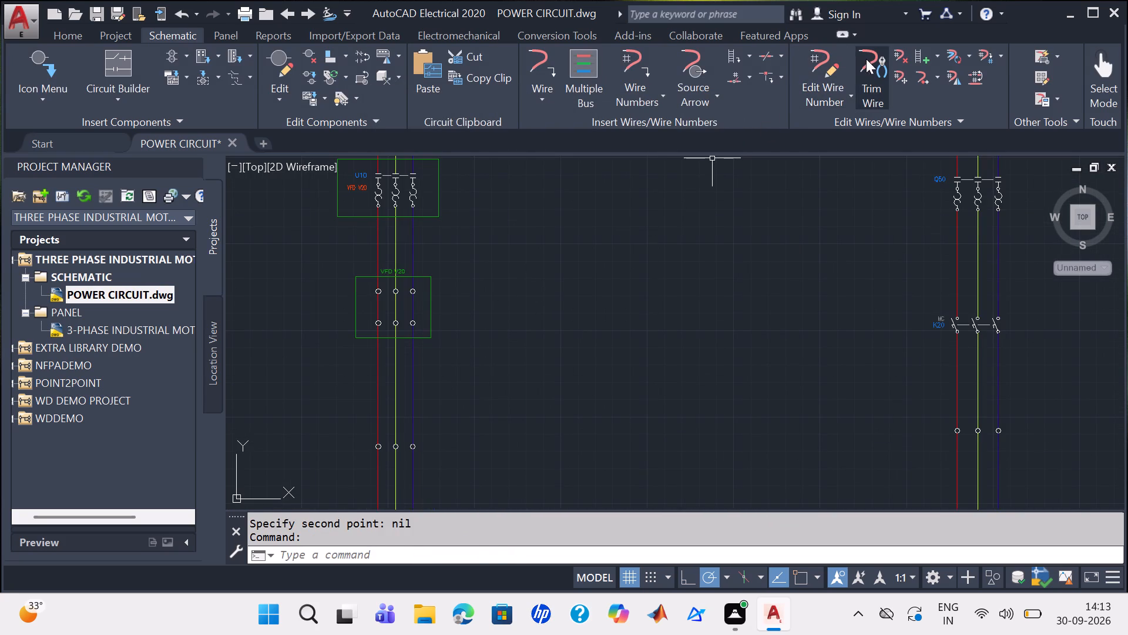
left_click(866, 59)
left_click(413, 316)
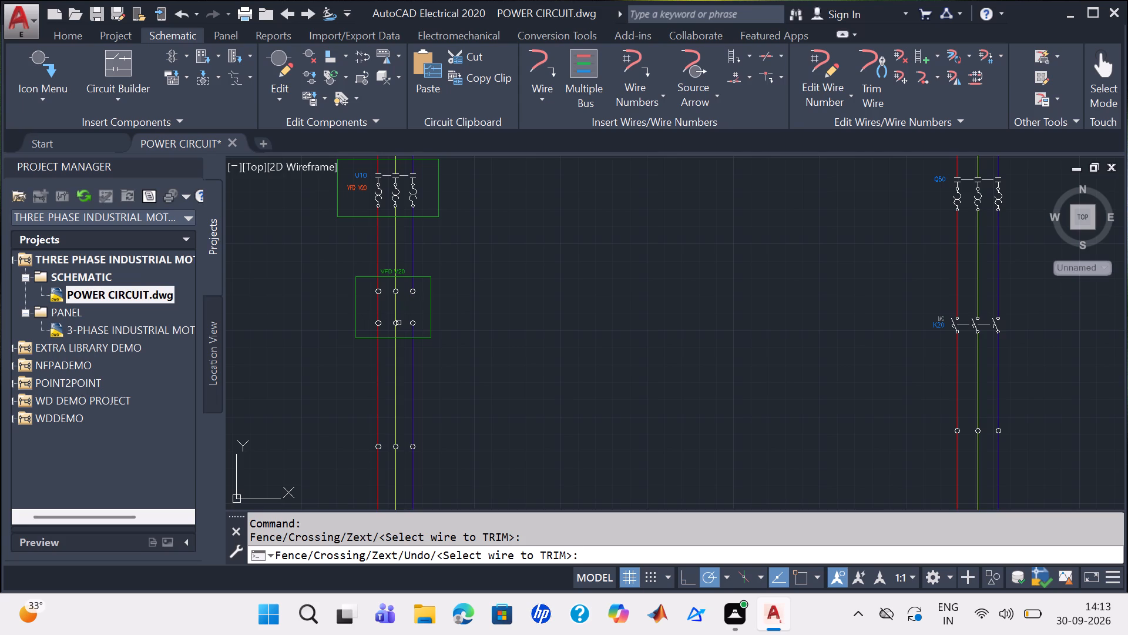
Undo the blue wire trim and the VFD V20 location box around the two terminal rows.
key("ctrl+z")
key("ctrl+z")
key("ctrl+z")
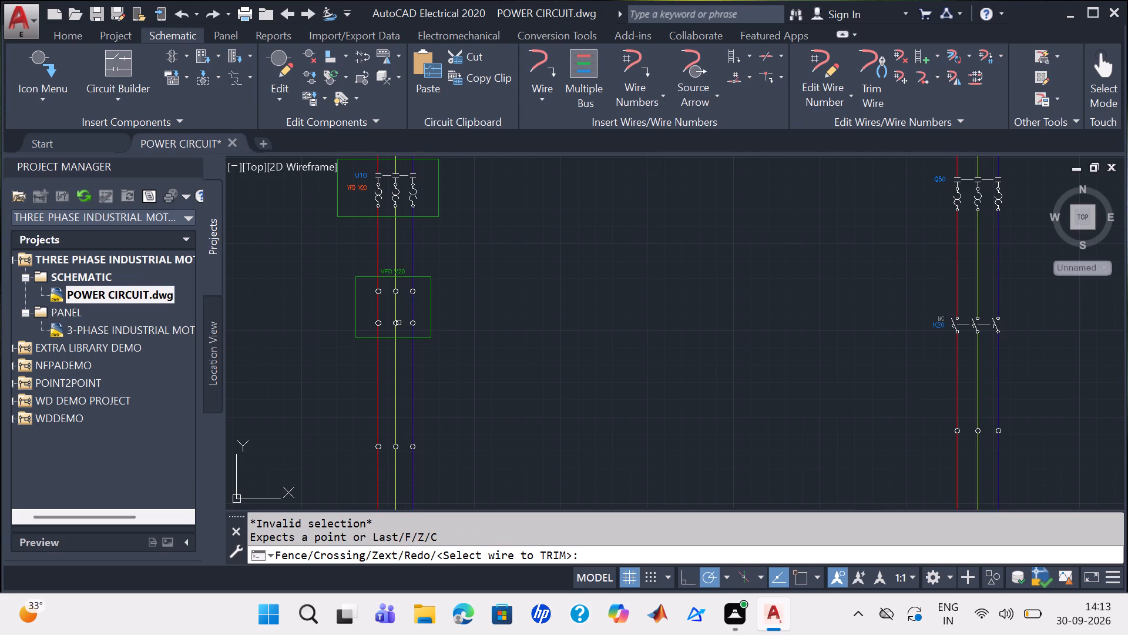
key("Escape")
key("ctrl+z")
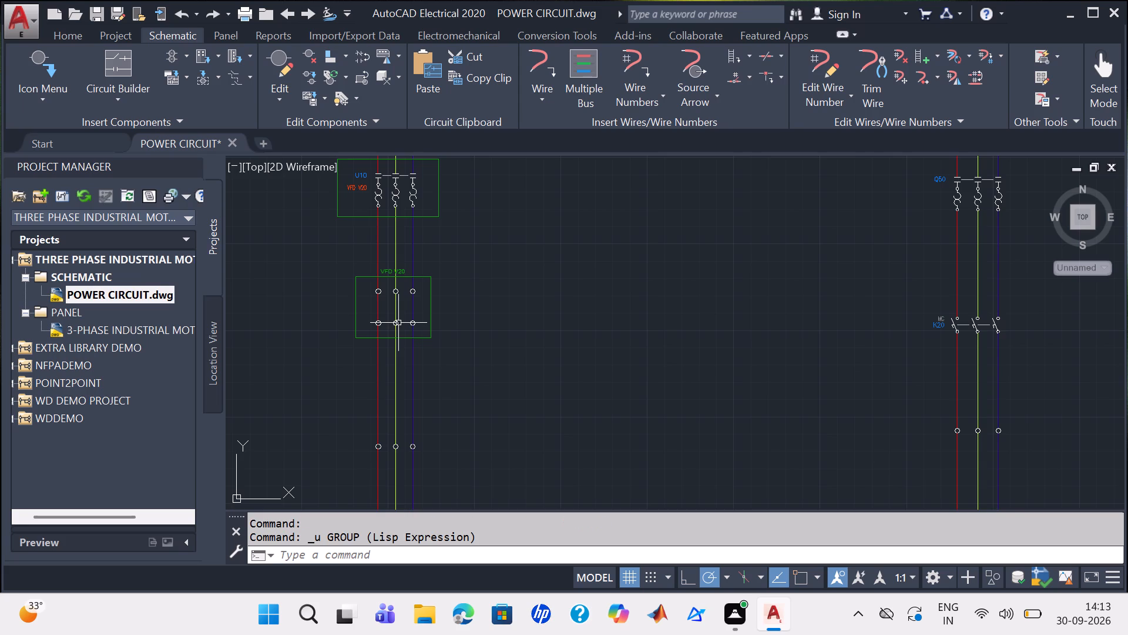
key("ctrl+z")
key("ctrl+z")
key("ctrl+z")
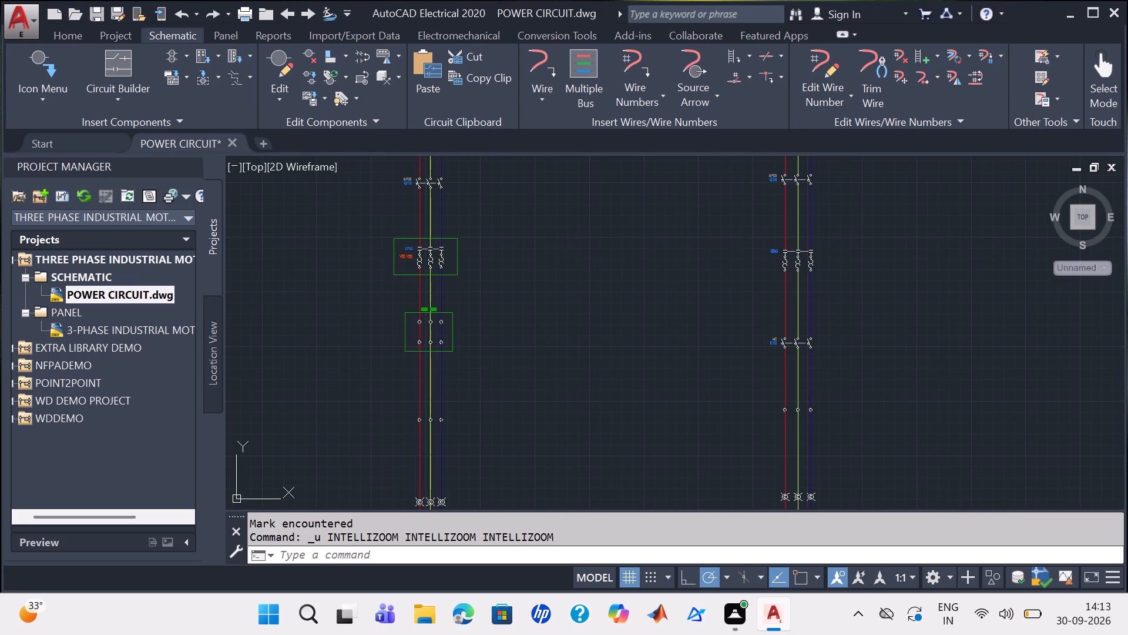
Draw a location box around the MACHINE MOTOR branch's two terminal rows, with location U10 and description VFD V20, and scan and update child devices.
scroll(460, 344, "up", 3)
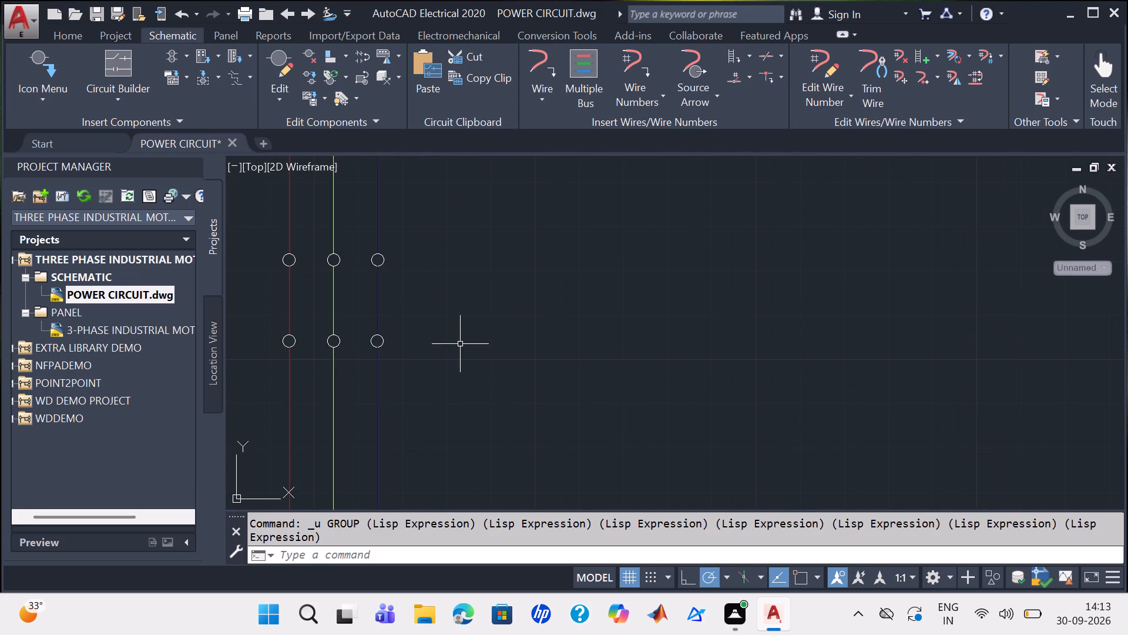
middle_click_drag(460, 344, 581, 349)
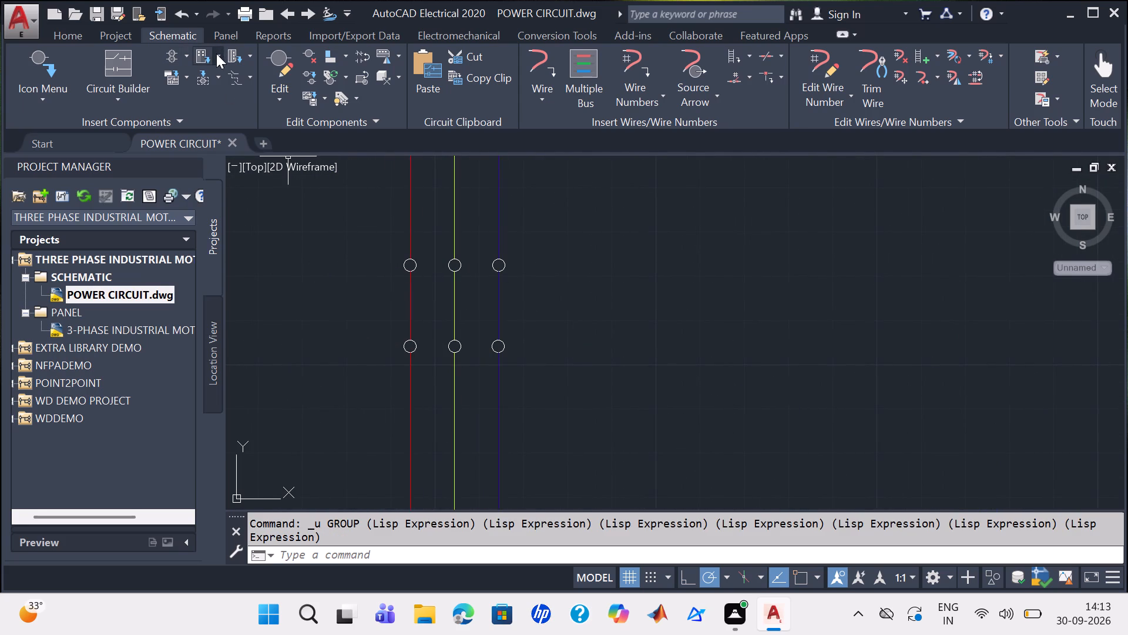
left_click(223, 79)
left_click(236, 99)
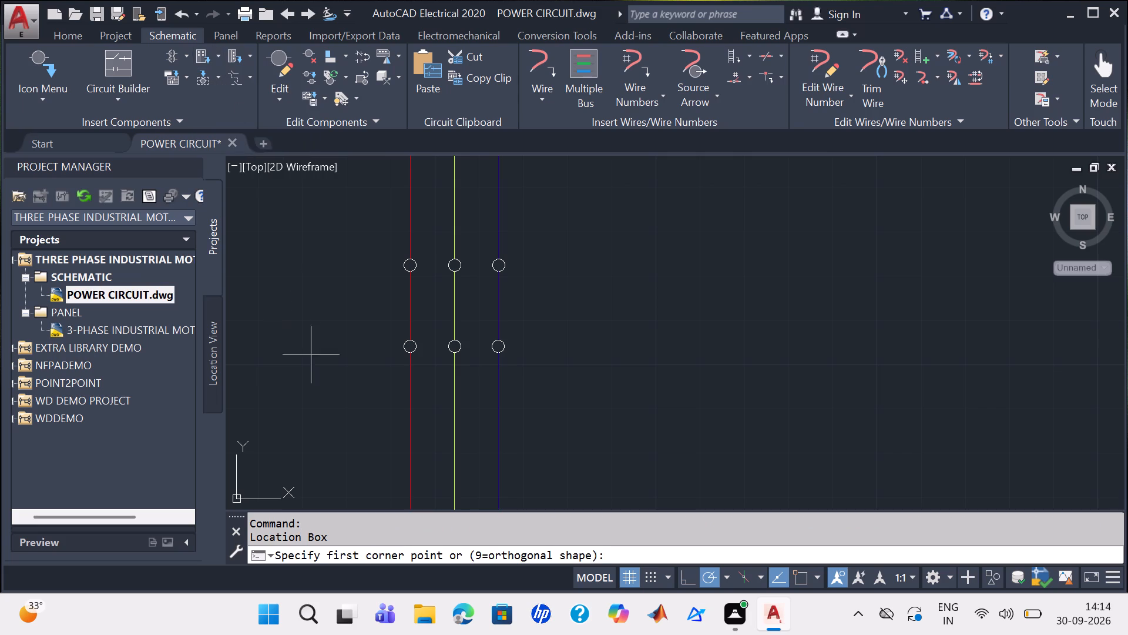
left_click(378, 259)
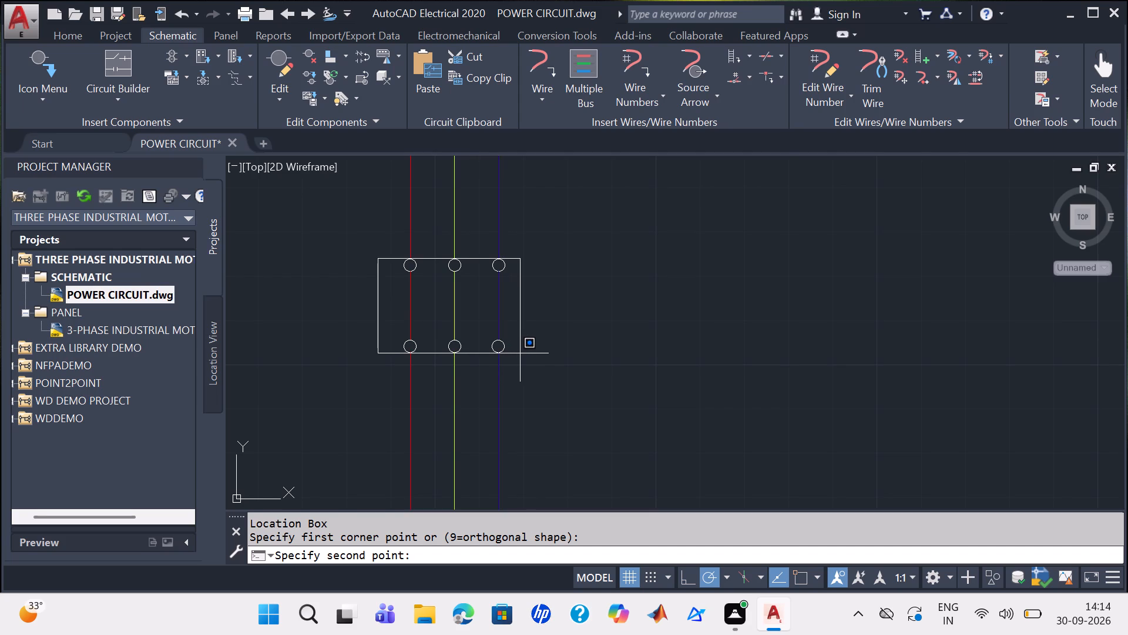
left_click(520, 353)
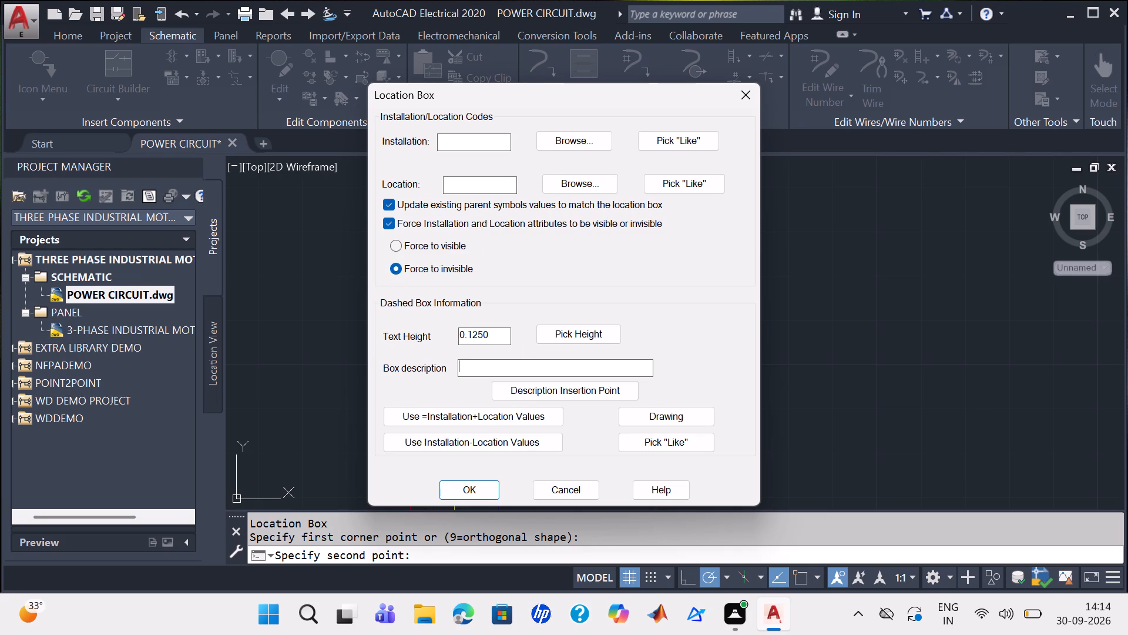
left_click(468, 183)
key("u")
key("1")
key("0")
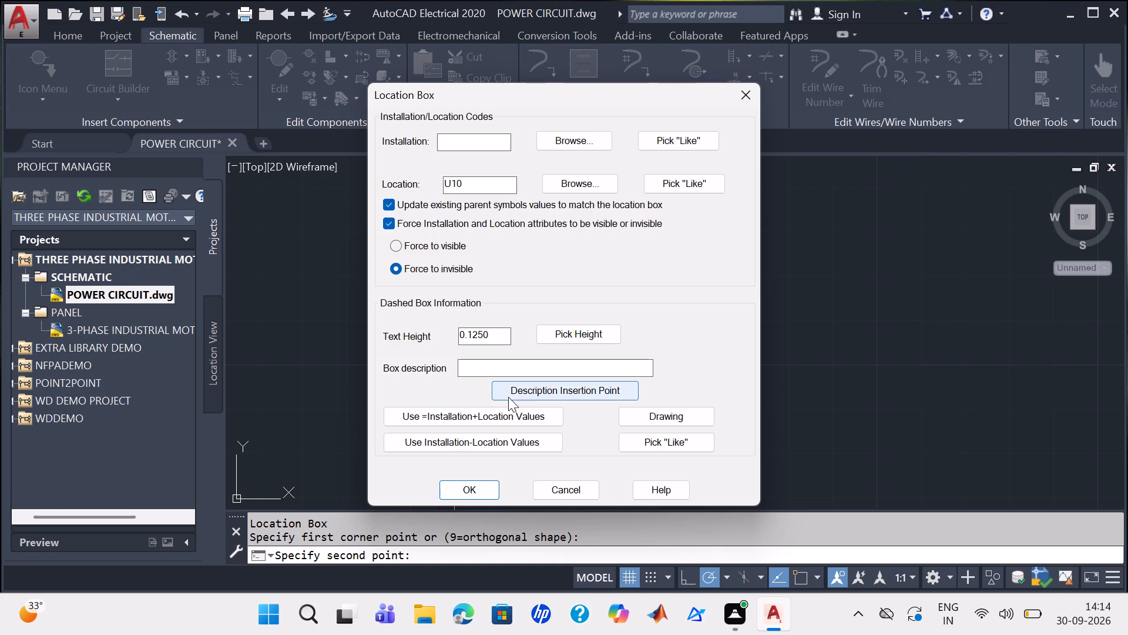
left_click(495, 364)
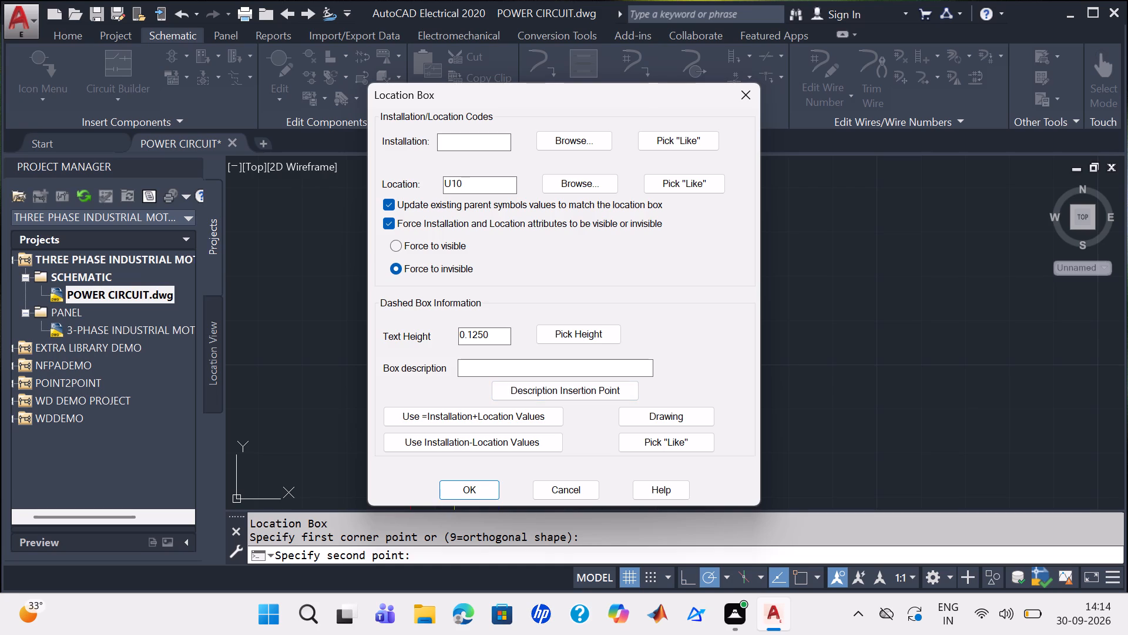
type("VF")
key("d")
key("space")
type("V20")
left_click(458, 490)
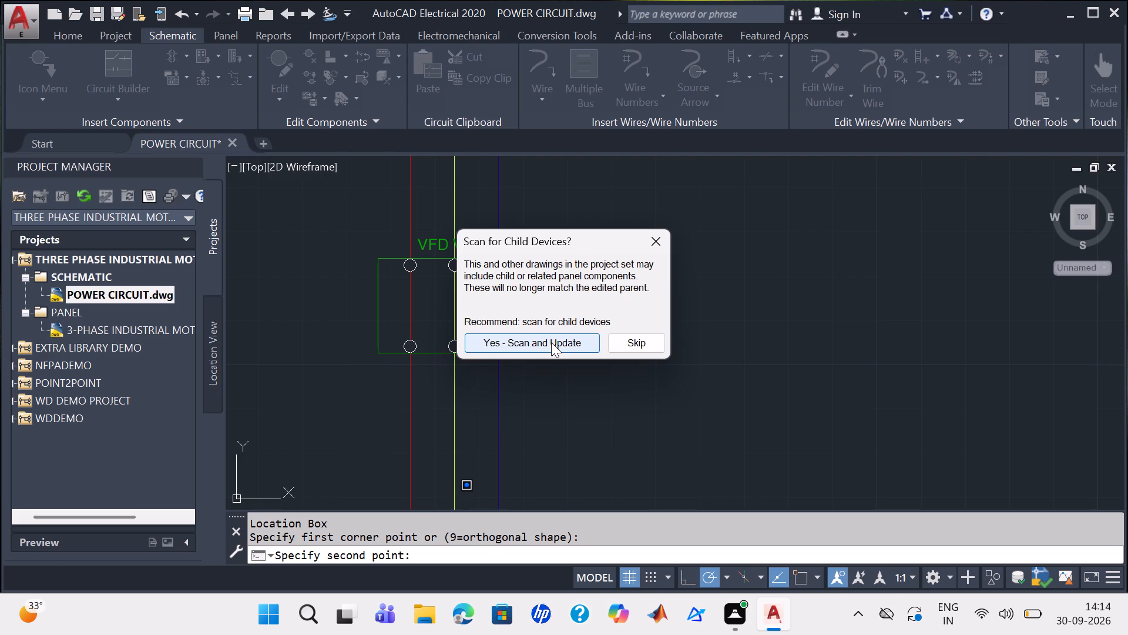
left_click(551, 342)
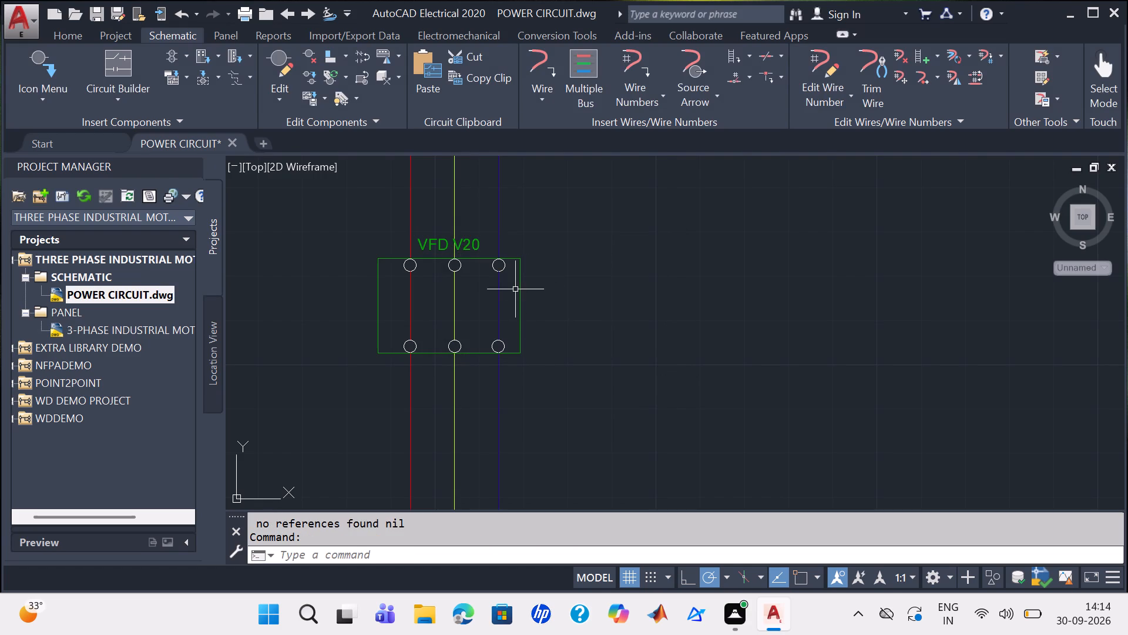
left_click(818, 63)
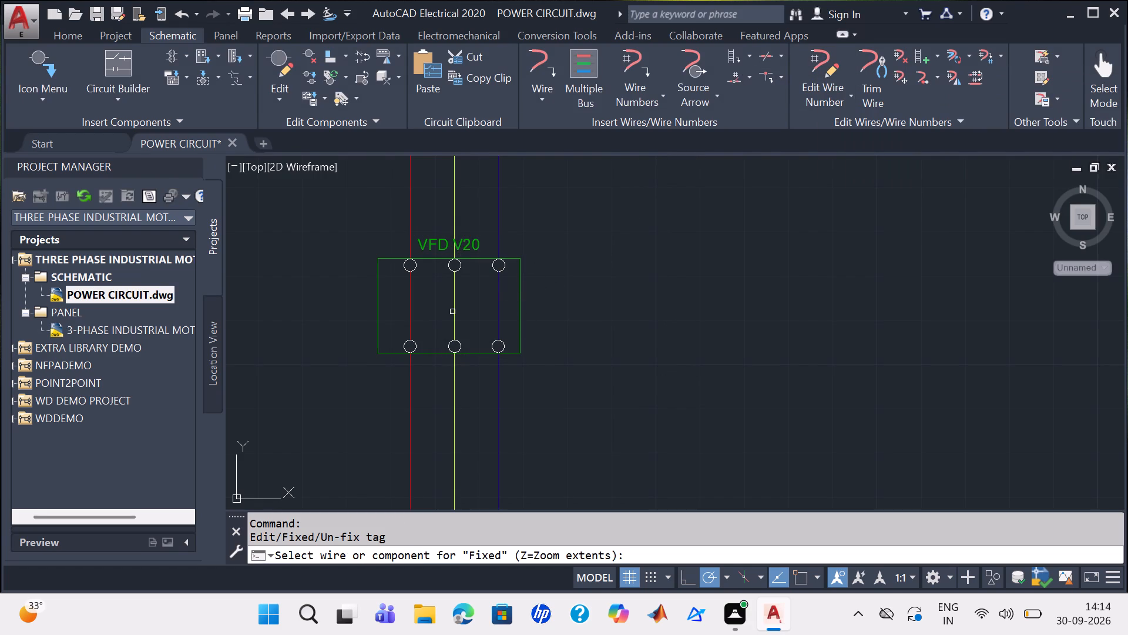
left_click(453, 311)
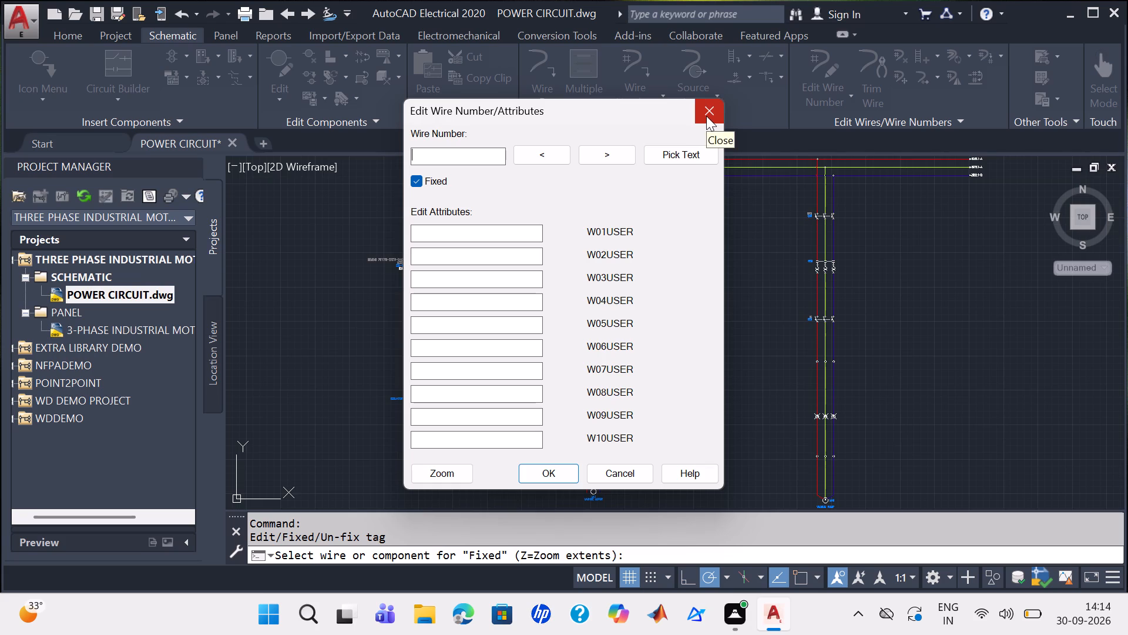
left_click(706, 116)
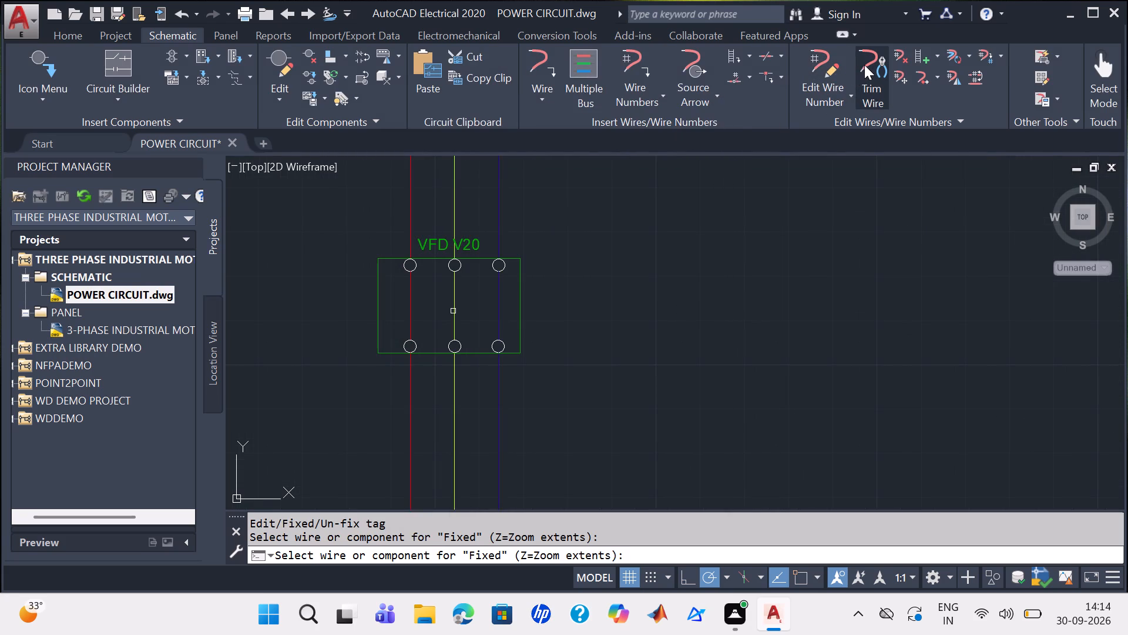
Trim the yellow, blue and red wires between the two terminal rows inside the VFD V20 location box.
left_click(864, 65)
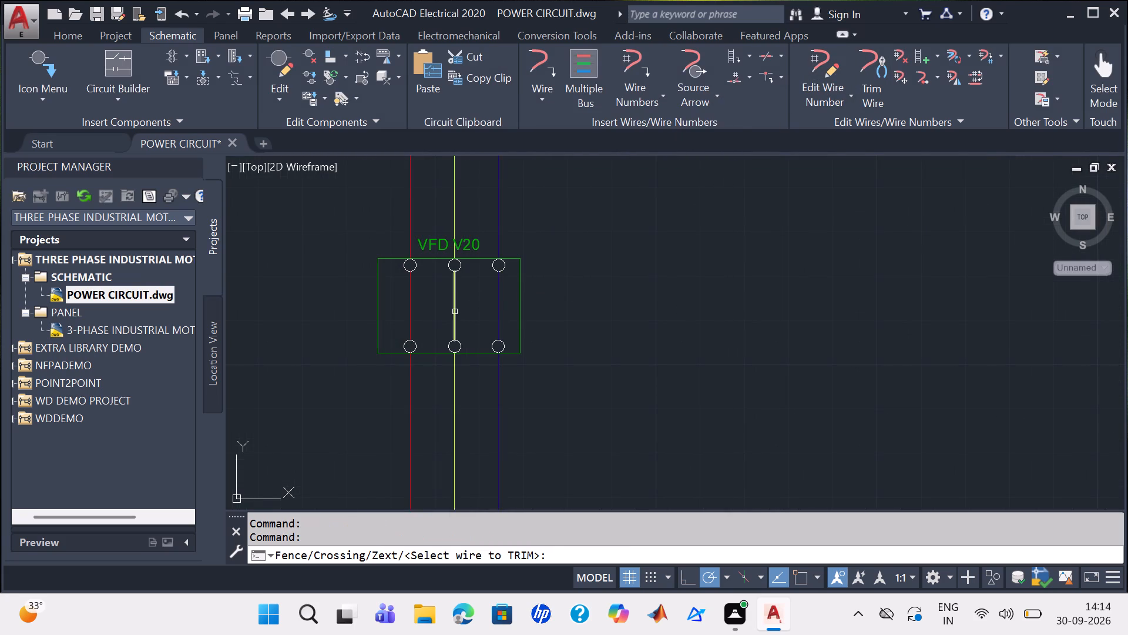
left_click(455, 312)
left_click(499, 302)
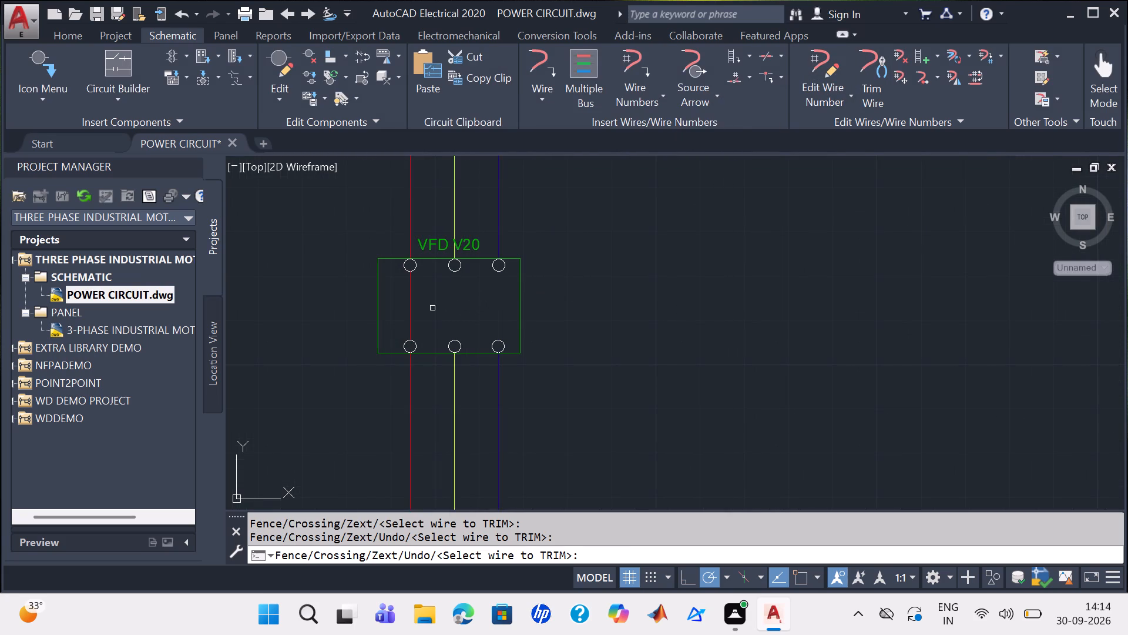
left_click(412, 312)
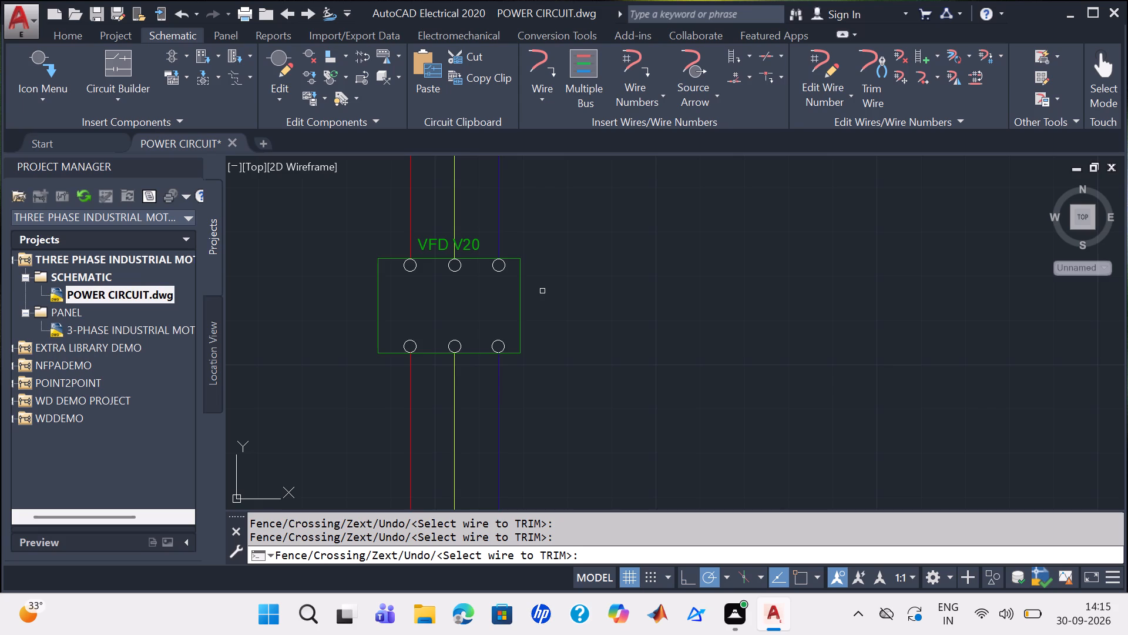
Draw a location box around the three-pole device Q50 and its tag on the other motor branch, leaving the codes and description blank.
scroll(536, 296, "down", 3)
scroll(643, 302, "down", 2)
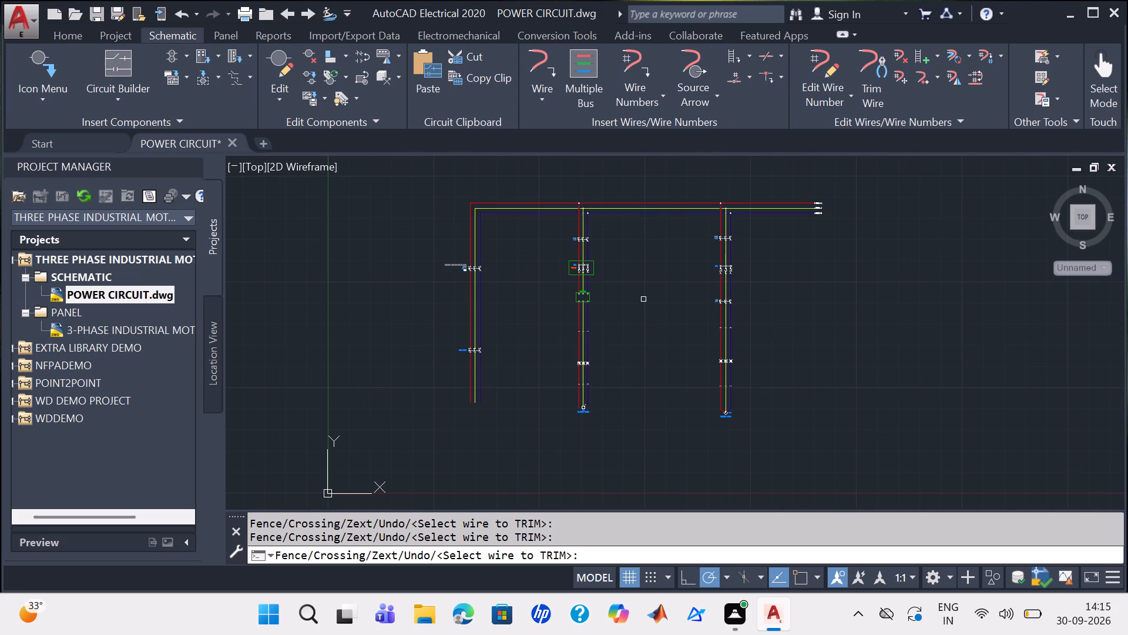
scroll(815, 243, "up", 2)
scroll(802, 228, "down", 1)
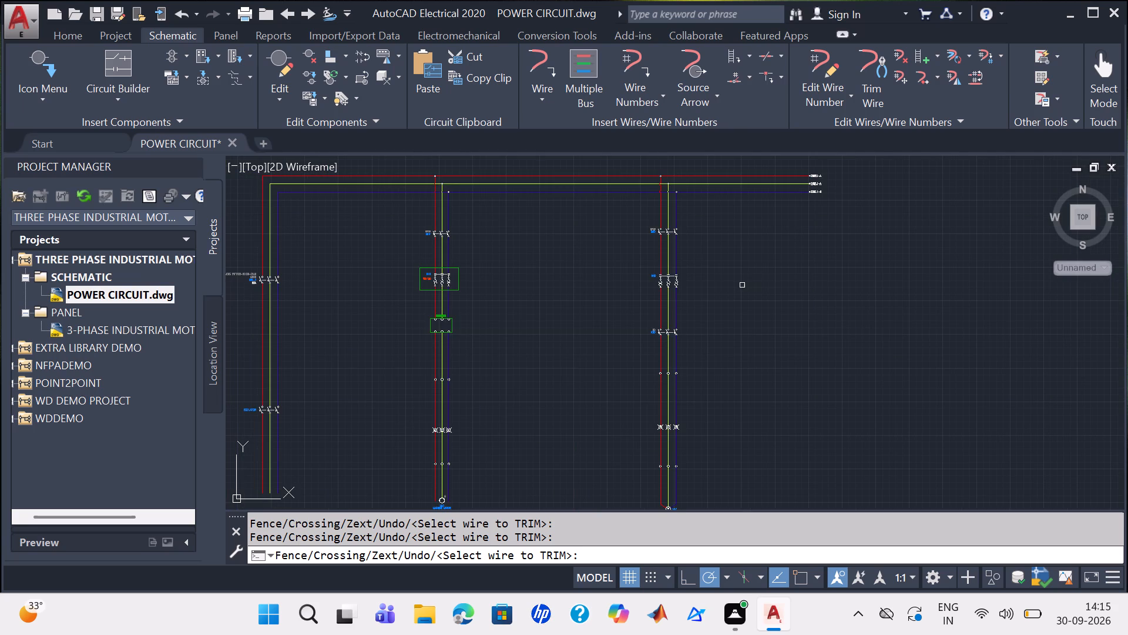
scroll(741, 285, "up", 2)
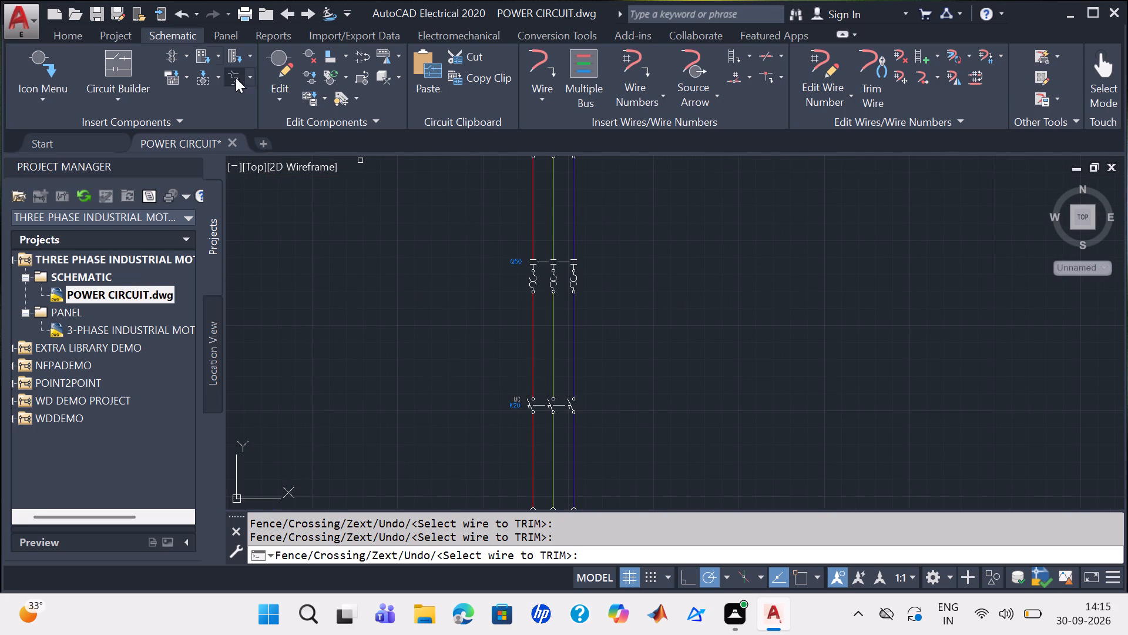
left_click(219, 79)
left_click(229, 102)
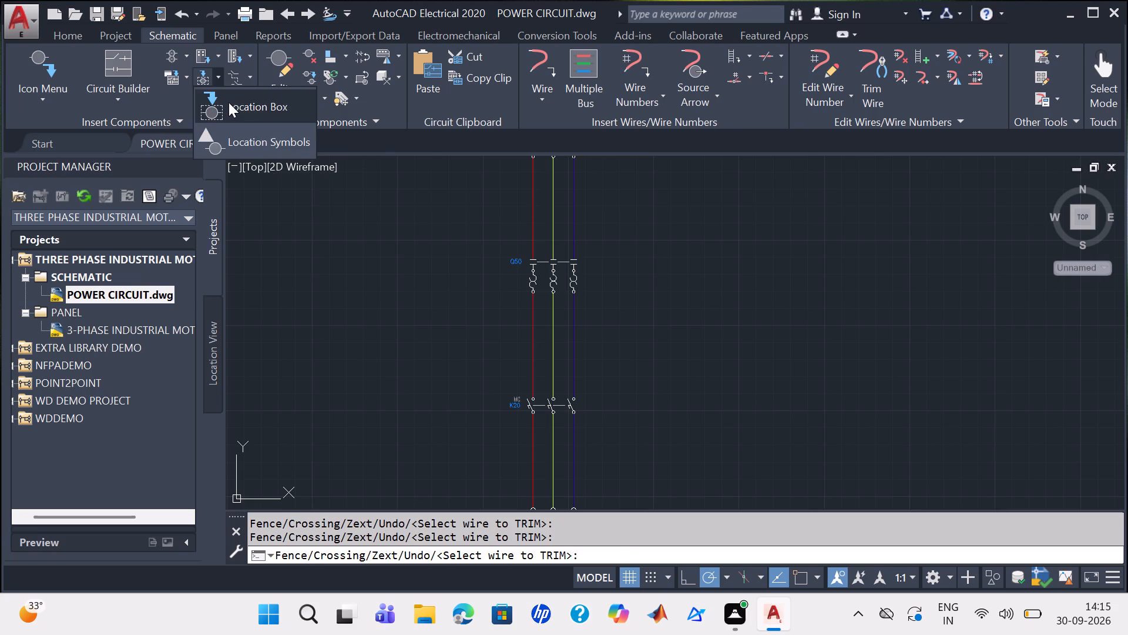
scroll(343, 214, "up", 1)
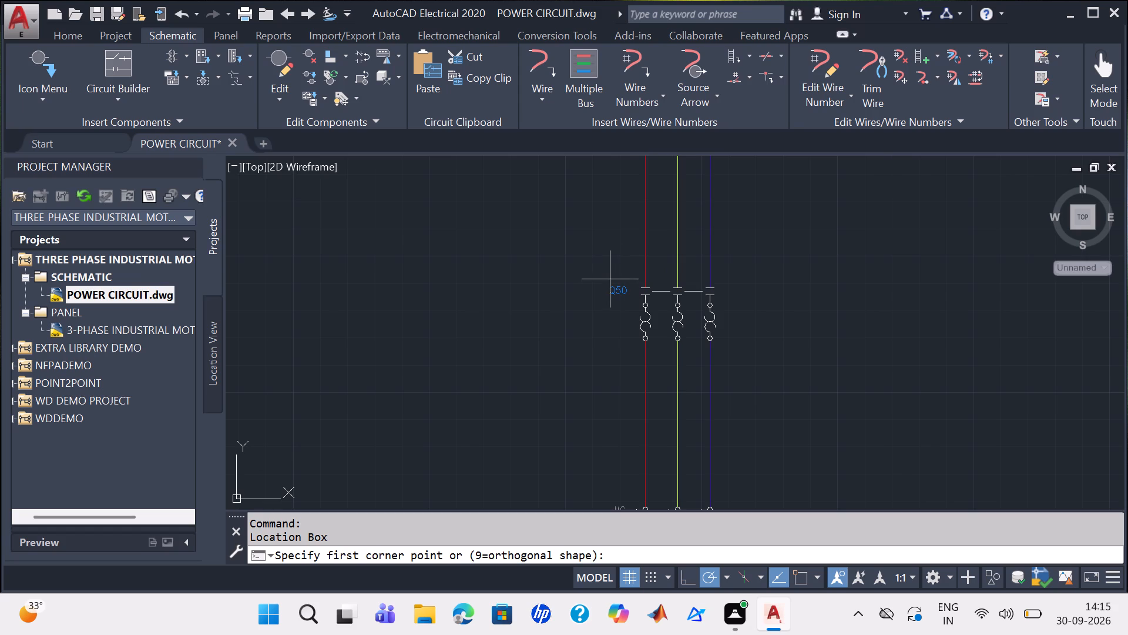
left_click_drag(610, 279, 740, 353)
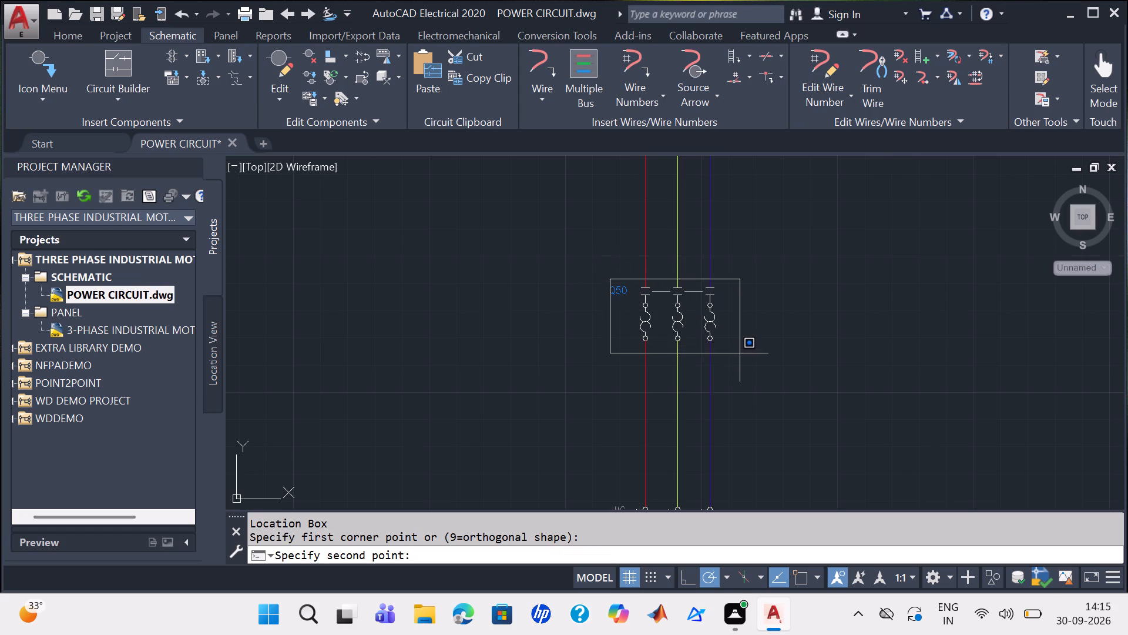
left_click_drag(740, 353, 743, 352)
left_click(743, 352)
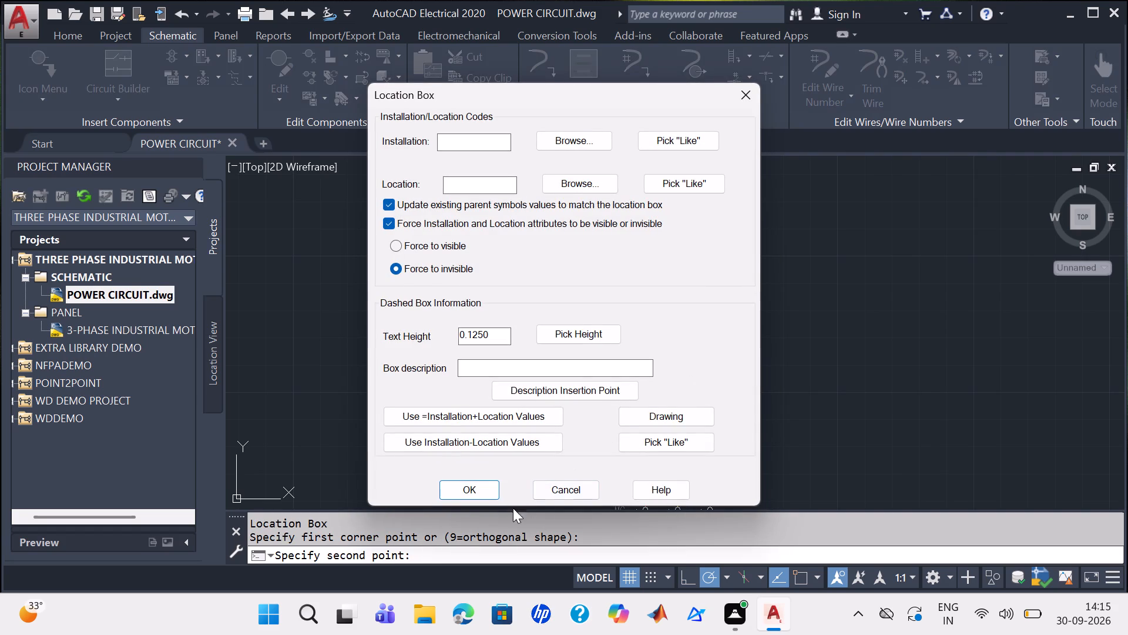
left_click(487, 490)
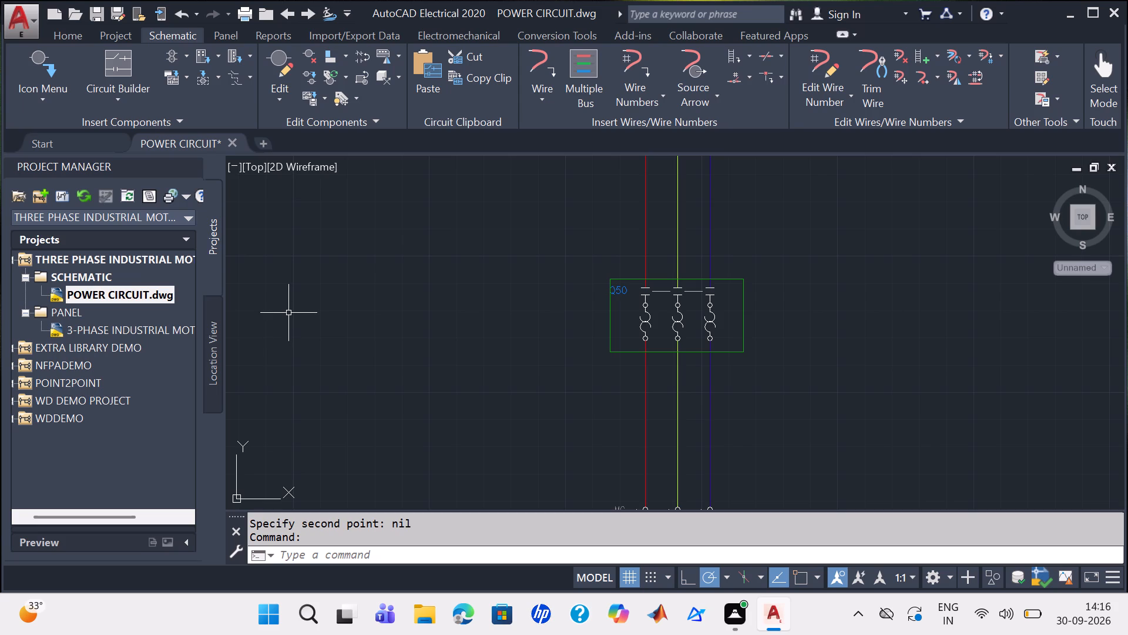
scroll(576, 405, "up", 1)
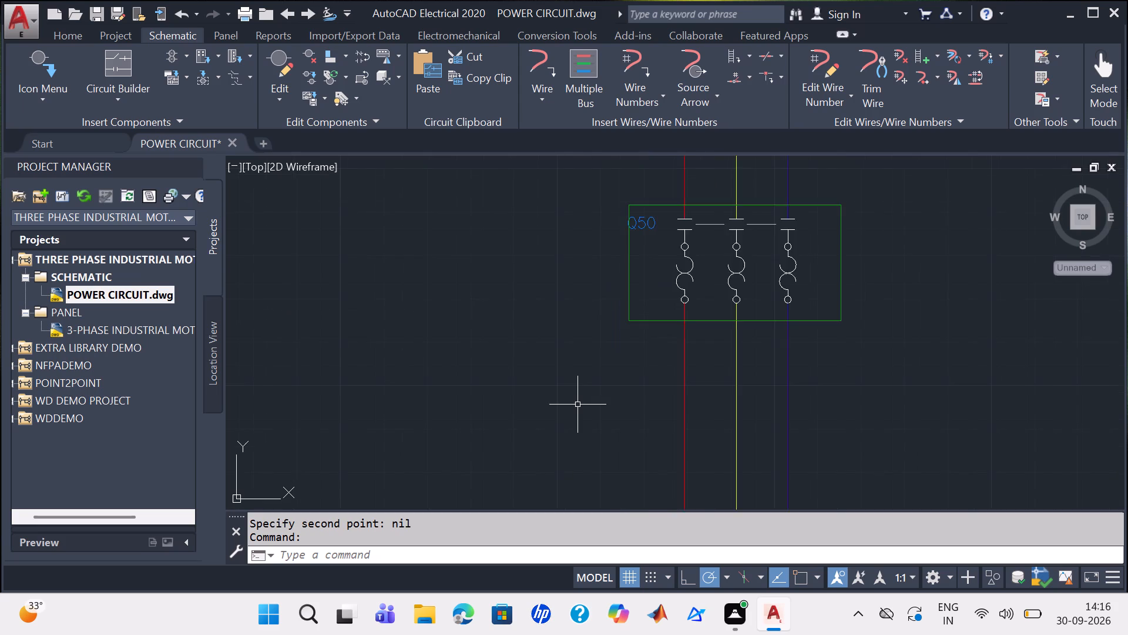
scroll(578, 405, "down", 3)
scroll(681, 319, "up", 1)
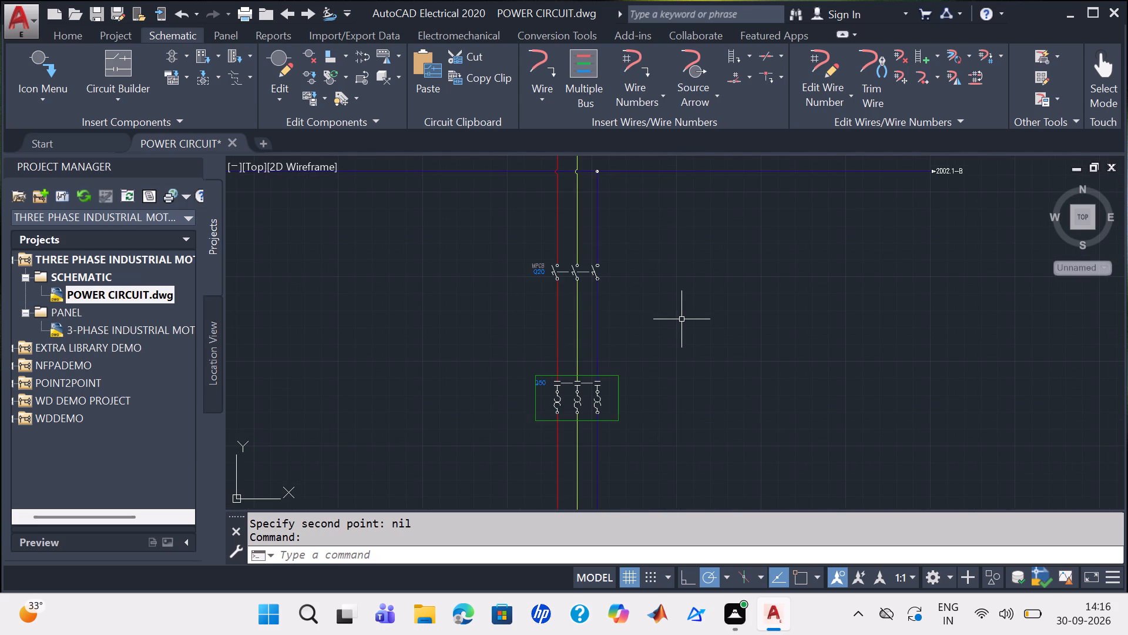
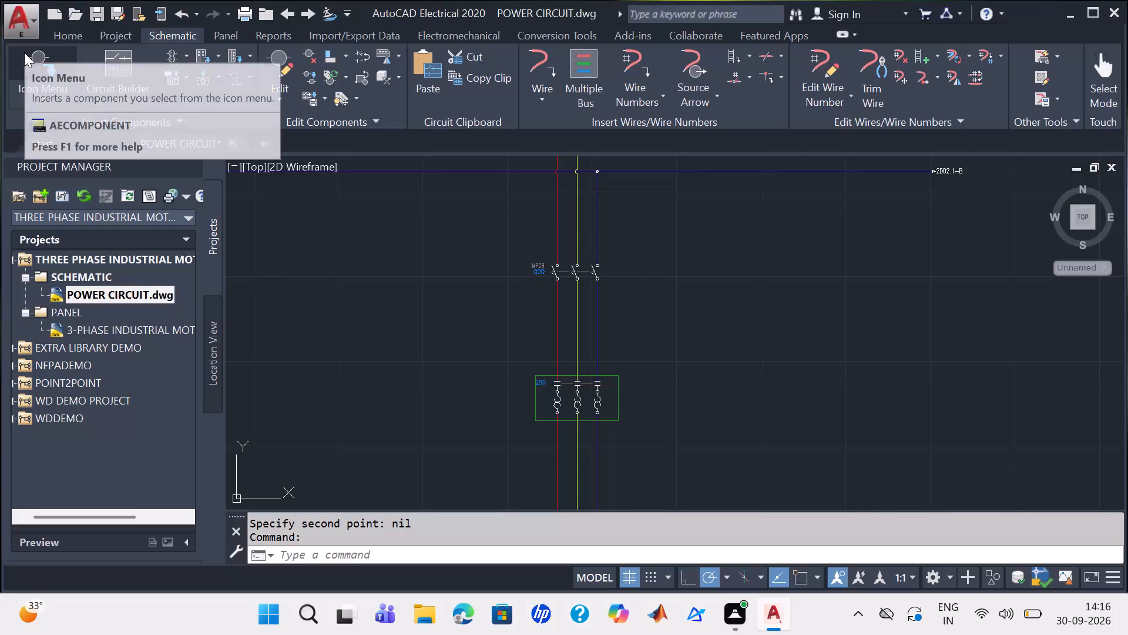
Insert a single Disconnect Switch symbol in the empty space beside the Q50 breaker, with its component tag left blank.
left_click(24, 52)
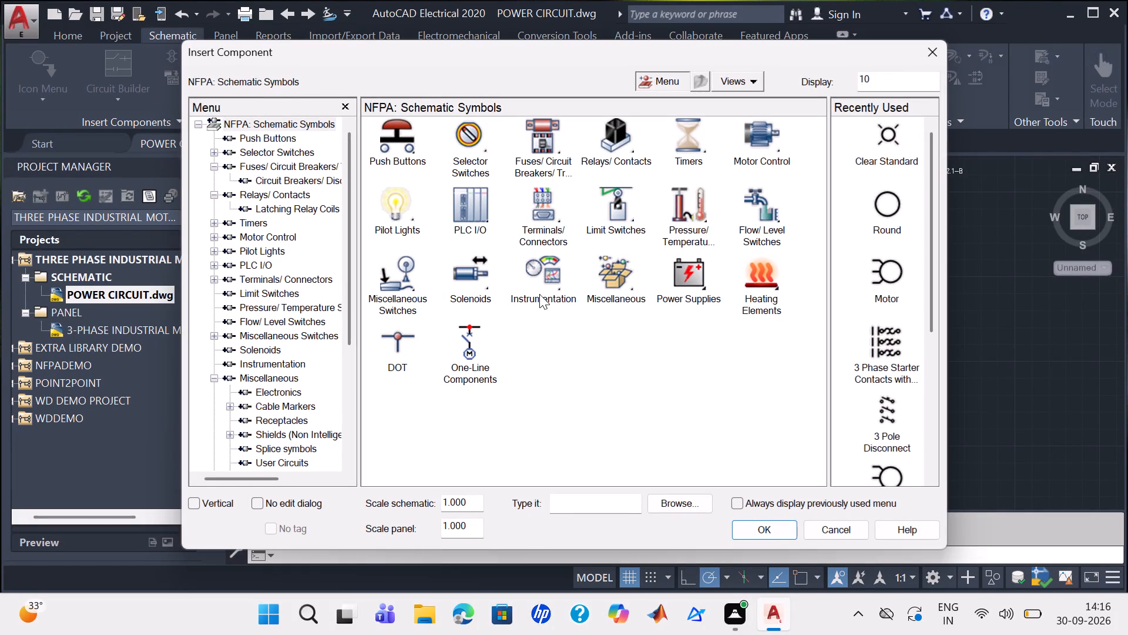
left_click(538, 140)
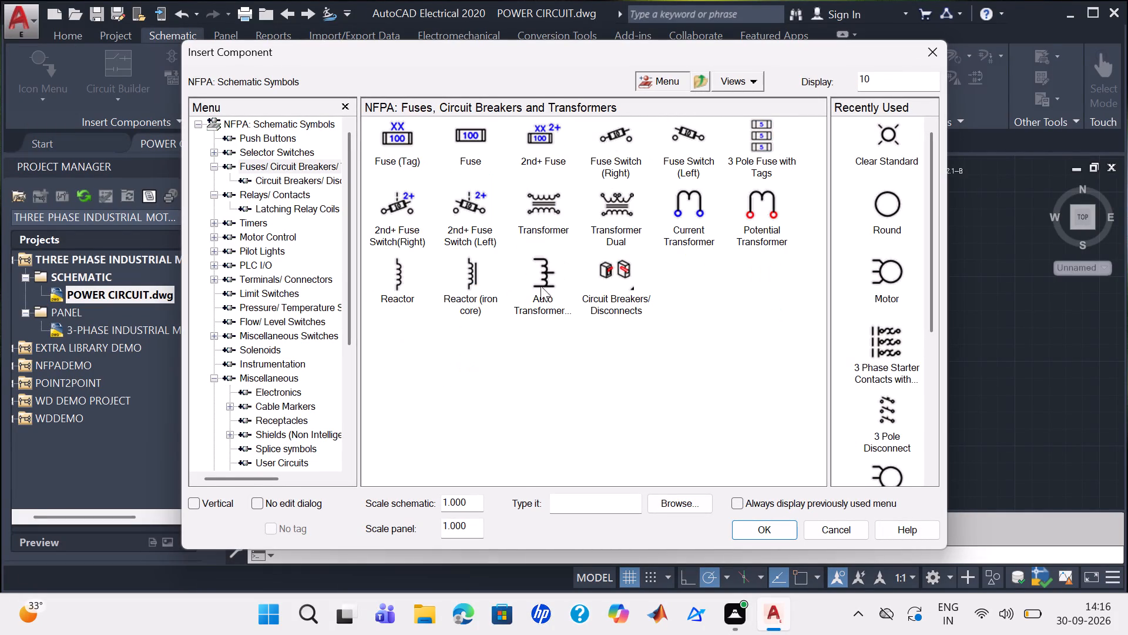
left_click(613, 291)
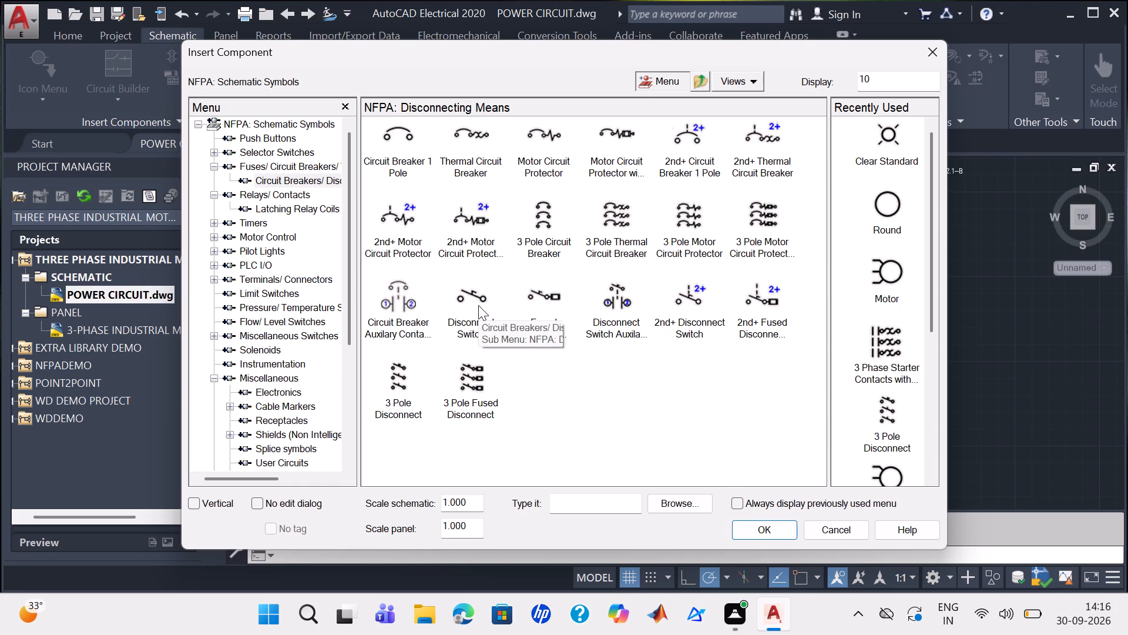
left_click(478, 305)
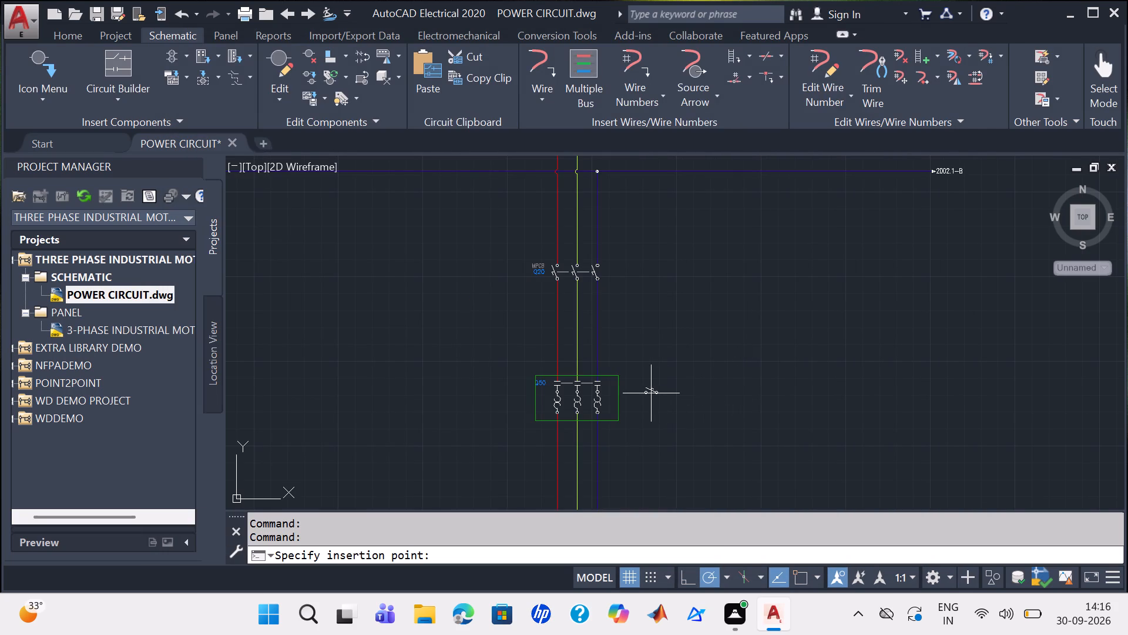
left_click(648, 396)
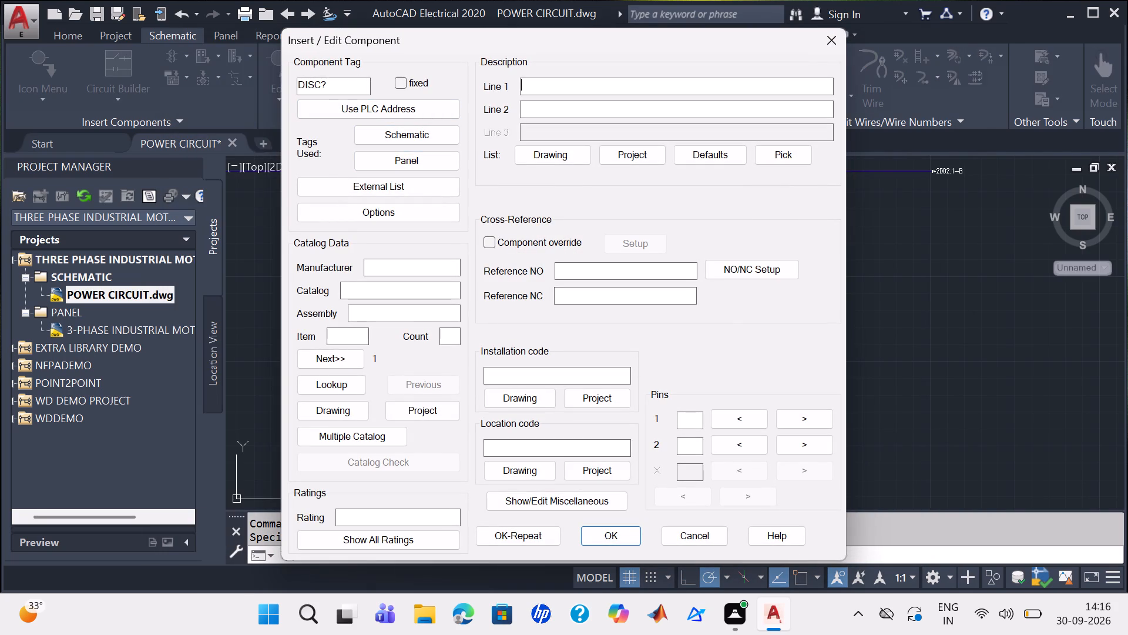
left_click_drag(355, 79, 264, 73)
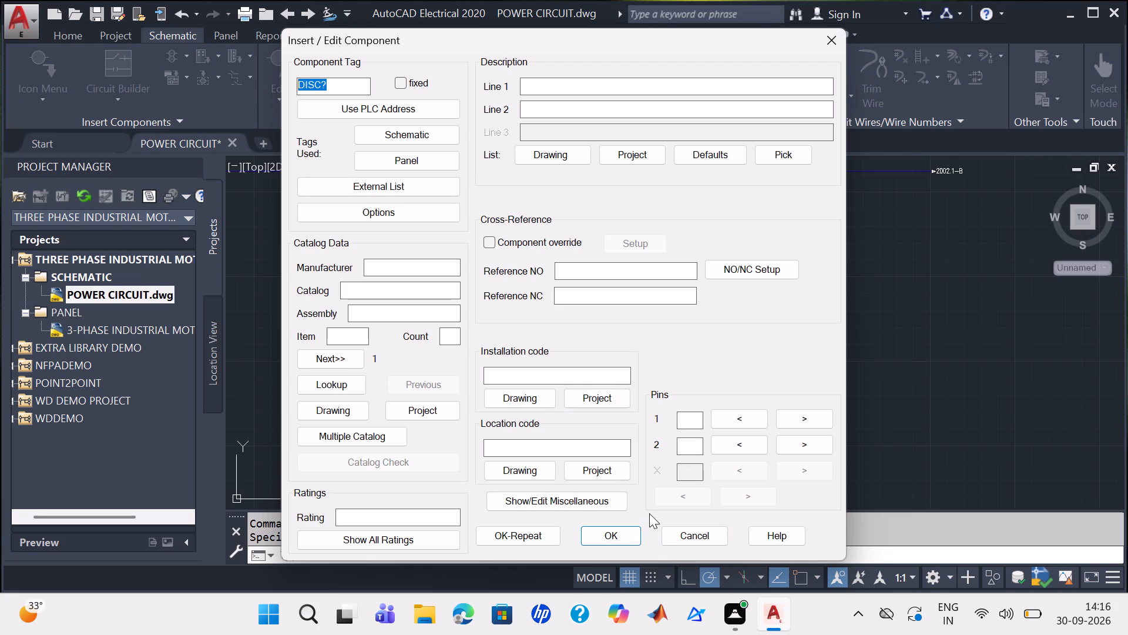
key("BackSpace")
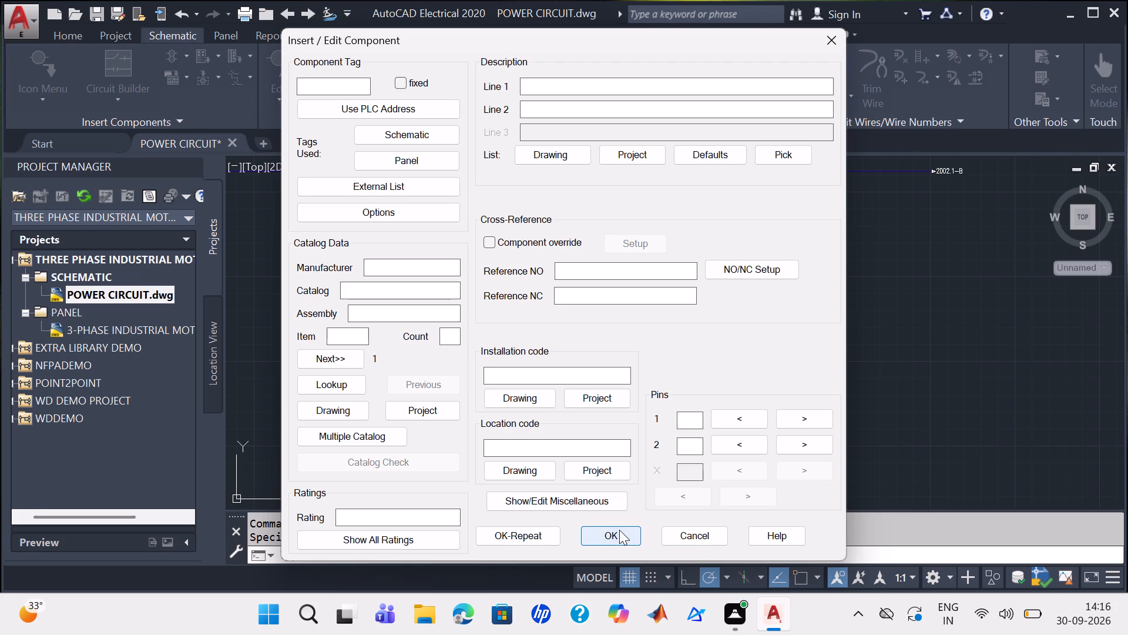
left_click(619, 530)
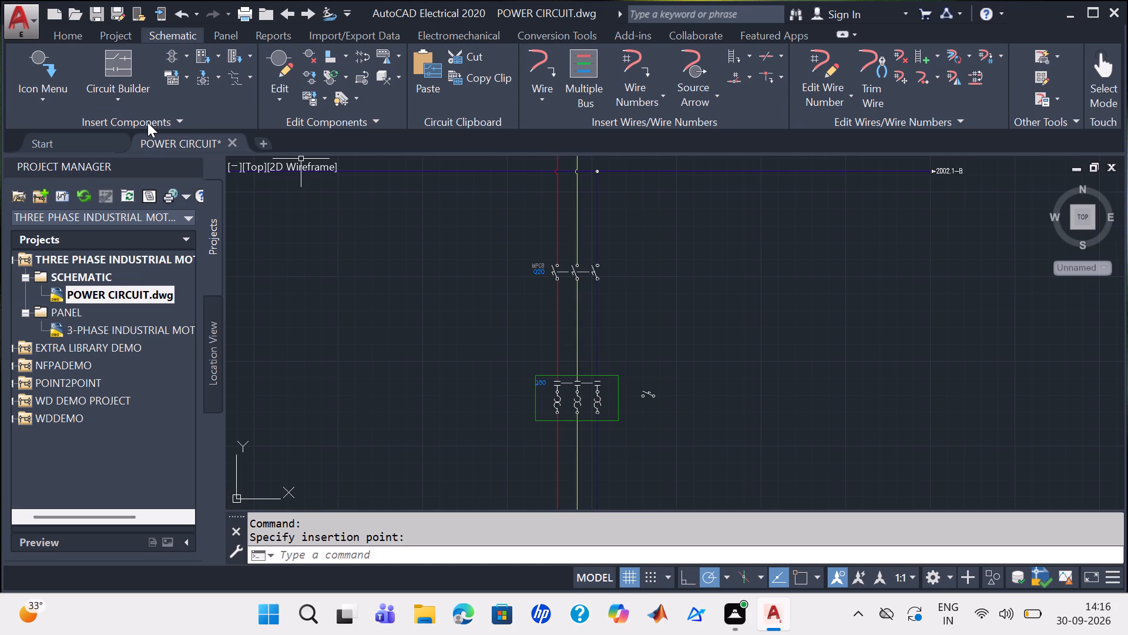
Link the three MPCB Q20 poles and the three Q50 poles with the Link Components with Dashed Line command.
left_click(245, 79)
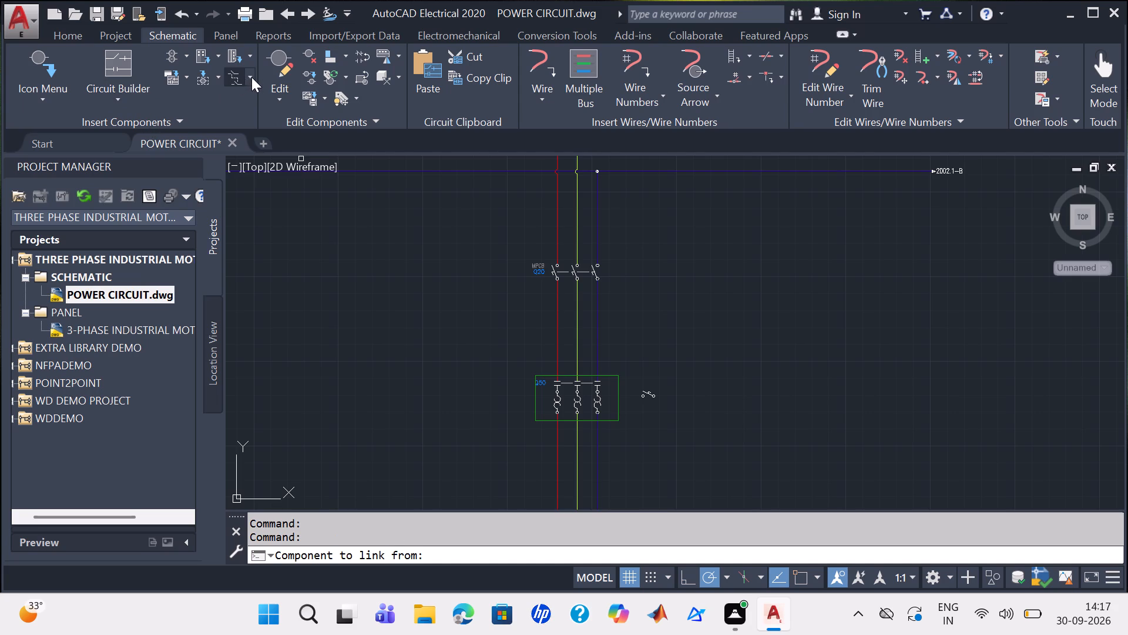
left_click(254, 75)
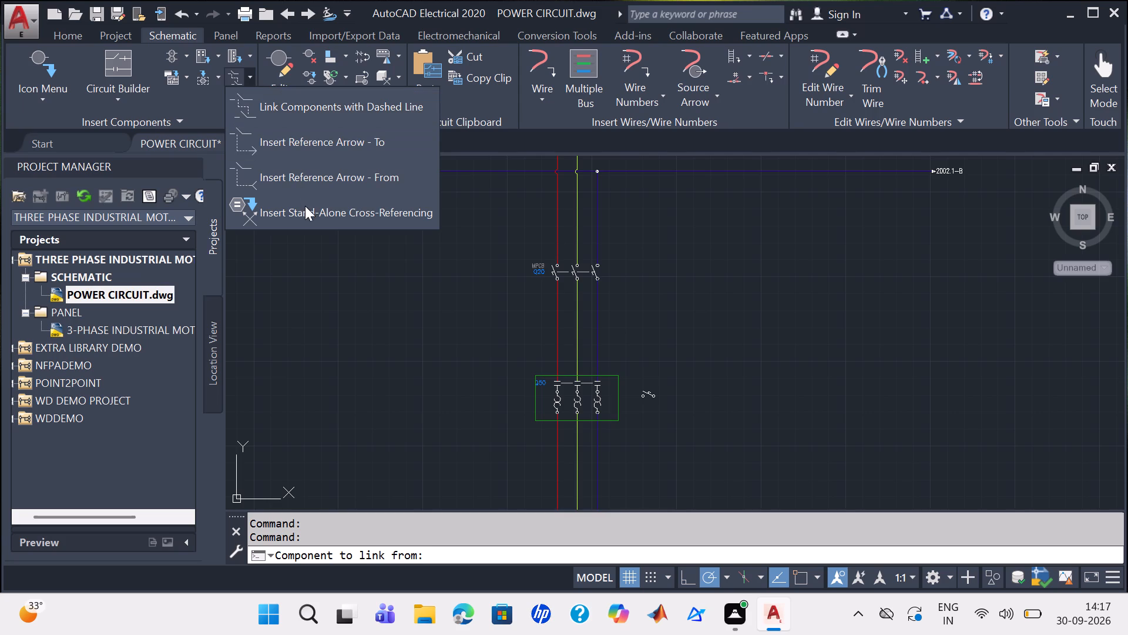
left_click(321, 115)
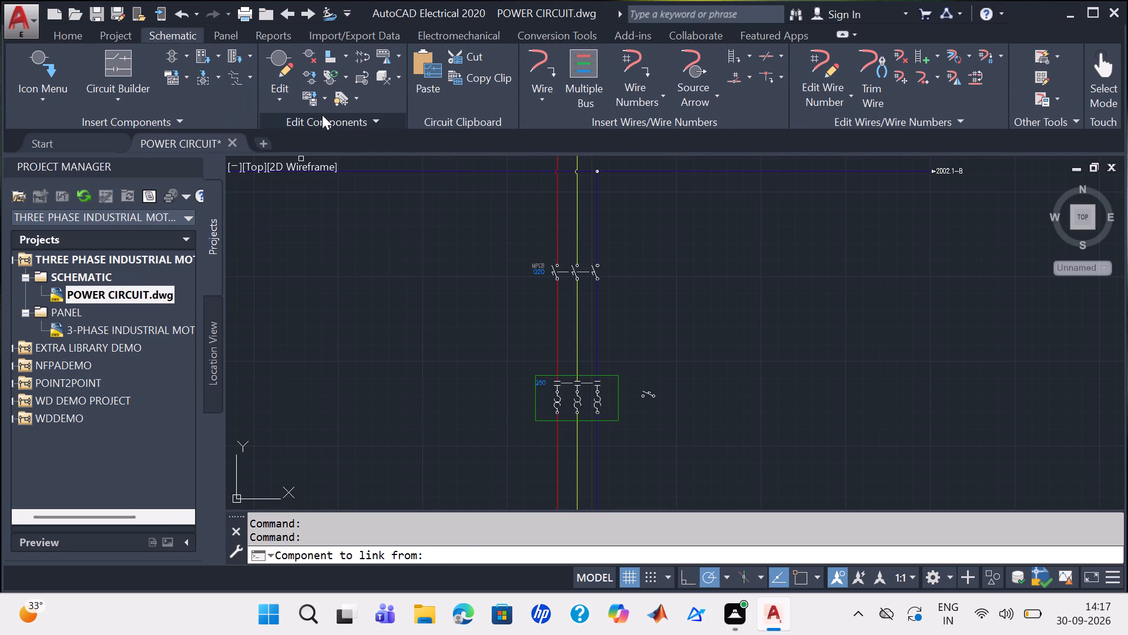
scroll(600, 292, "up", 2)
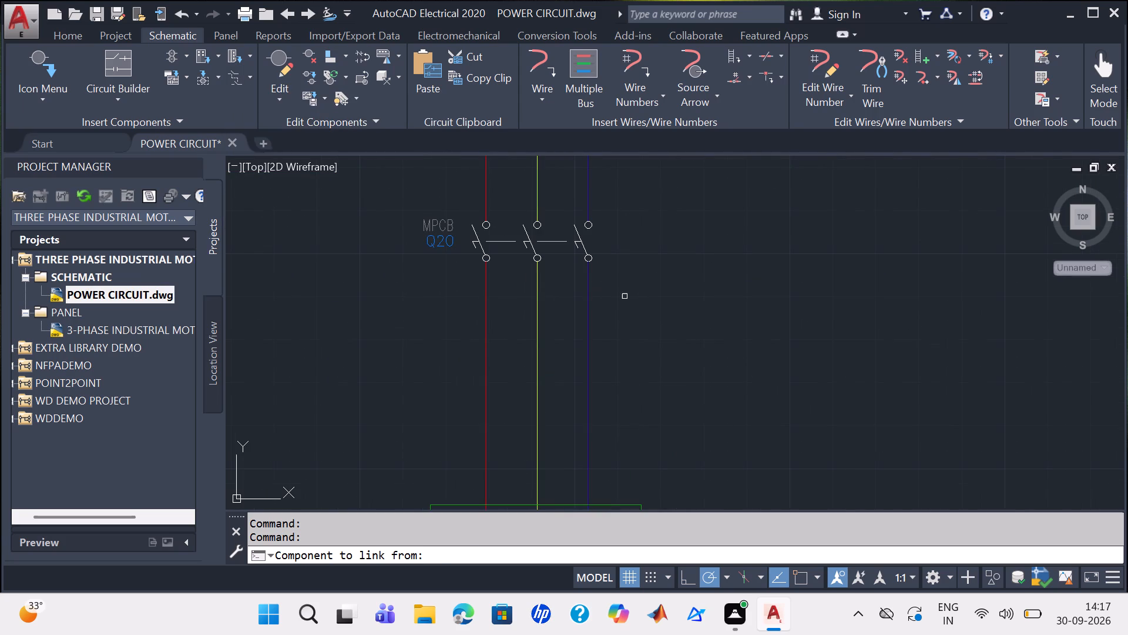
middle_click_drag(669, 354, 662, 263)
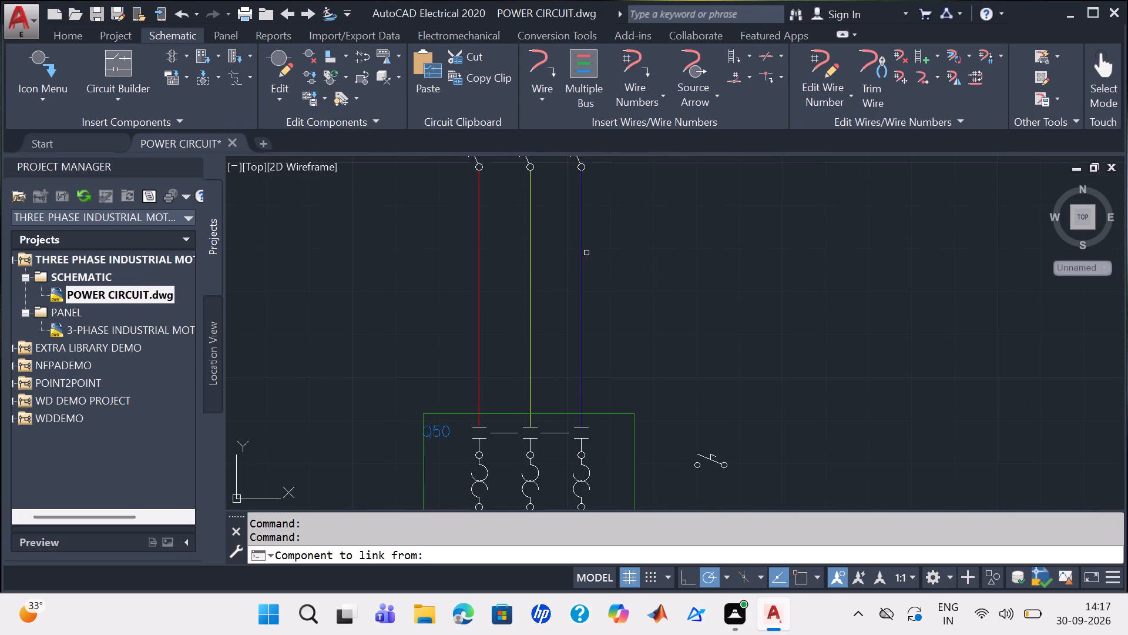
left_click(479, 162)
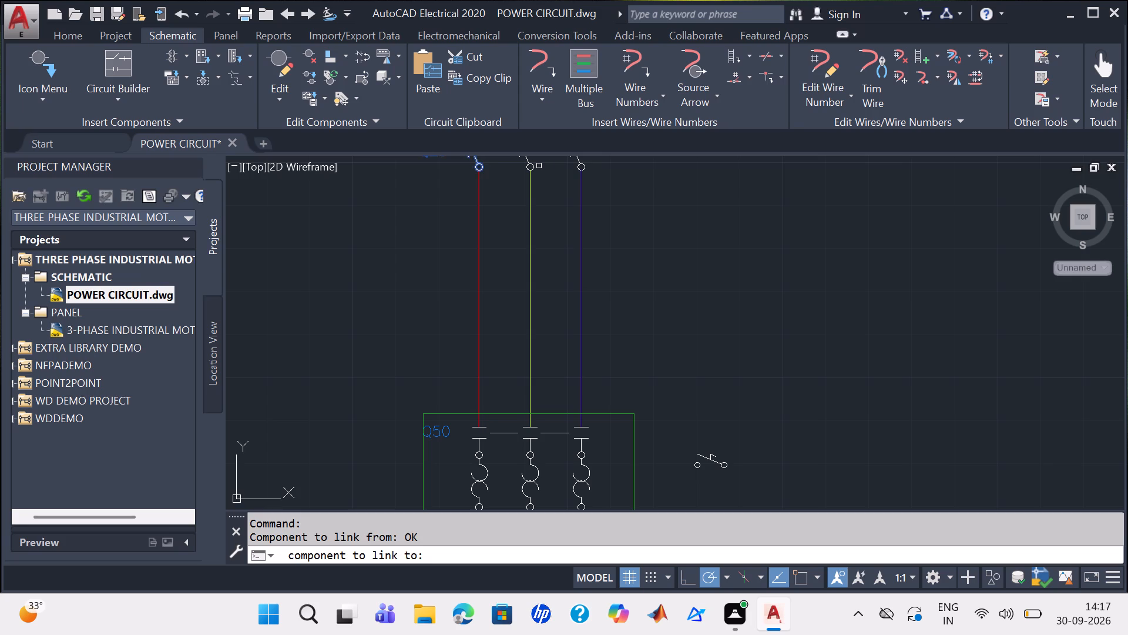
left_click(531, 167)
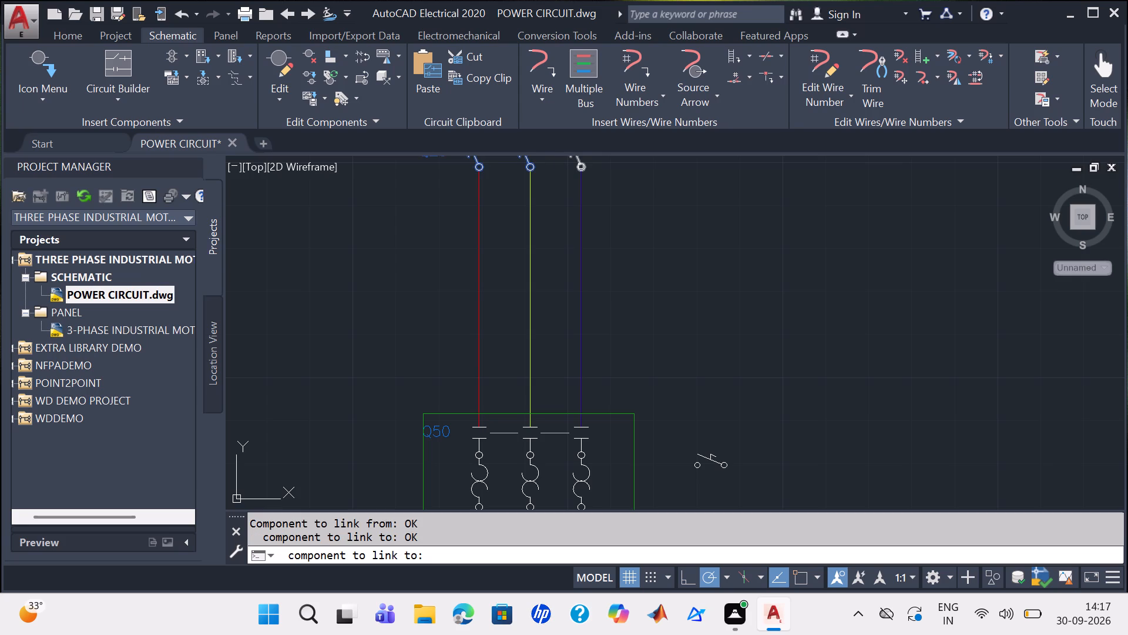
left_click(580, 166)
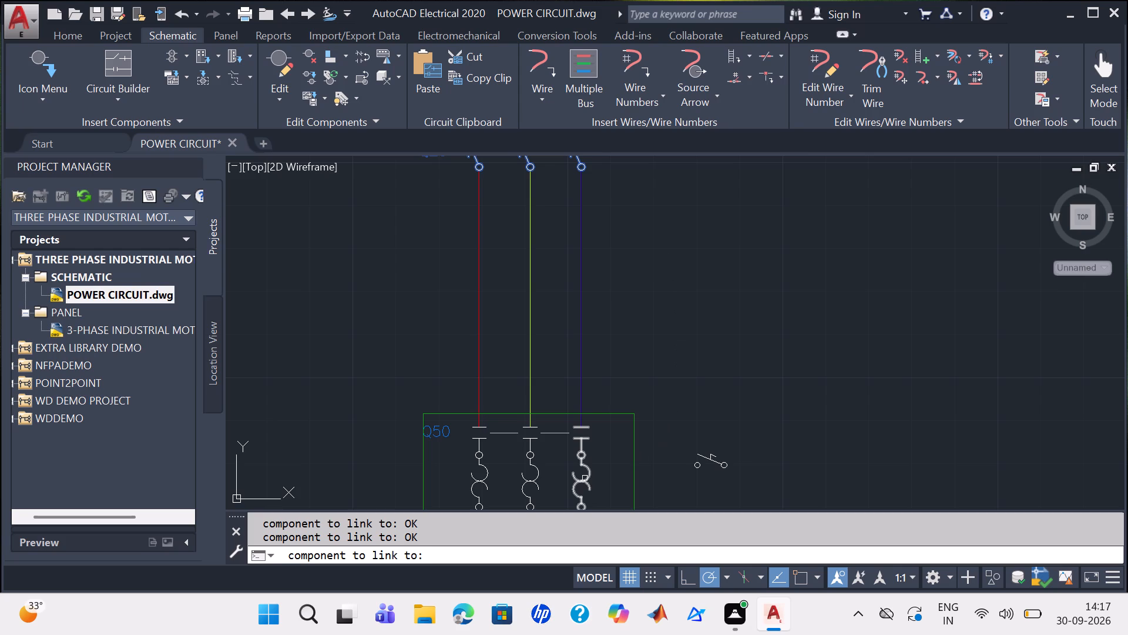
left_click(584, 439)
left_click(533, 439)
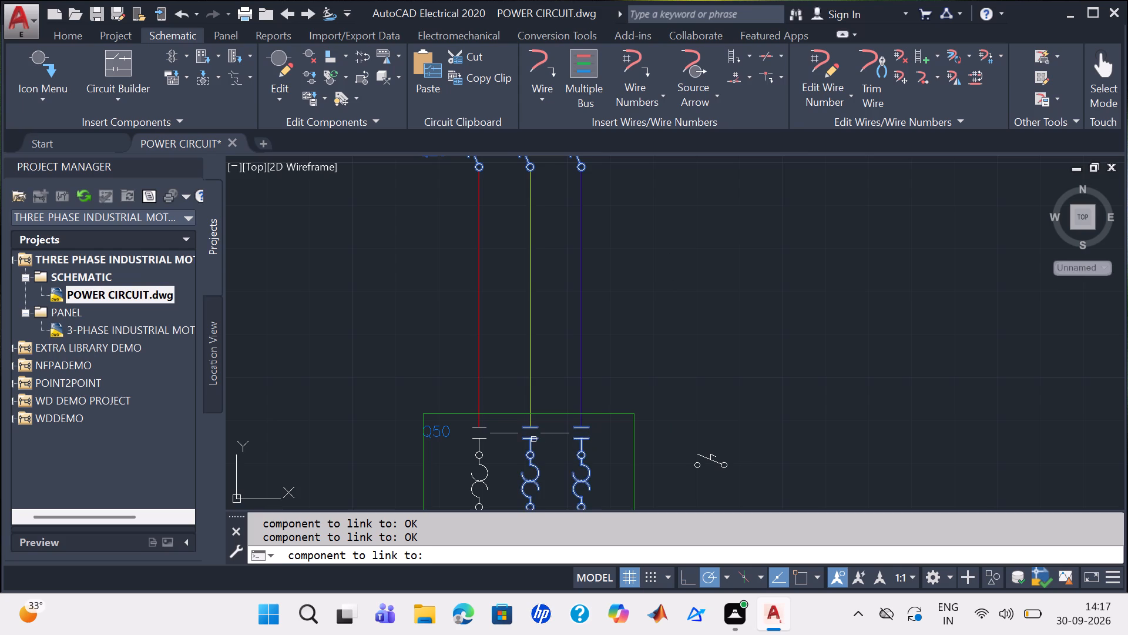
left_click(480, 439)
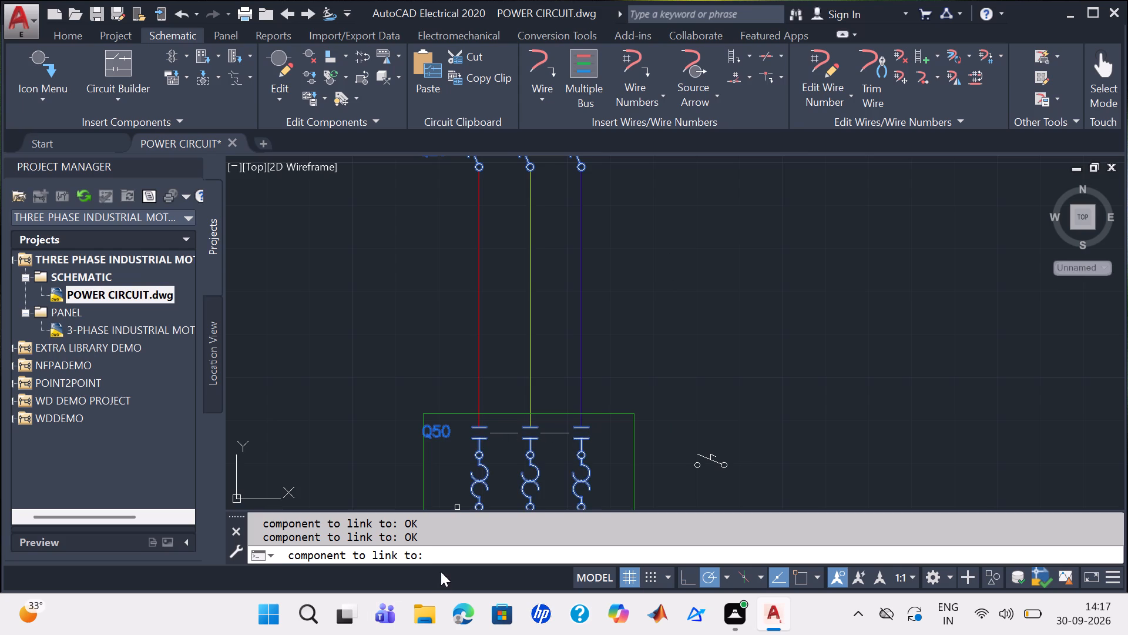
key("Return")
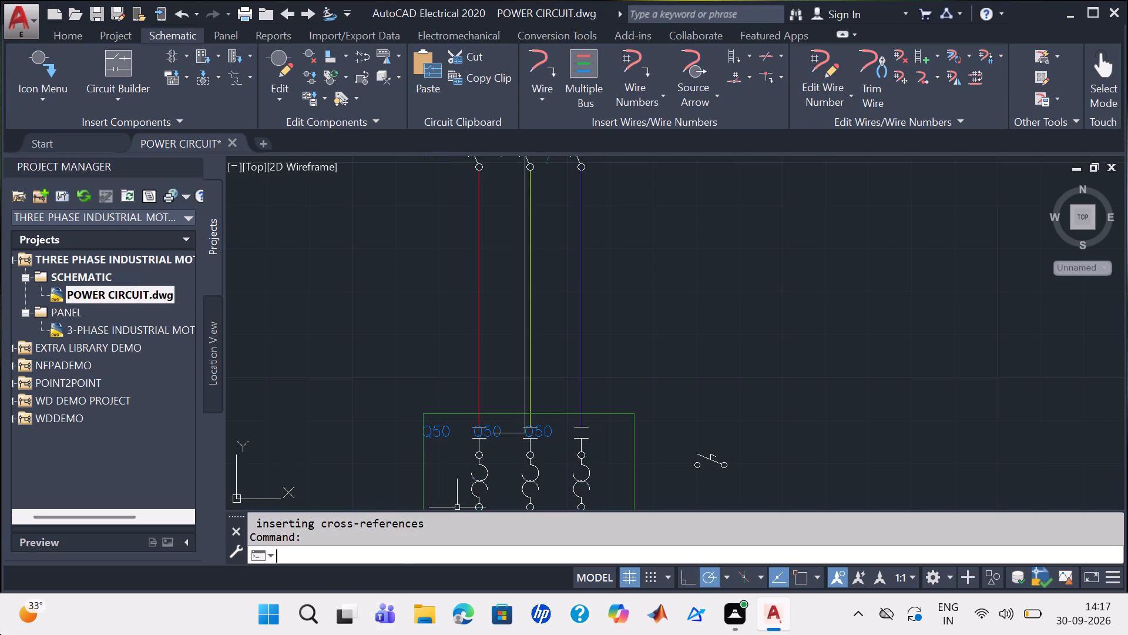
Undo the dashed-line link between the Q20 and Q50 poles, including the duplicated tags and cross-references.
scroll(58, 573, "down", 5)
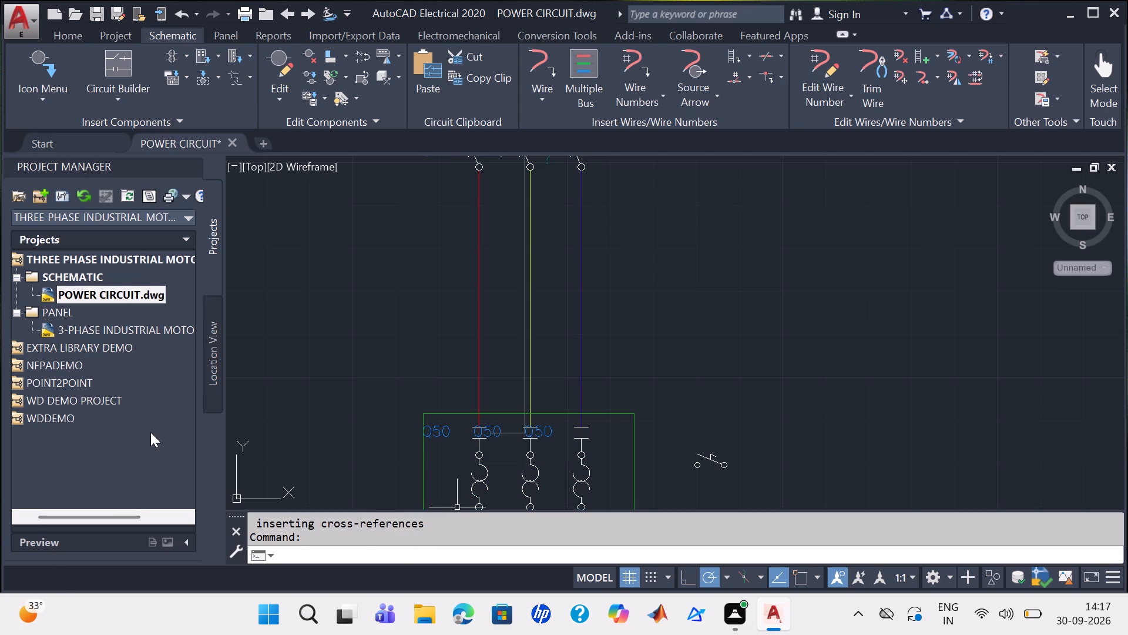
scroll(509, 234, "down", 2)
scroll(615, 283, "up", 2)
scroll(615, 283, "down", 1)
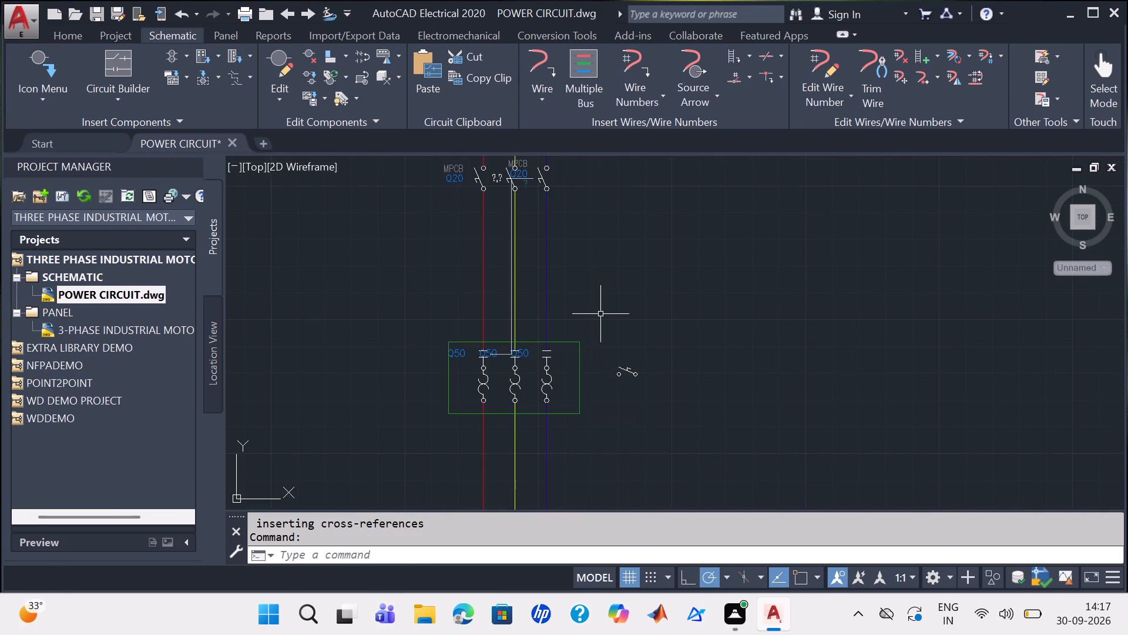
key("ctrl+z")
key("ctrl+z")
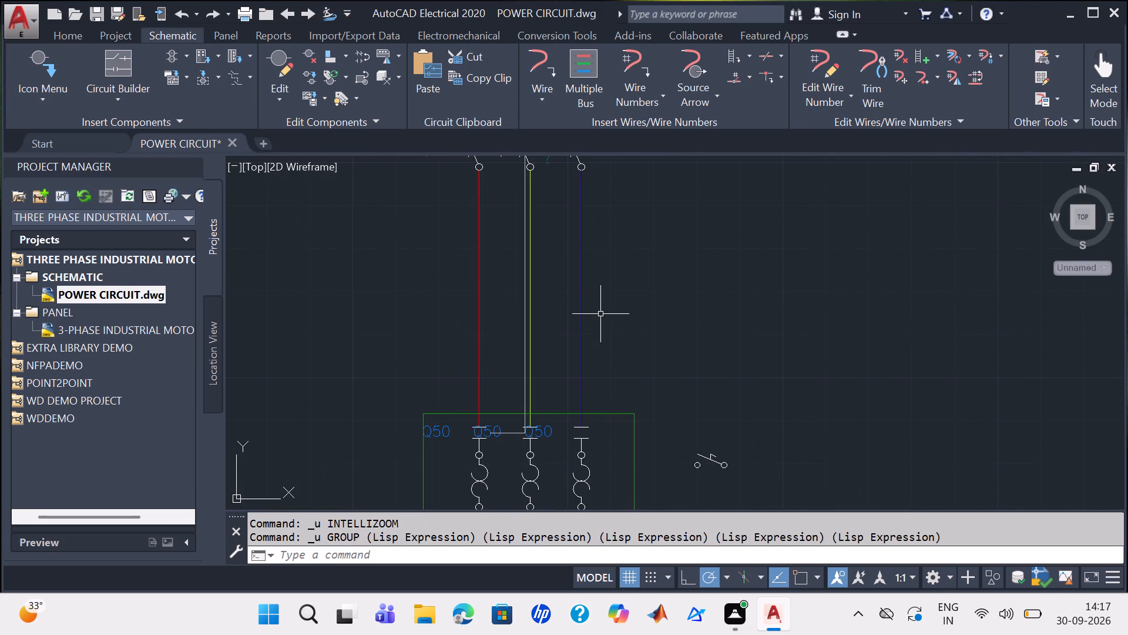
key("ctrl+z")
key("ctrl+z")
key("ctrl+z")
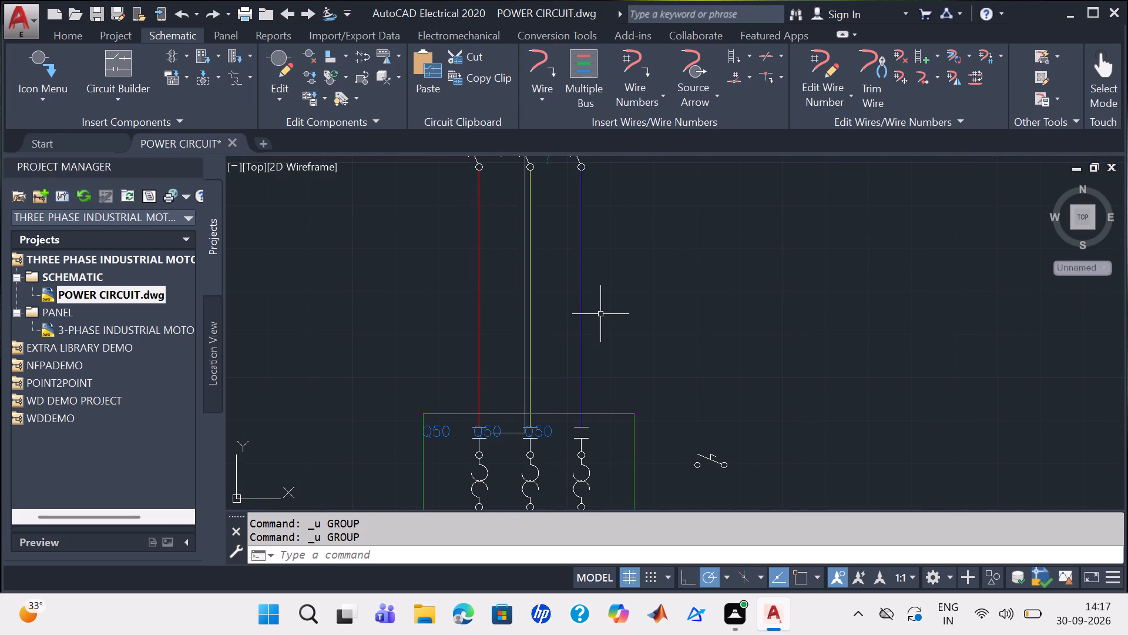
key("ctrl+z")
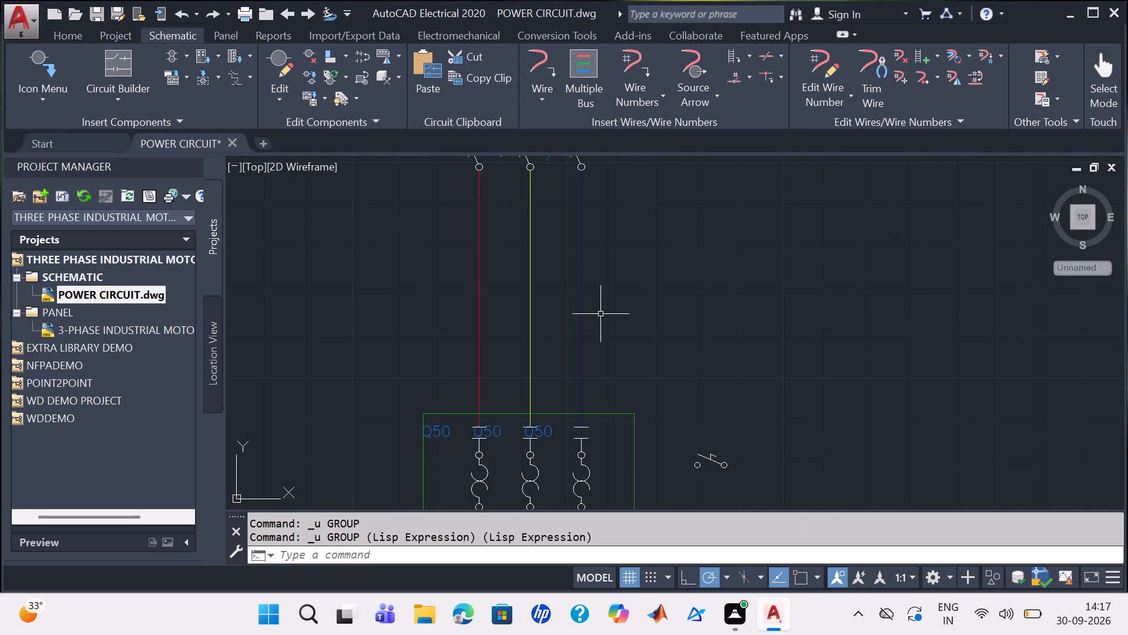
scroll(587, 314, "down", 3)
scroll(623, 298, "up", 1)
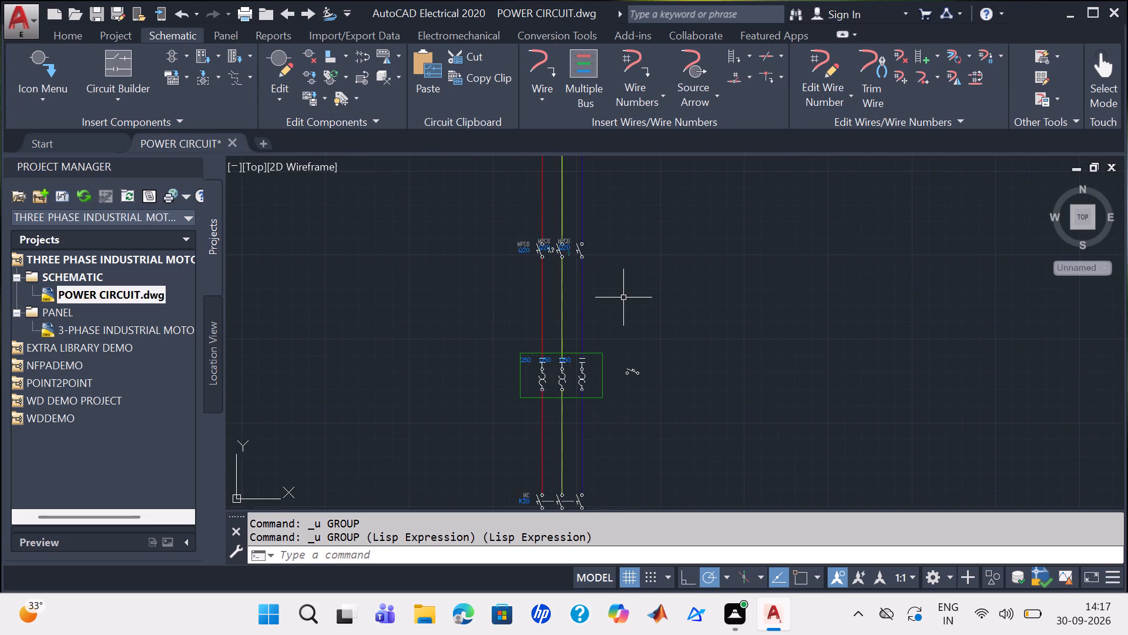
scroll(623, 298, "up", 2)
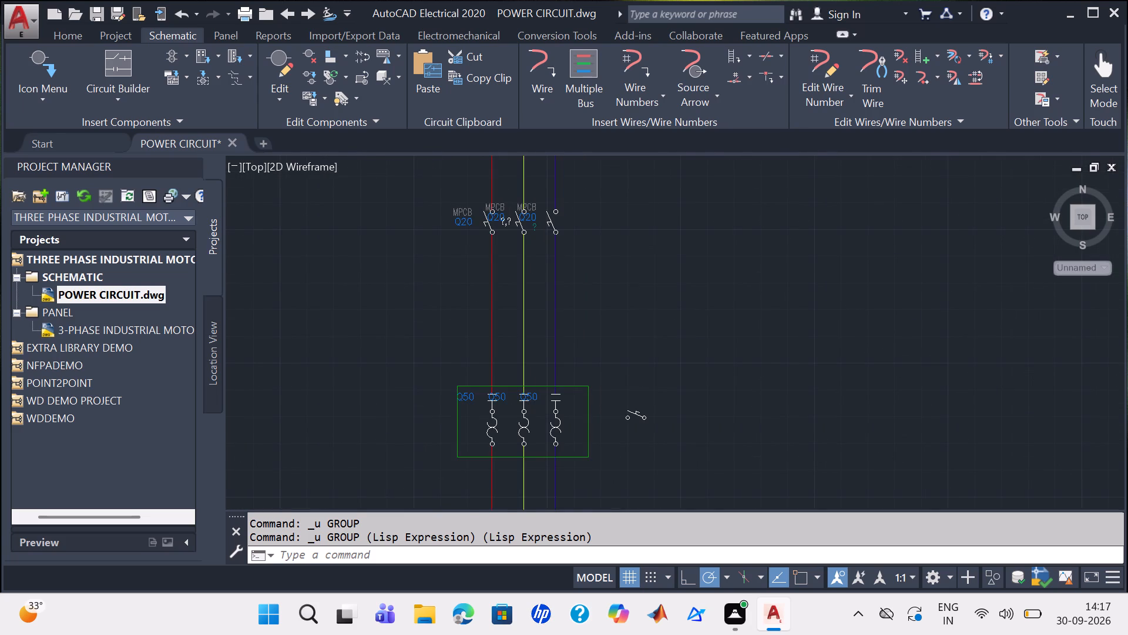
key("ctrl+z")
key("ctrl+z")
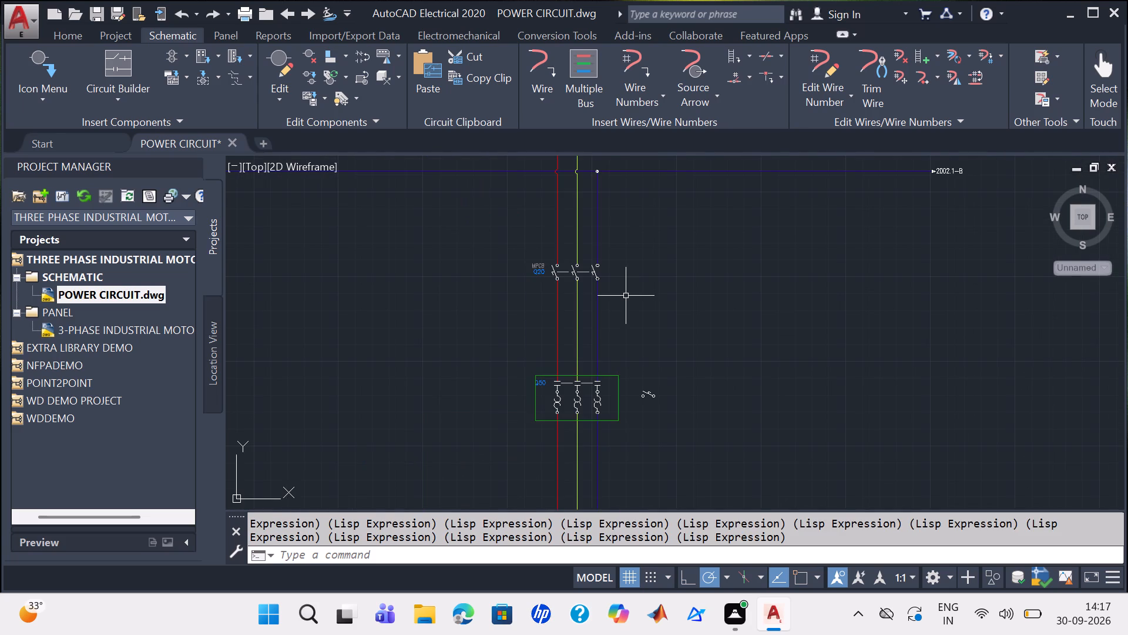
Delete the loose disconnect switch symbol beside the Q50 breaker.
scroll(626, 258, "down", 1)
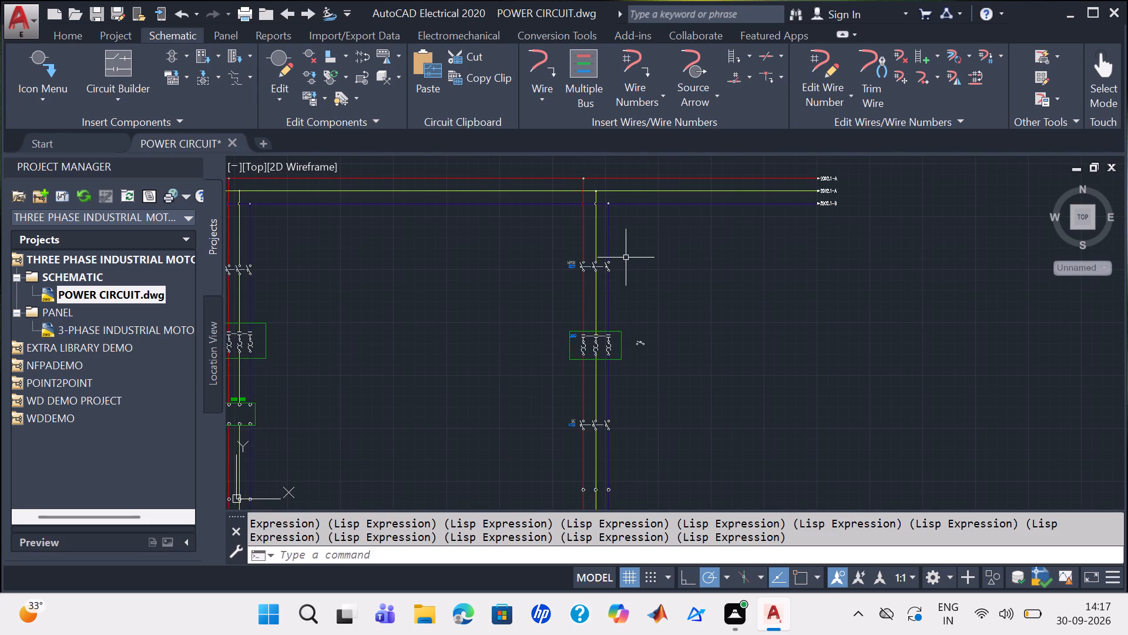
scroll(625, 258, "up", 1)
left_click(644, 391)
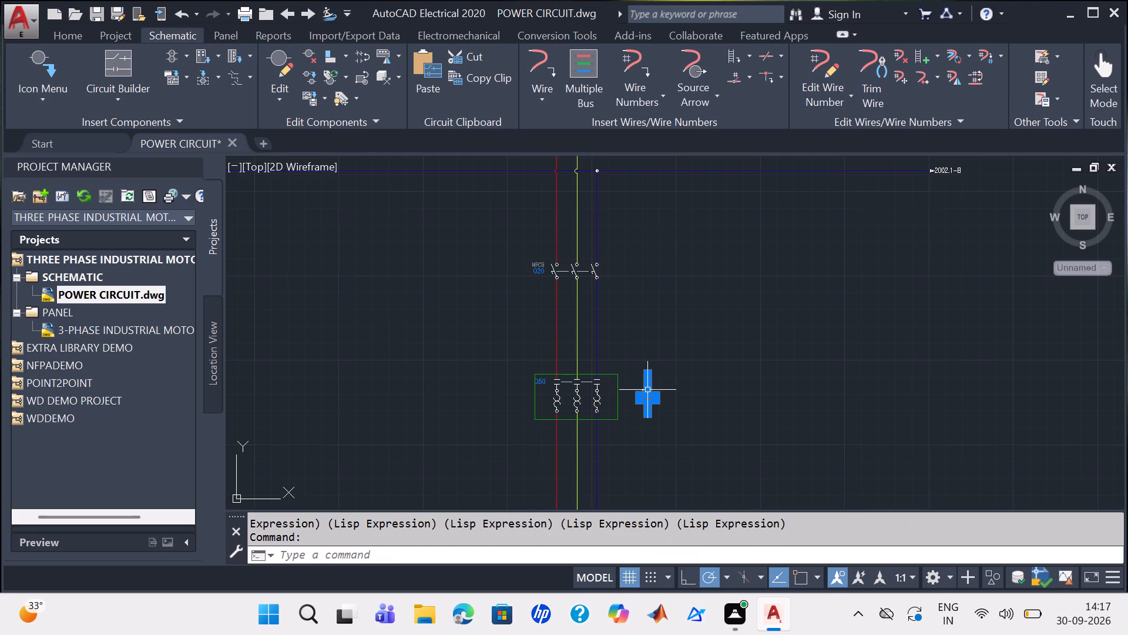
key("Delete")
Tag all wires drawing-wide with sequential wire numbers starting at 101.
scroll(644, 397, "down", 4)
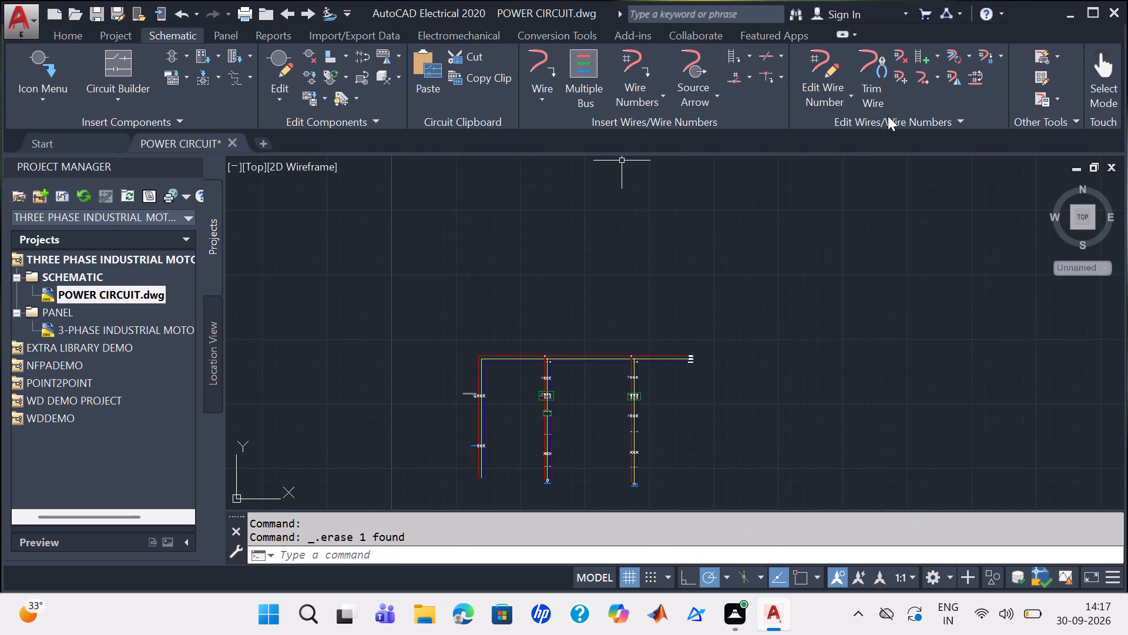
left_click(643, 99)
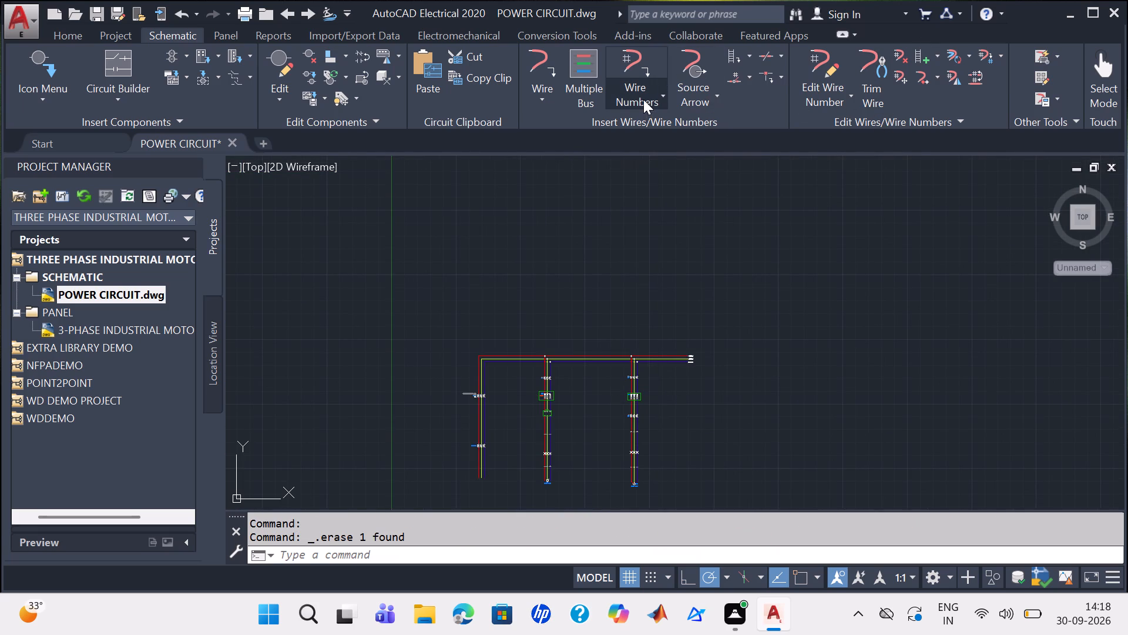
left_click(646, 122)
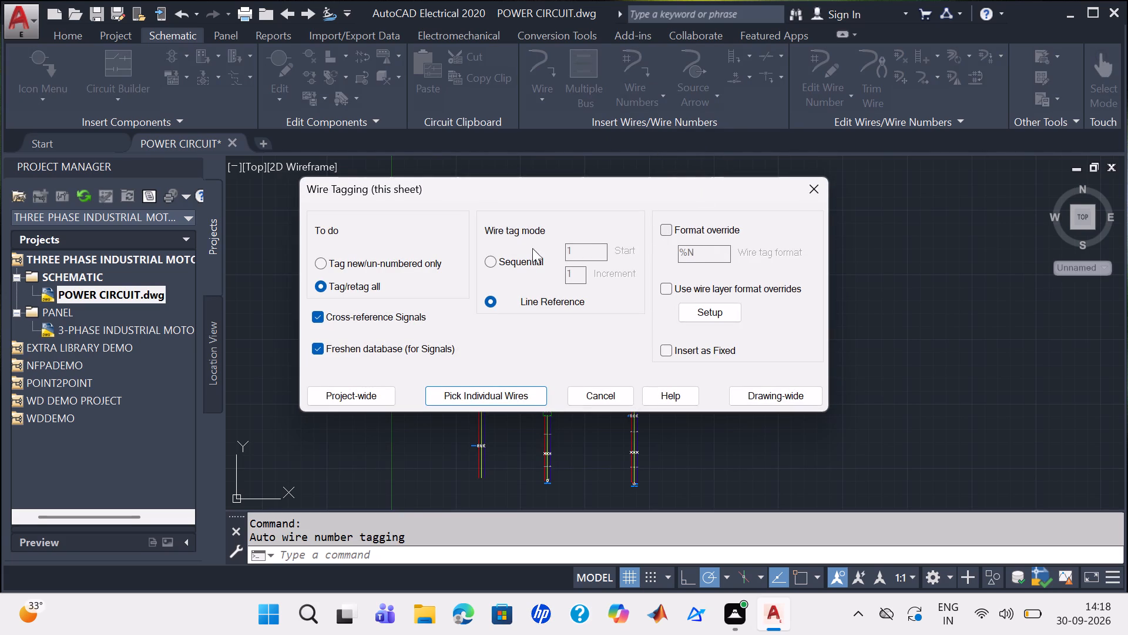
left_click(496, 258)
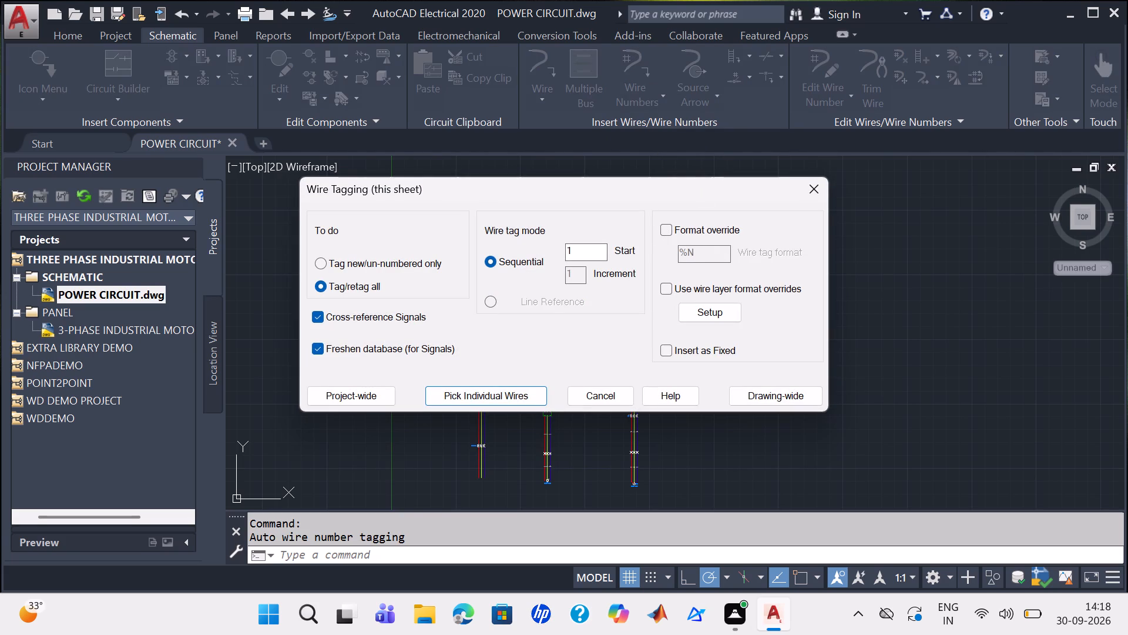
left_click_drag(589, 252, 563, 251)
key("2")
key("BackSpace")
type("10")
key("1")
left_click(785, 400)
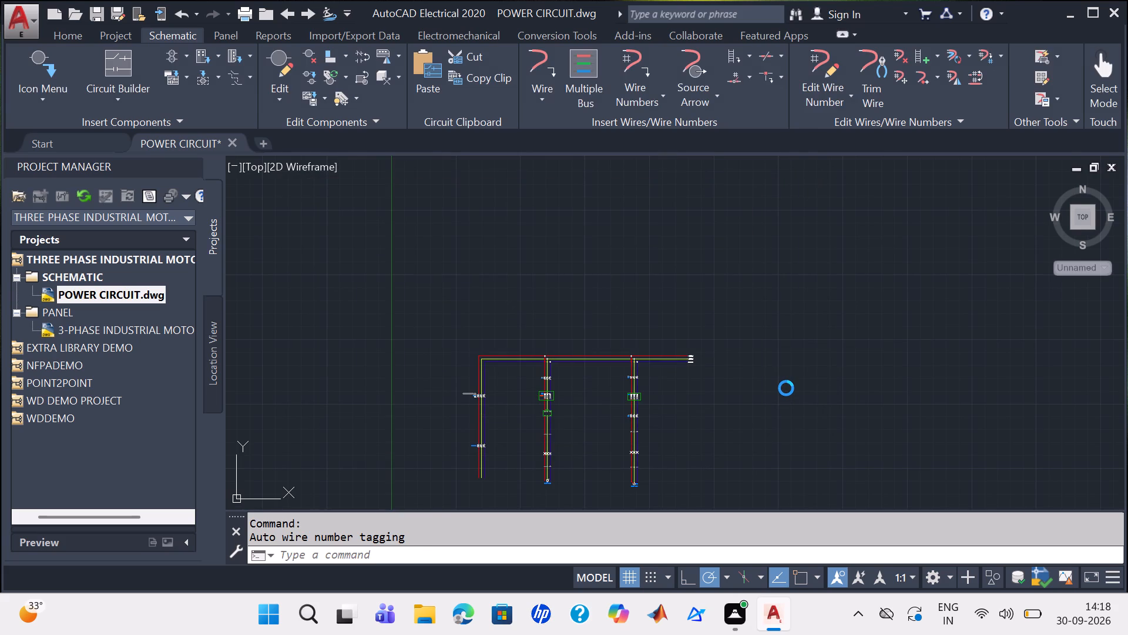
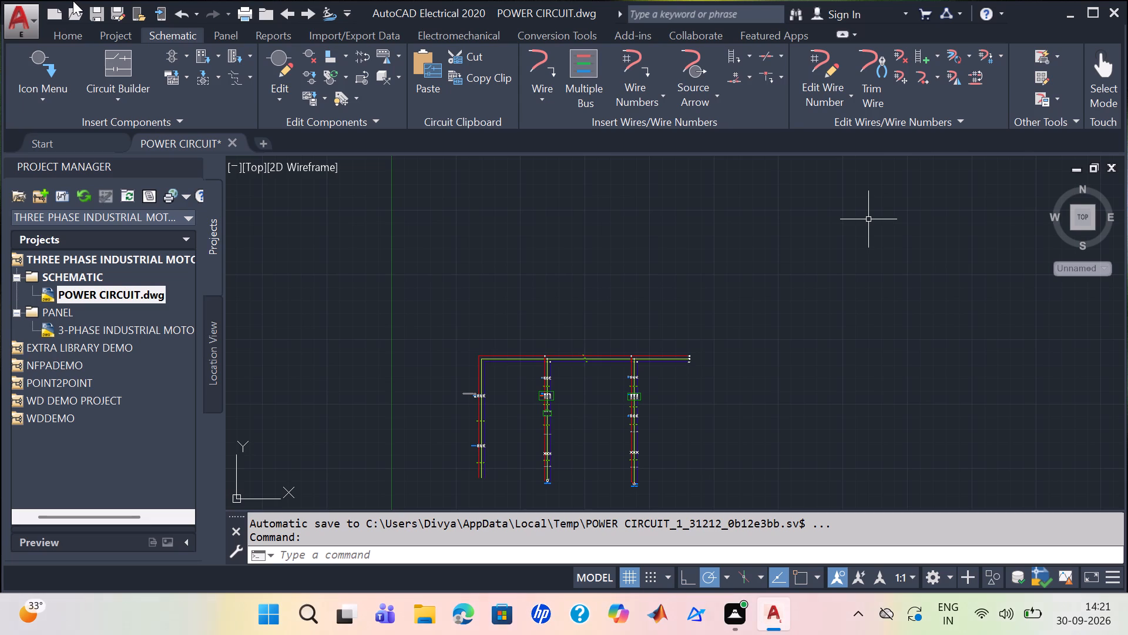
Save the POWER CIRCUIT drawing under its current name.
scroll(73, 1, "up", 2)
left_click(102, 9)
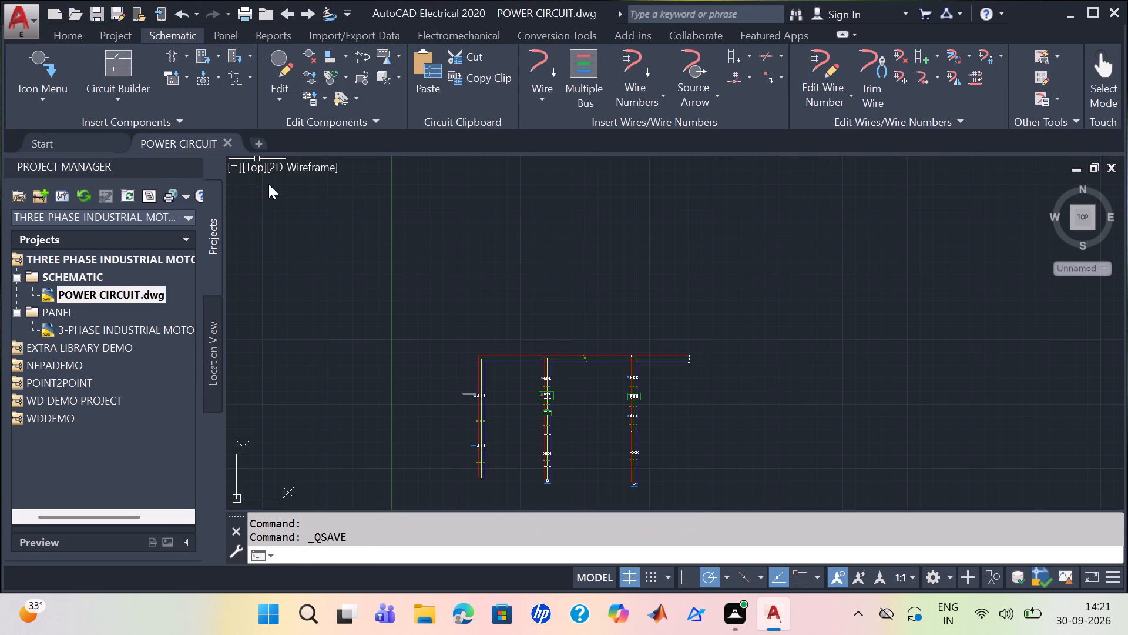
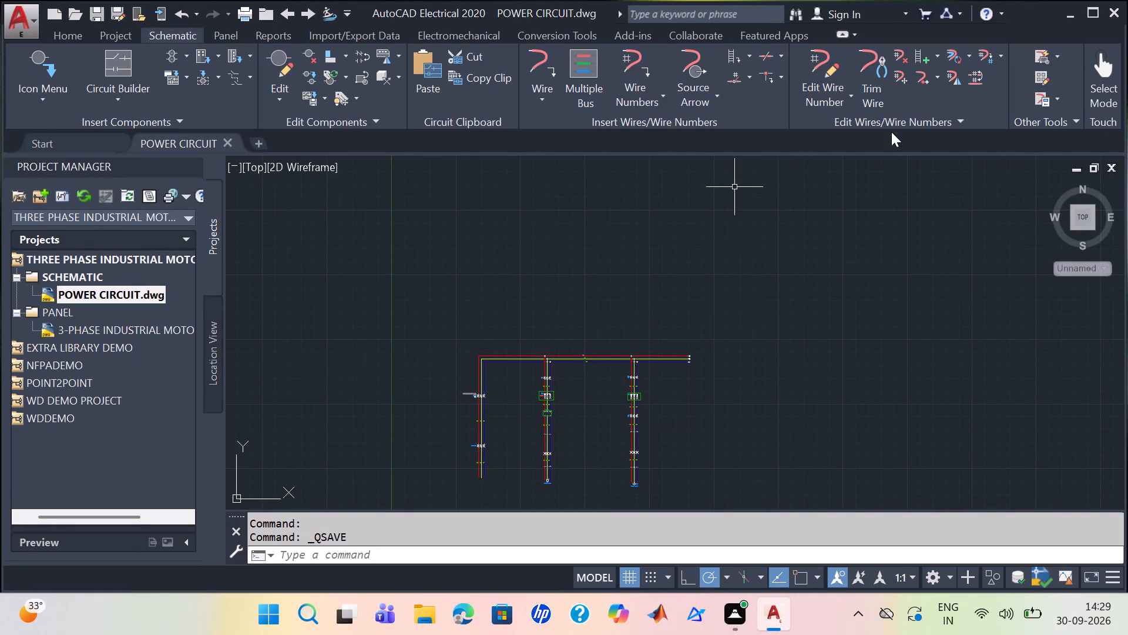
Delete the MACHINE MOTOR symbol MA1 at the lower end of the branch with wires 131, 132 and 133.
scroll(902, 164, "down", 1)
scroll(830, 327, "up", 1)
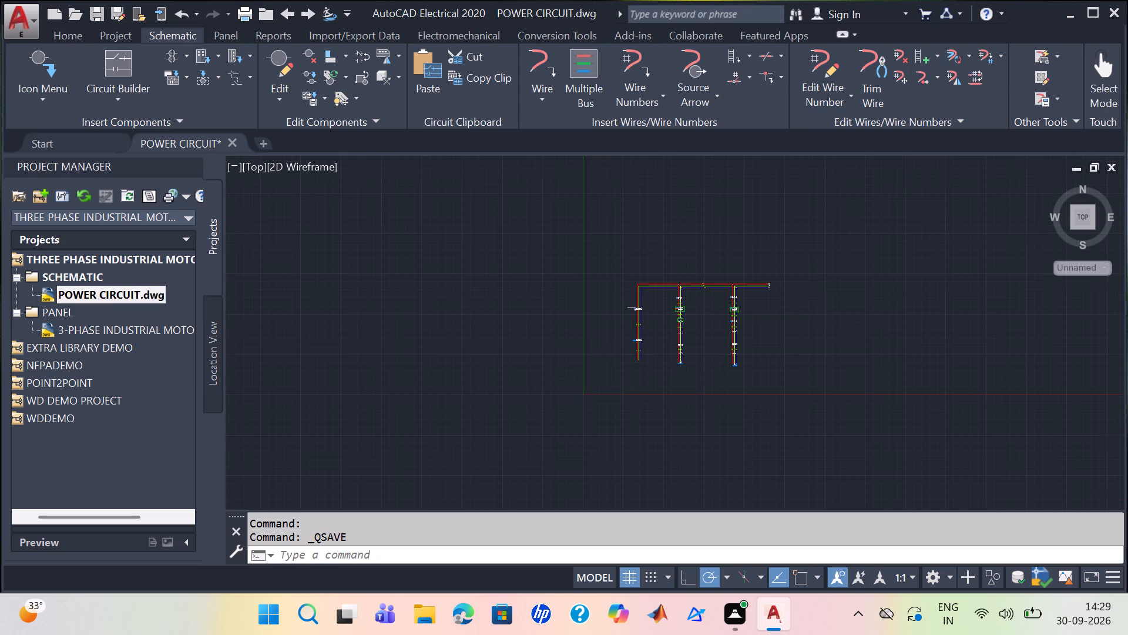
scroll(830, 327, "up", 1)
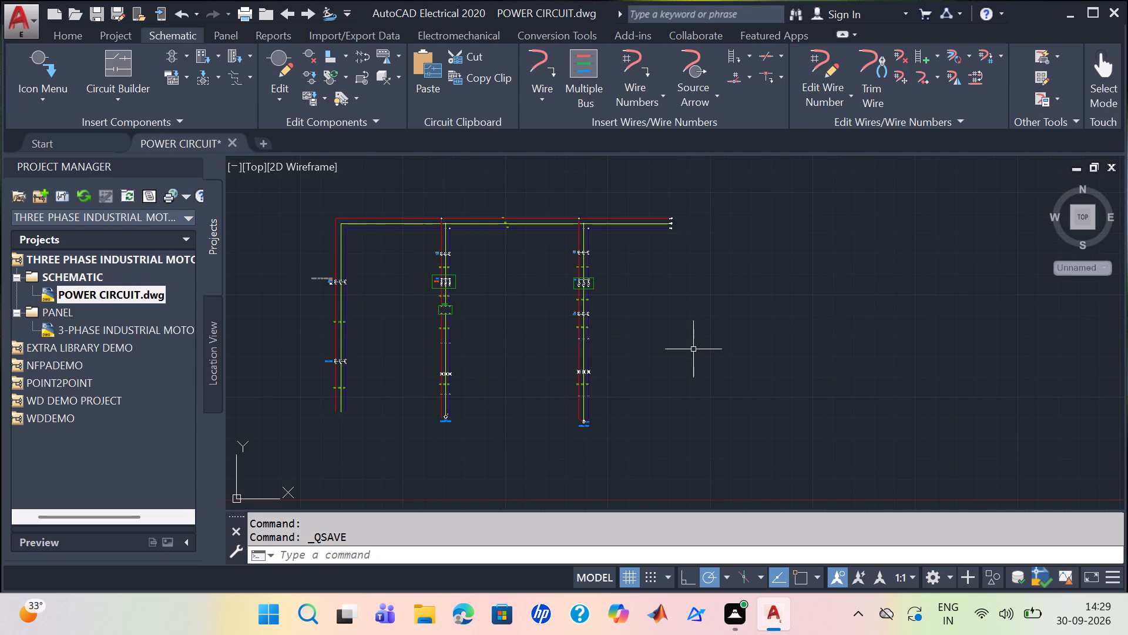
middle_click_drag(693, 349, 710, 329)
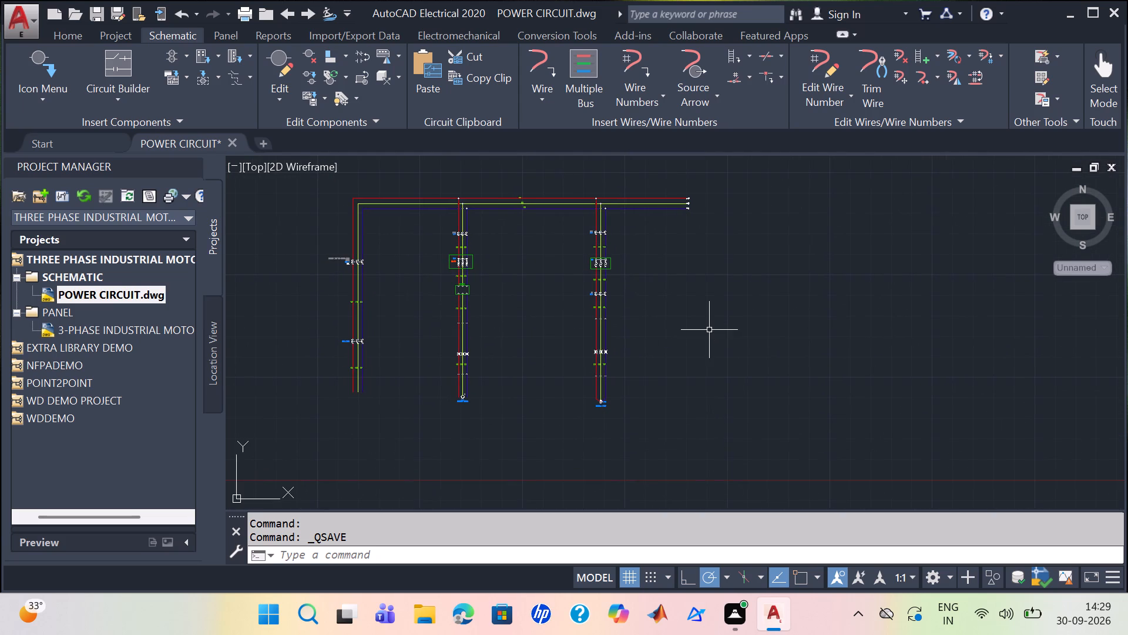
scroll(709, 330, "up", 2)
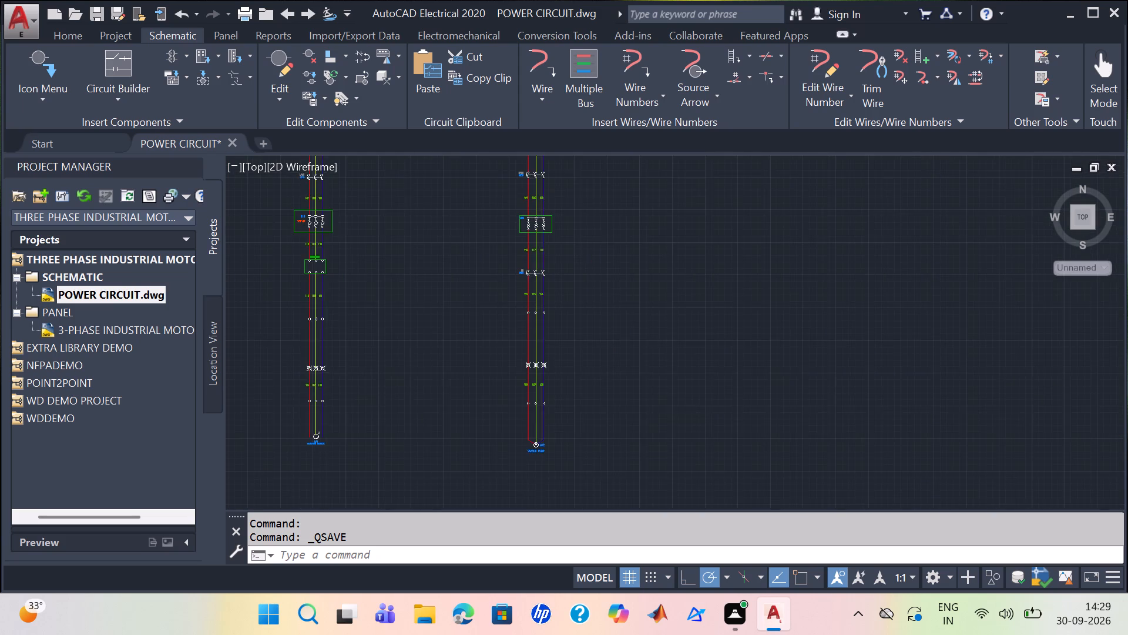
scroll(657, 383, "up", 1)
middle_click_drag(591, 377, 1067, 229)
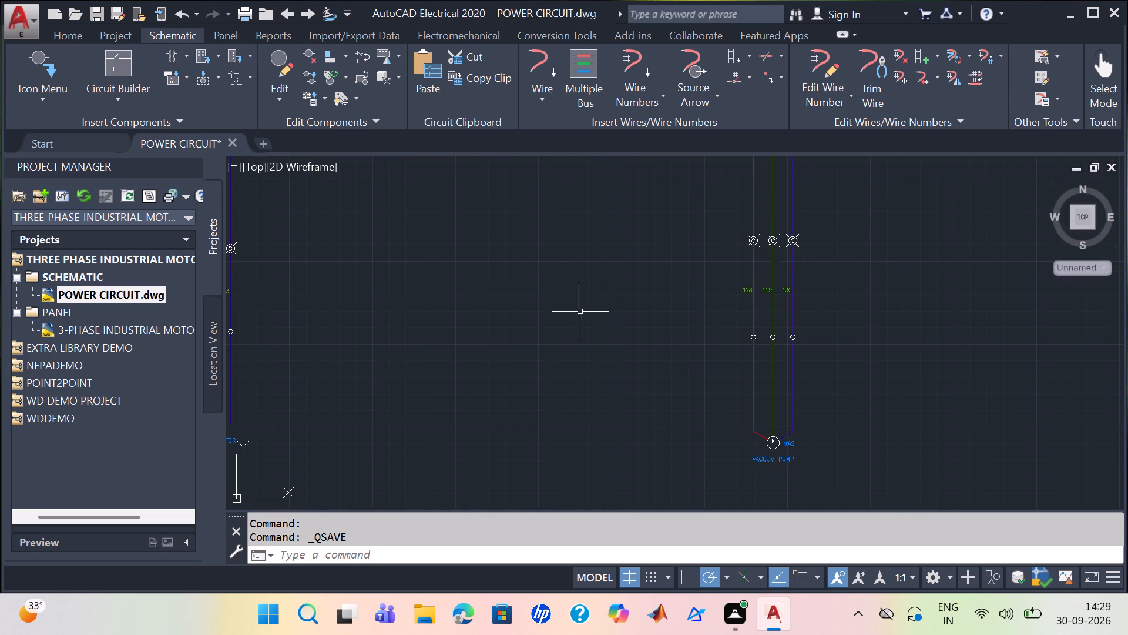
middle_click_drag(503, 325, 708, 267)
scroll(664, 281, "up", 1)
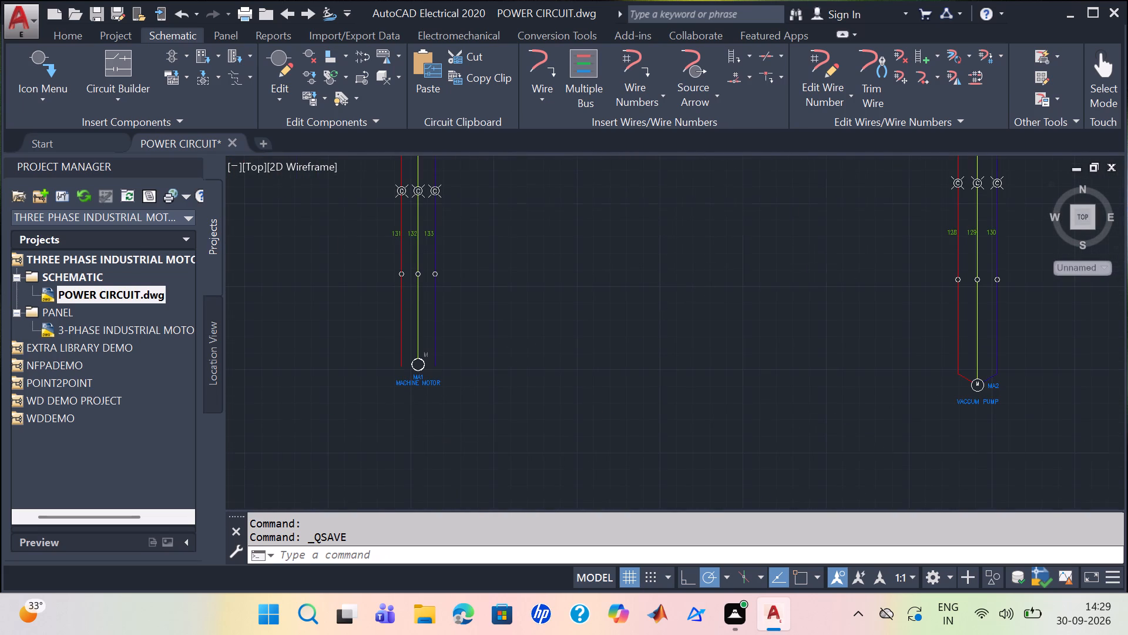
middle_click_drag(455, 326, 572, 282)
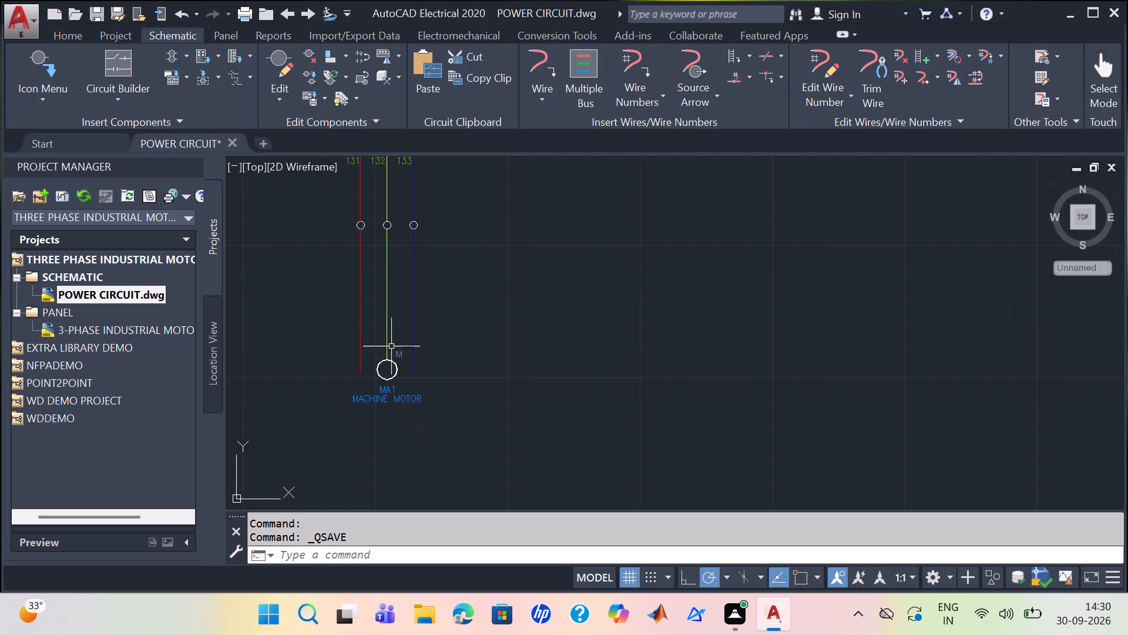
left_click(386, 392)
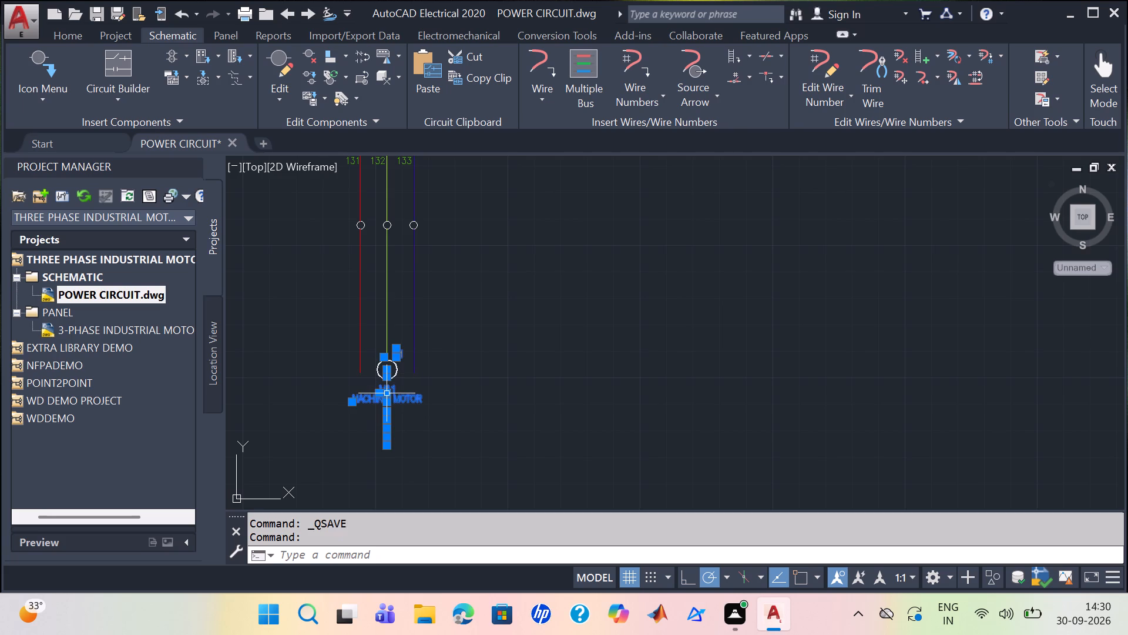
key("Delete")
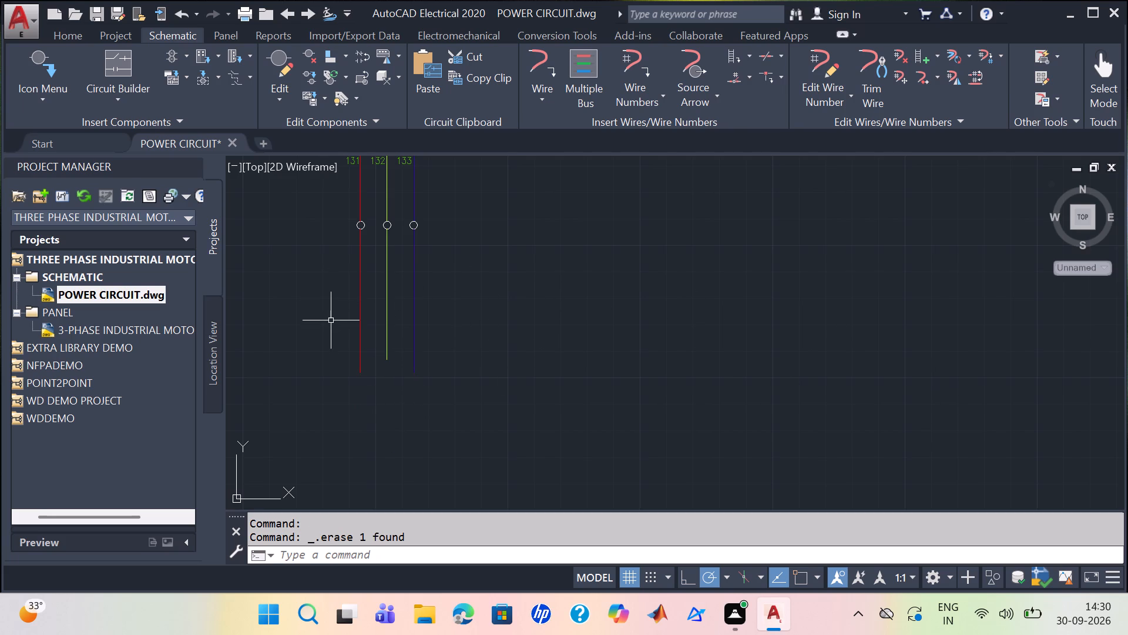
Delete the three vertical wire segments hanging below the terminals of wires 131, 132 and 133.
left_click(360, 333)
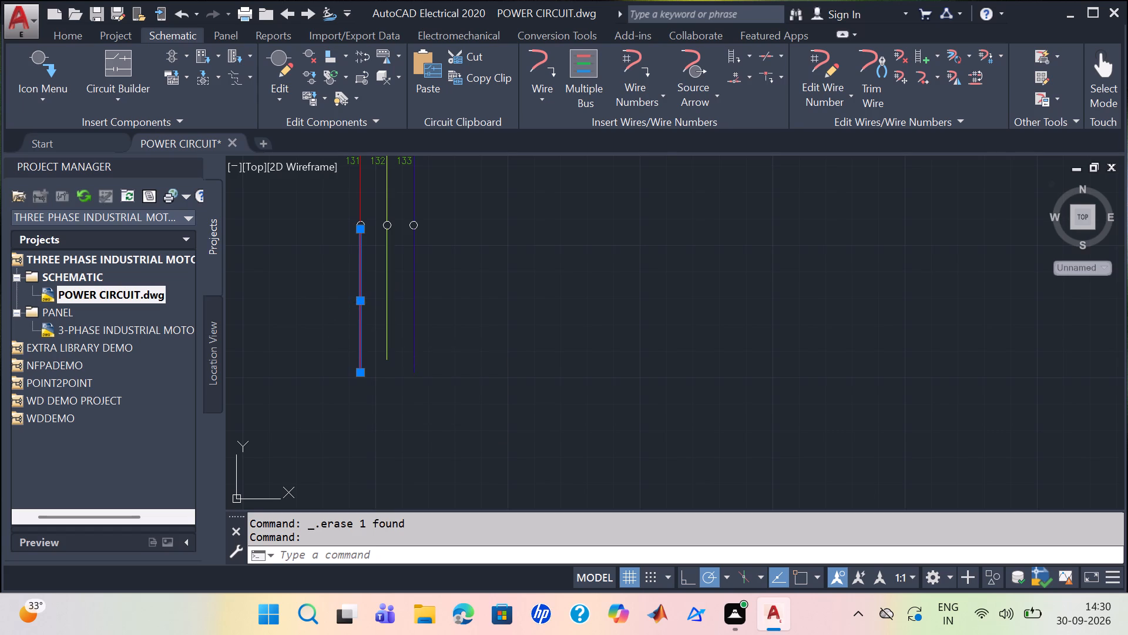
left_click(387, 305)
left_click(414, 303)
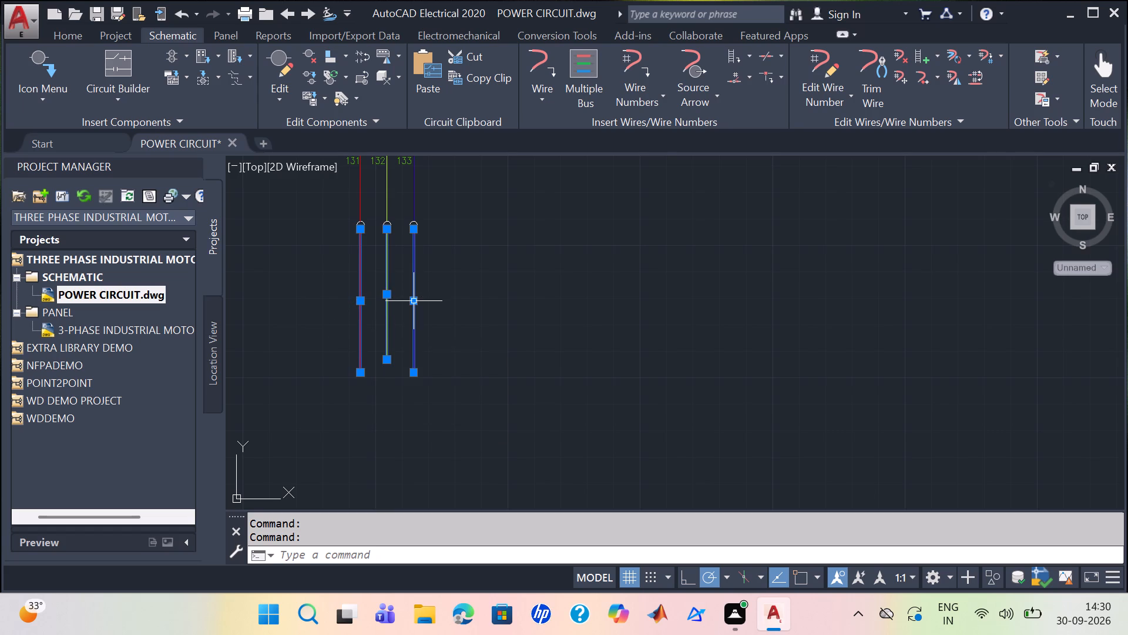
key("Delete")
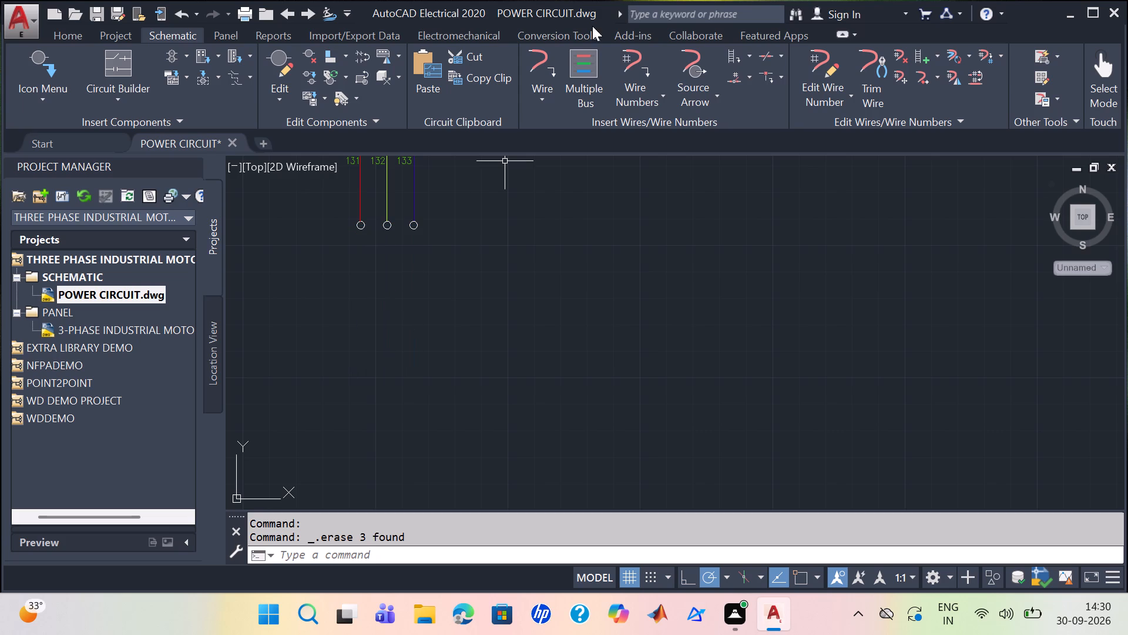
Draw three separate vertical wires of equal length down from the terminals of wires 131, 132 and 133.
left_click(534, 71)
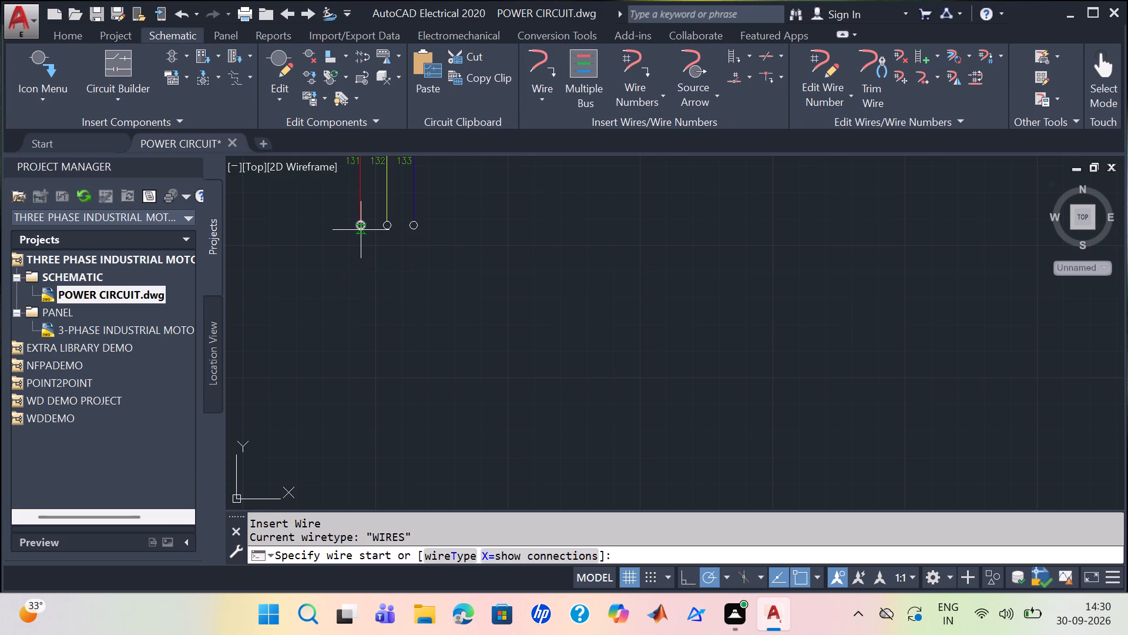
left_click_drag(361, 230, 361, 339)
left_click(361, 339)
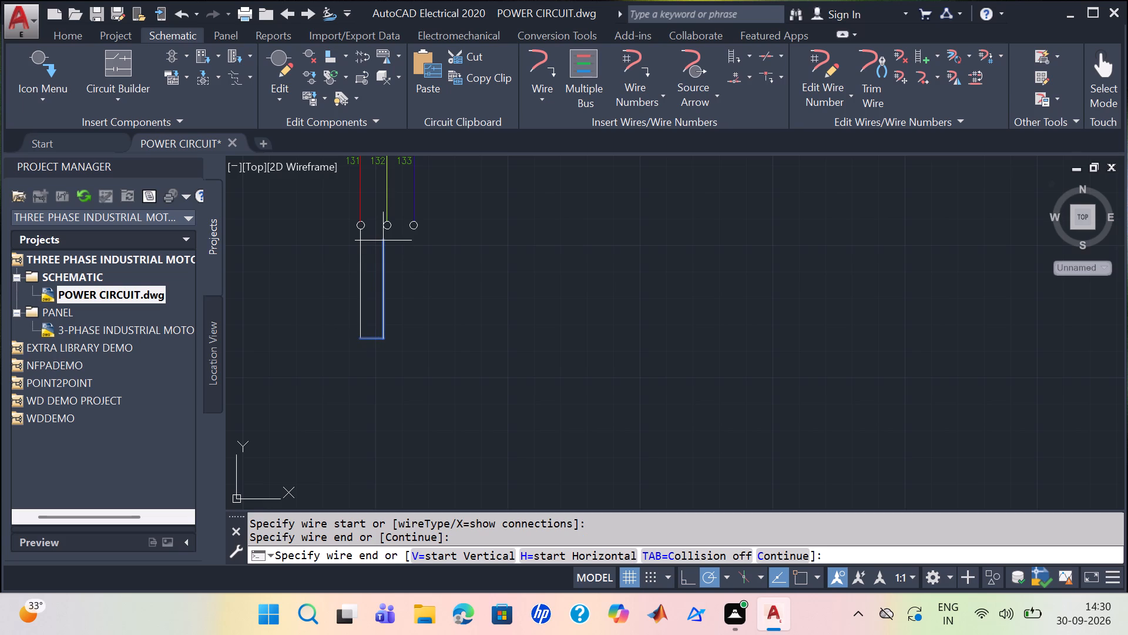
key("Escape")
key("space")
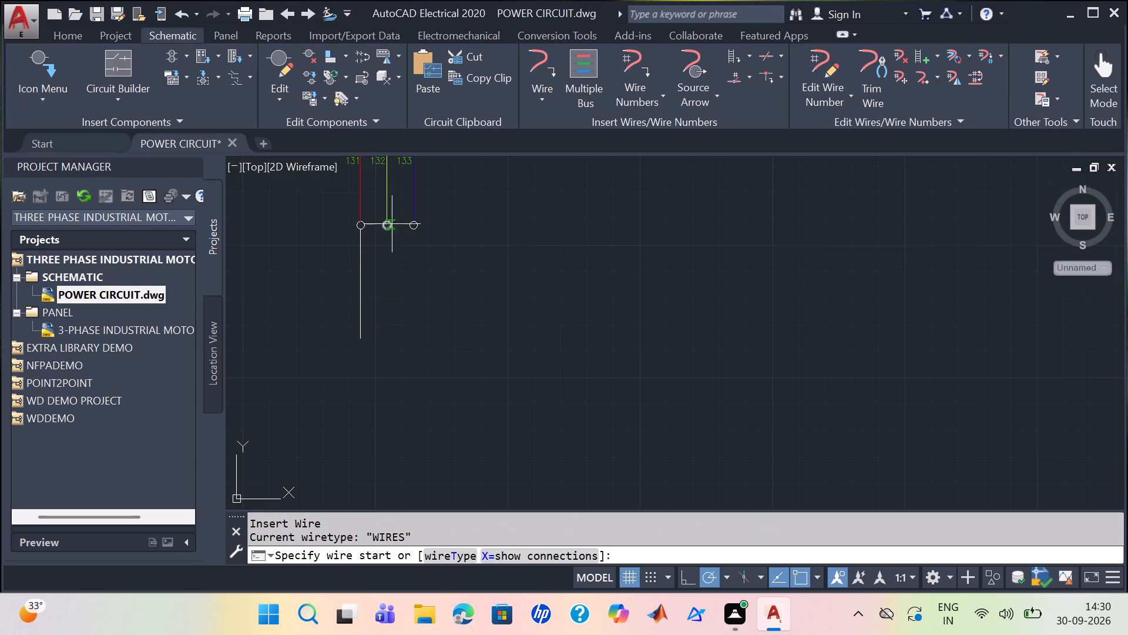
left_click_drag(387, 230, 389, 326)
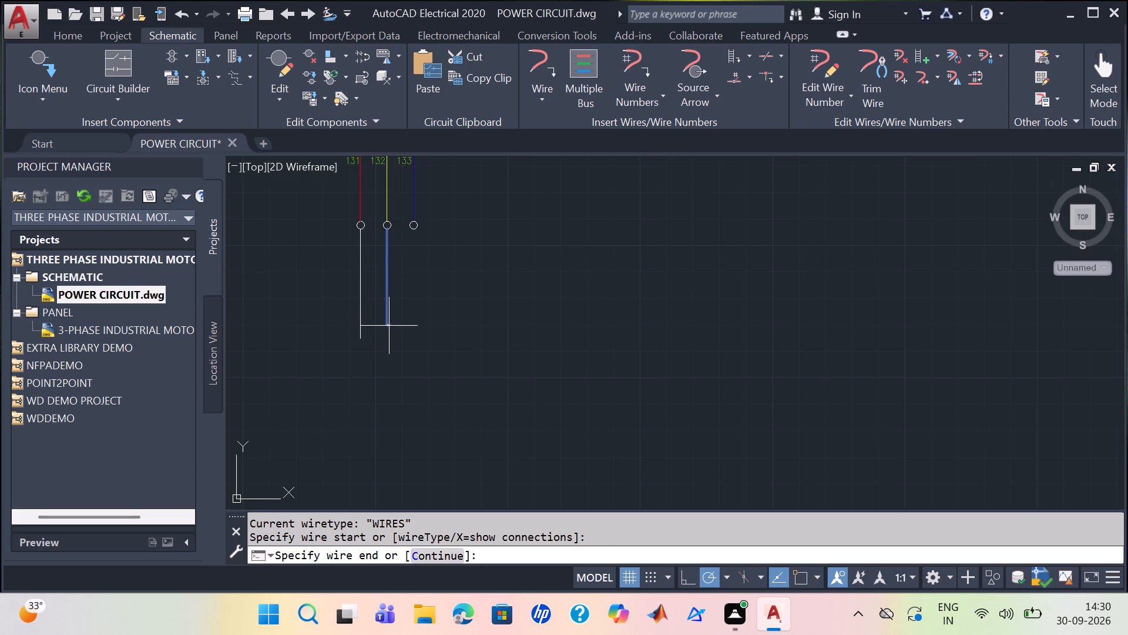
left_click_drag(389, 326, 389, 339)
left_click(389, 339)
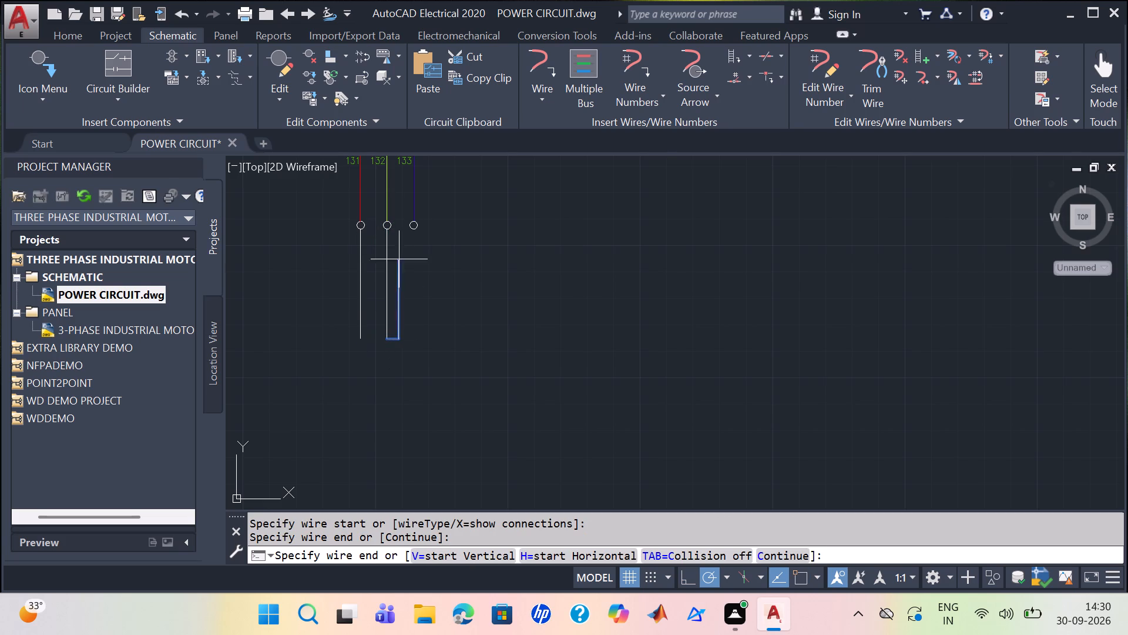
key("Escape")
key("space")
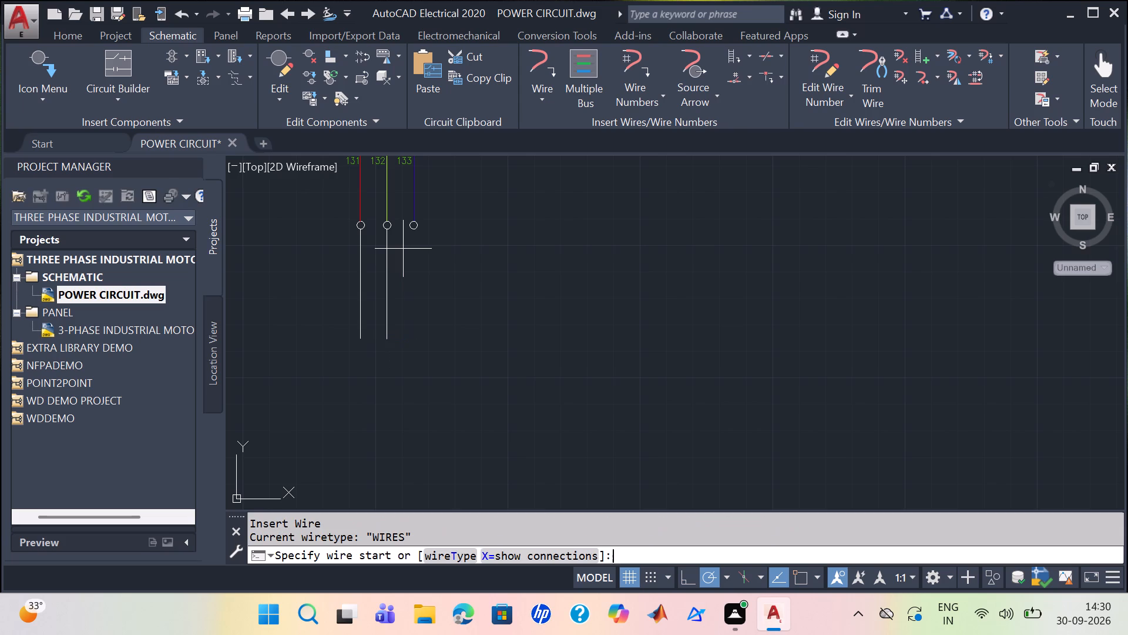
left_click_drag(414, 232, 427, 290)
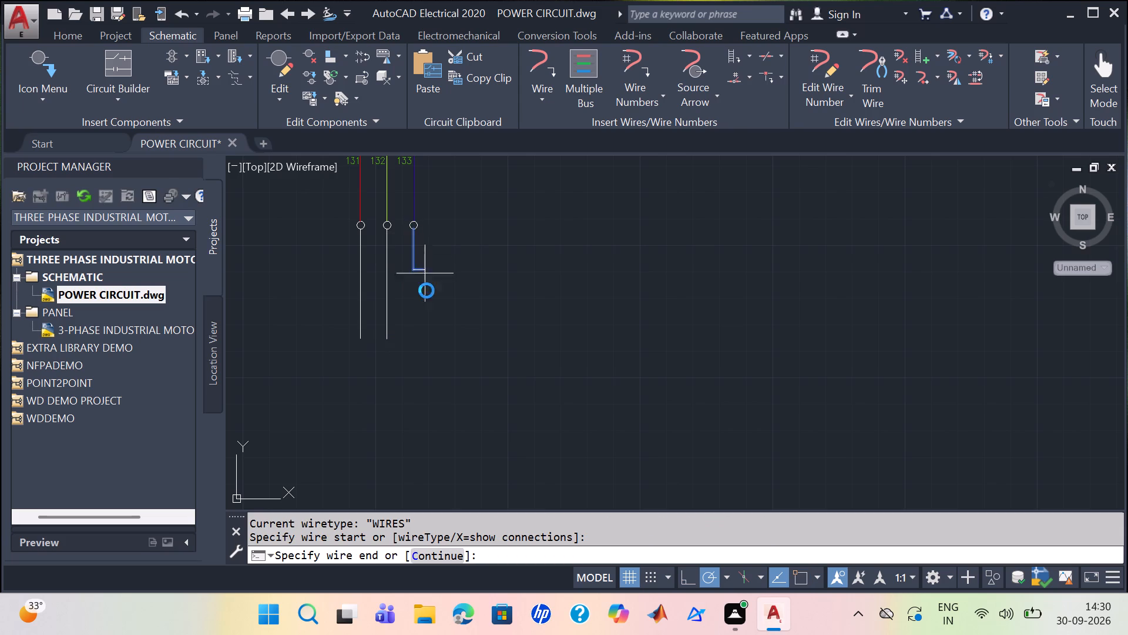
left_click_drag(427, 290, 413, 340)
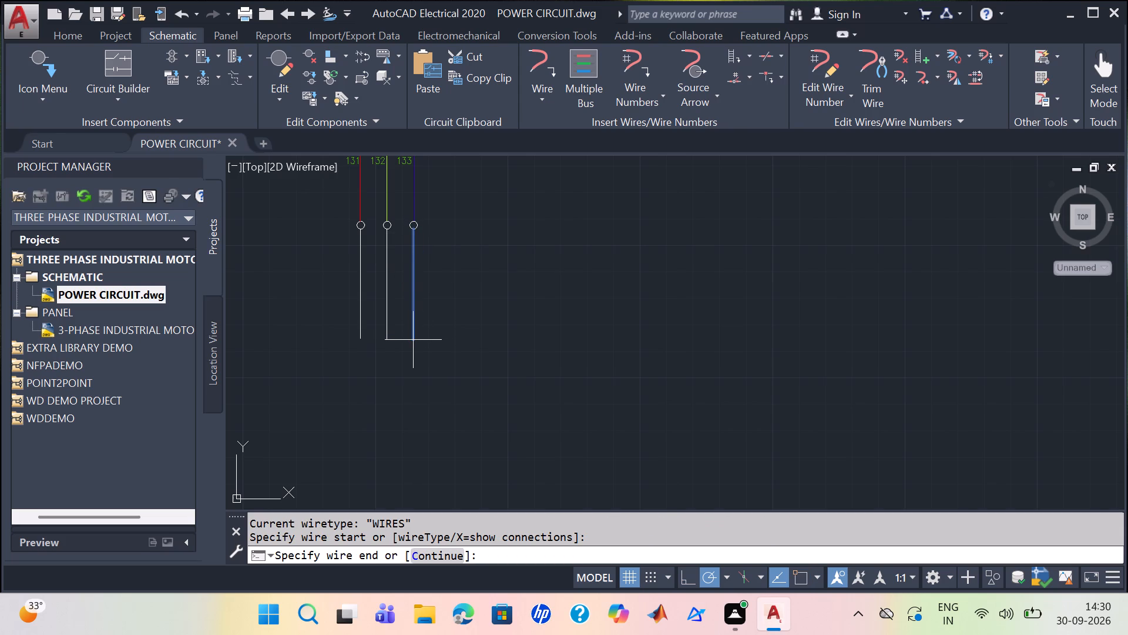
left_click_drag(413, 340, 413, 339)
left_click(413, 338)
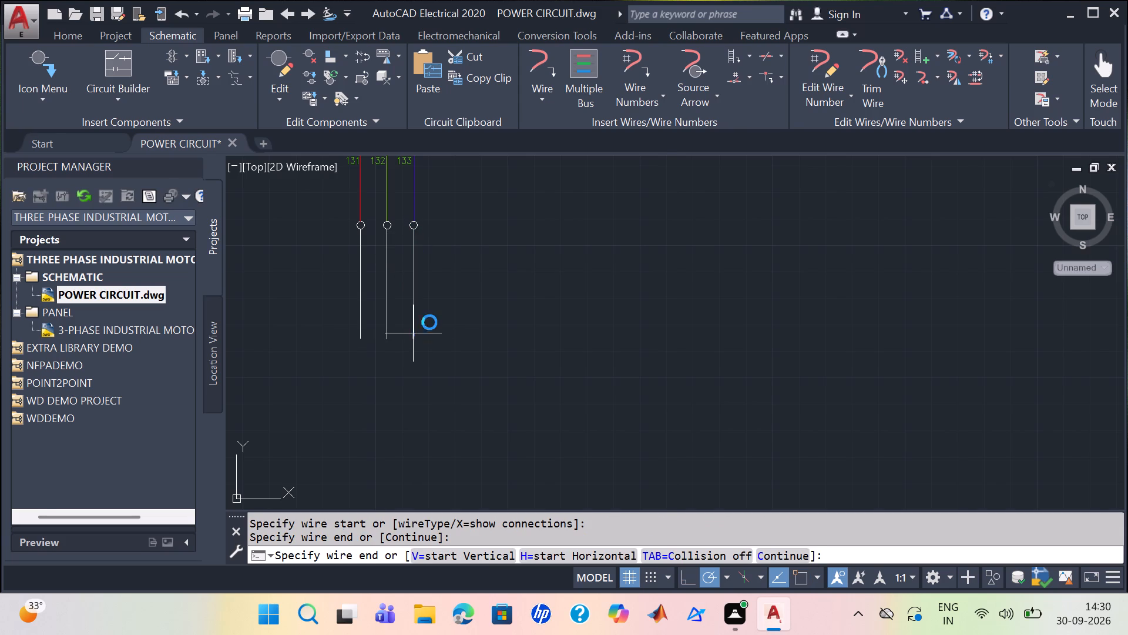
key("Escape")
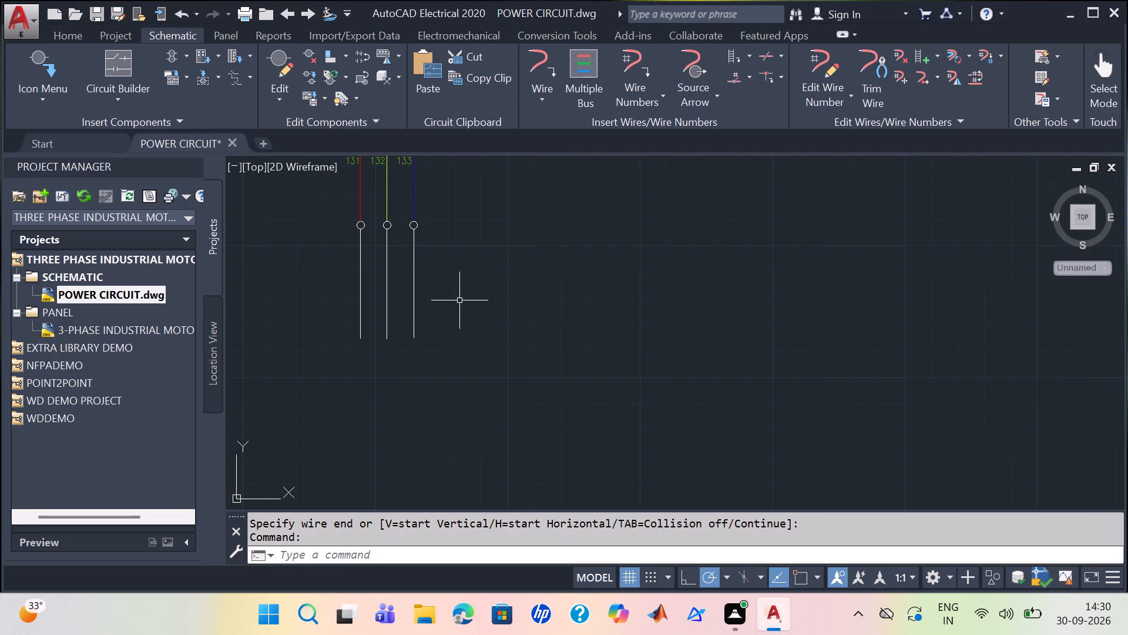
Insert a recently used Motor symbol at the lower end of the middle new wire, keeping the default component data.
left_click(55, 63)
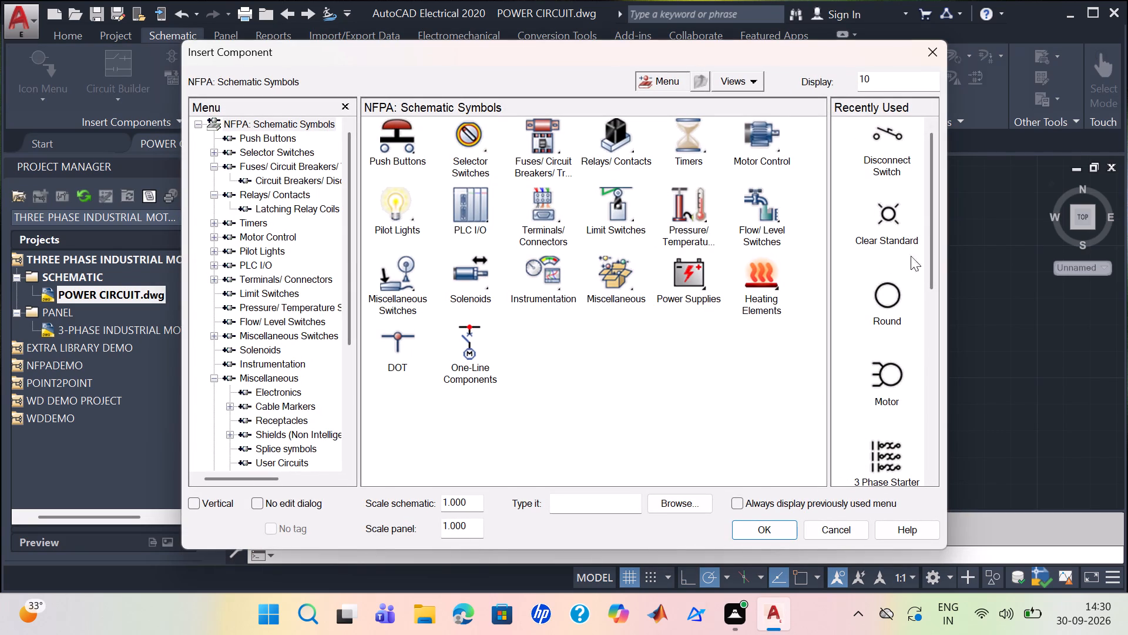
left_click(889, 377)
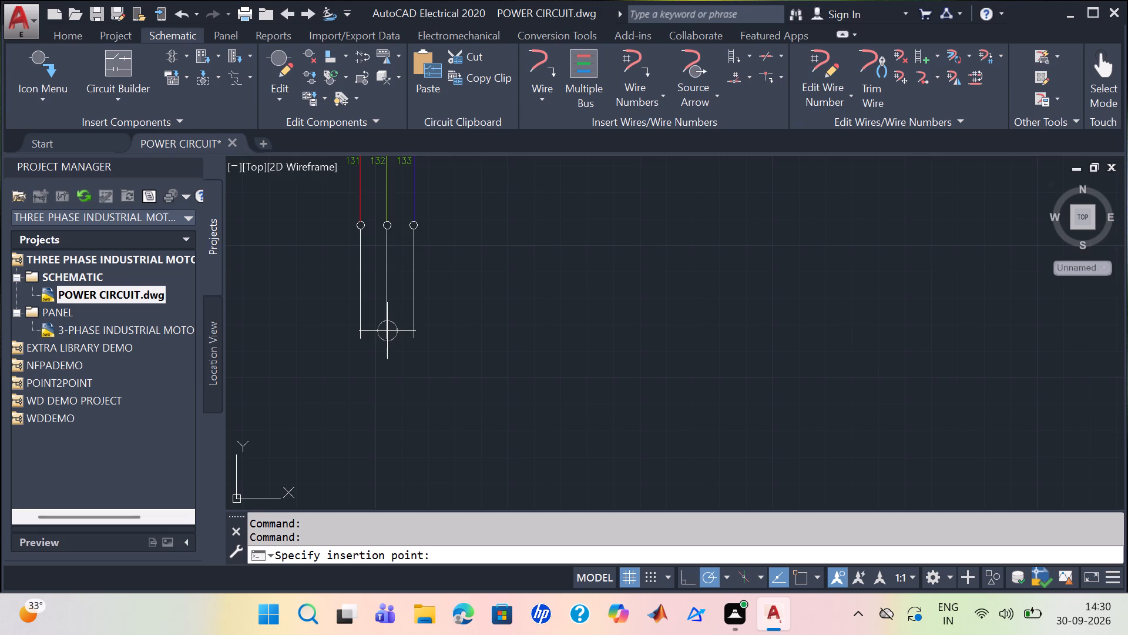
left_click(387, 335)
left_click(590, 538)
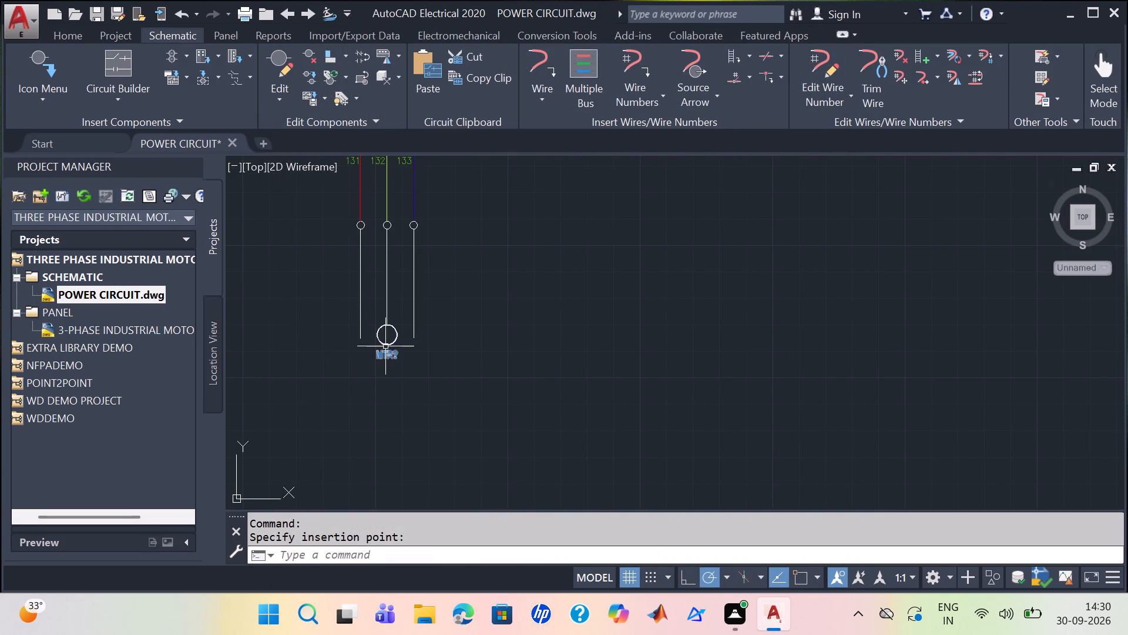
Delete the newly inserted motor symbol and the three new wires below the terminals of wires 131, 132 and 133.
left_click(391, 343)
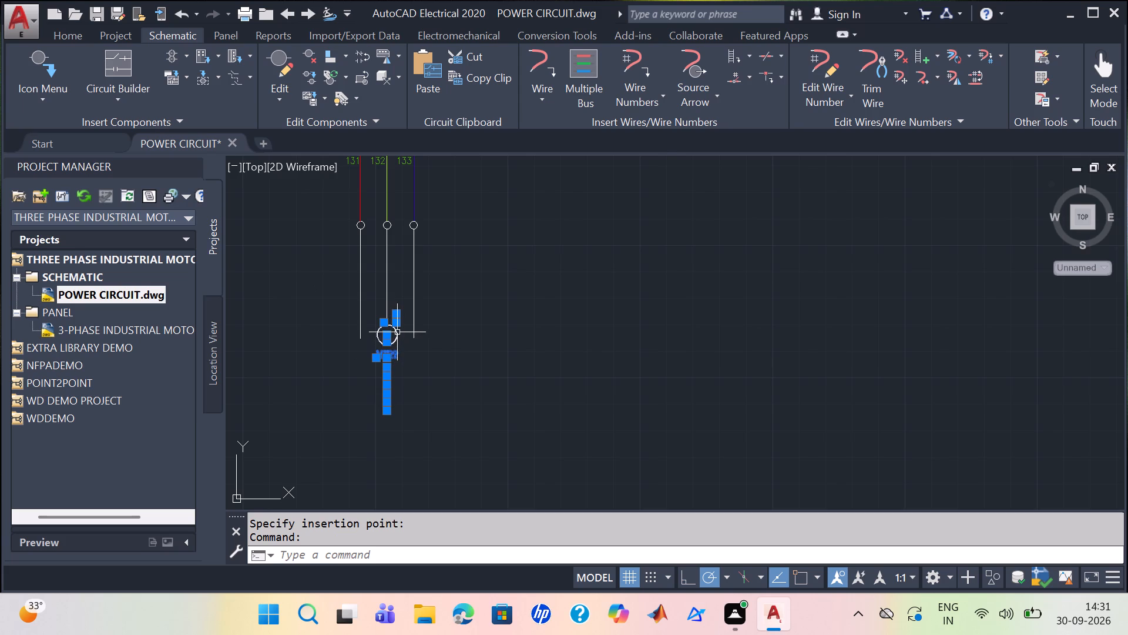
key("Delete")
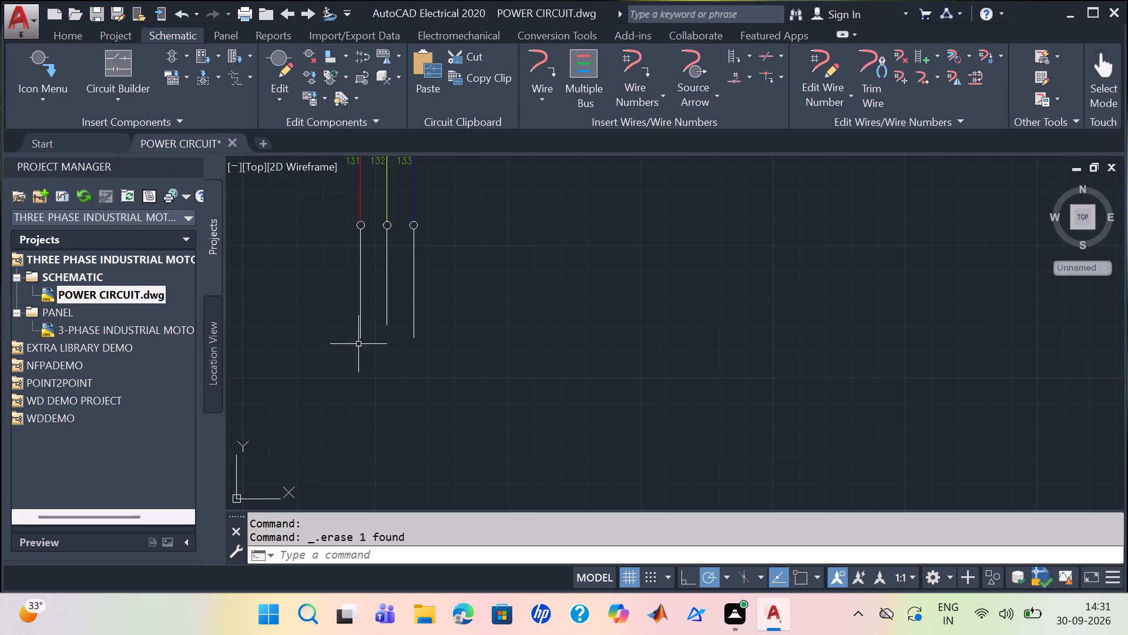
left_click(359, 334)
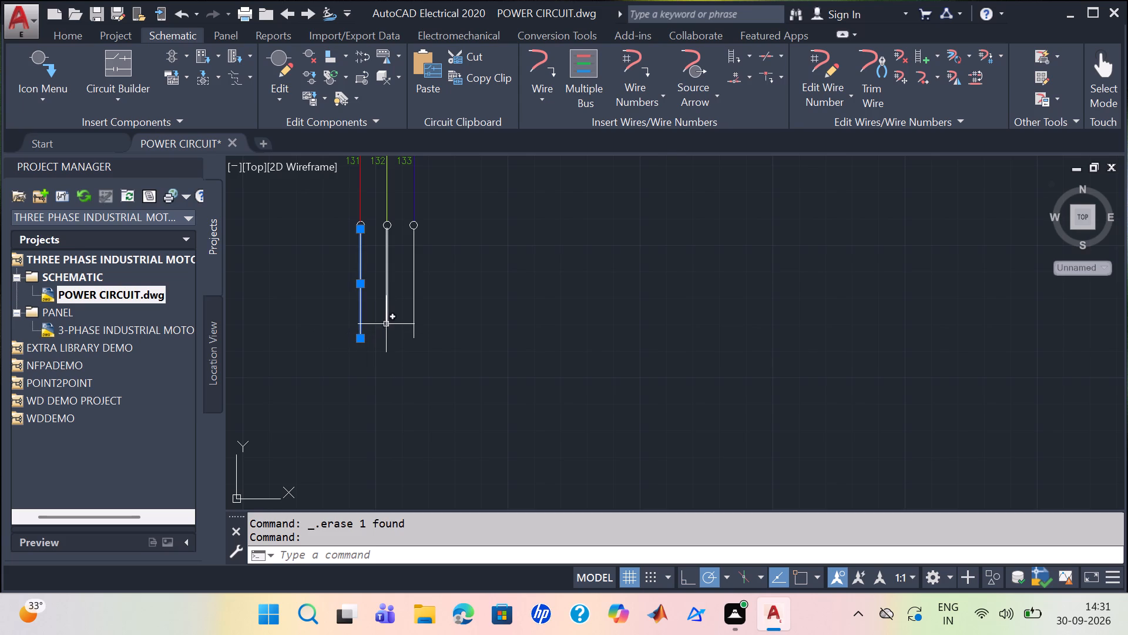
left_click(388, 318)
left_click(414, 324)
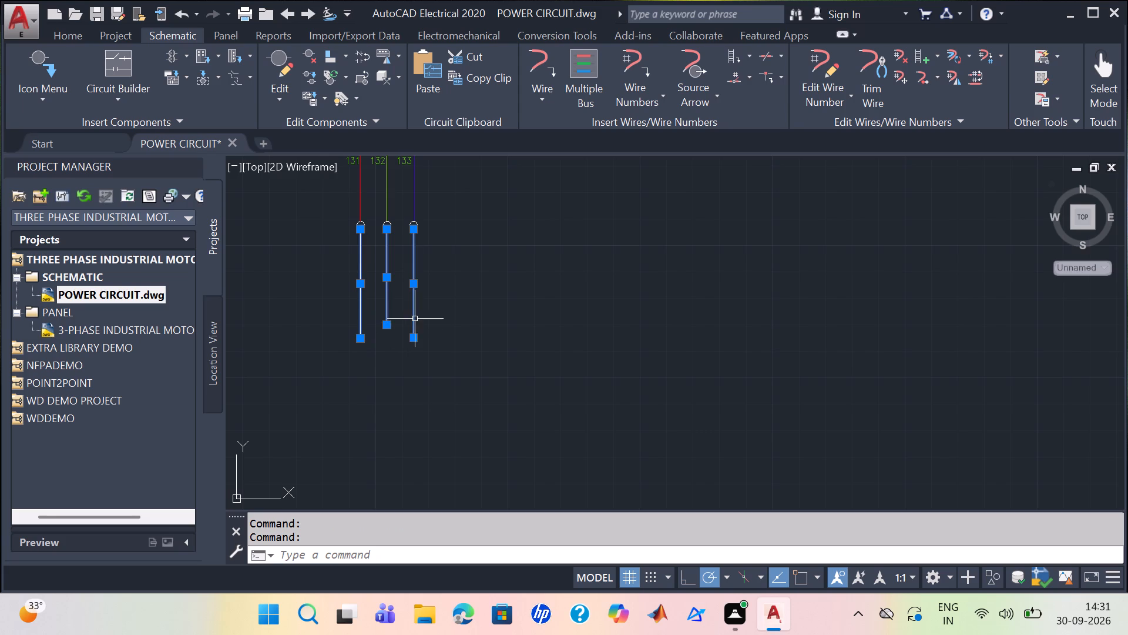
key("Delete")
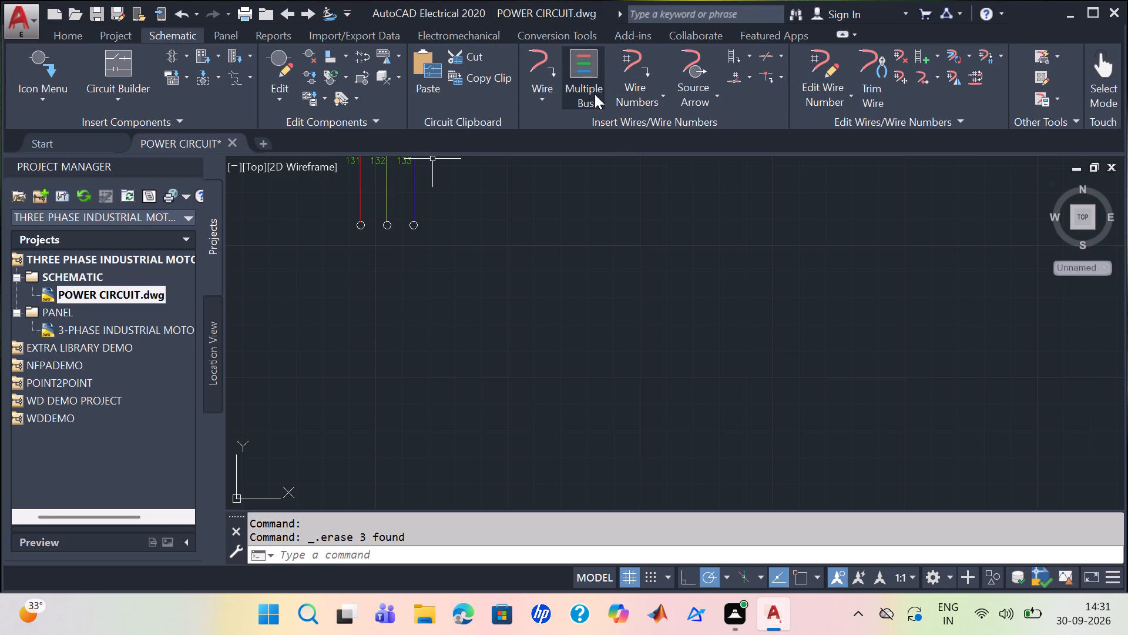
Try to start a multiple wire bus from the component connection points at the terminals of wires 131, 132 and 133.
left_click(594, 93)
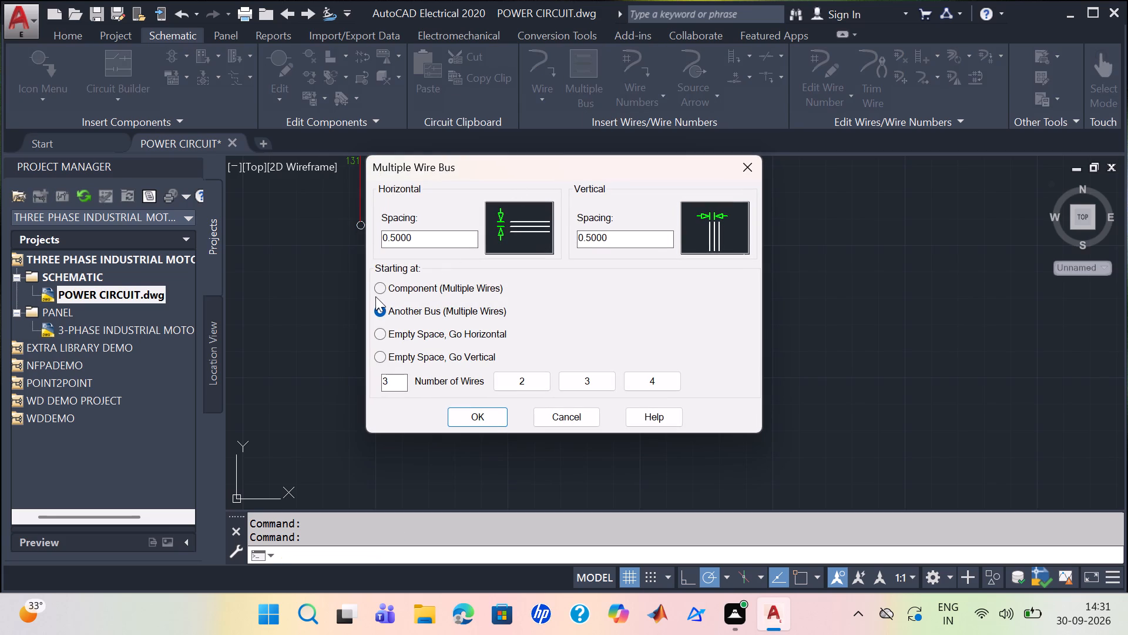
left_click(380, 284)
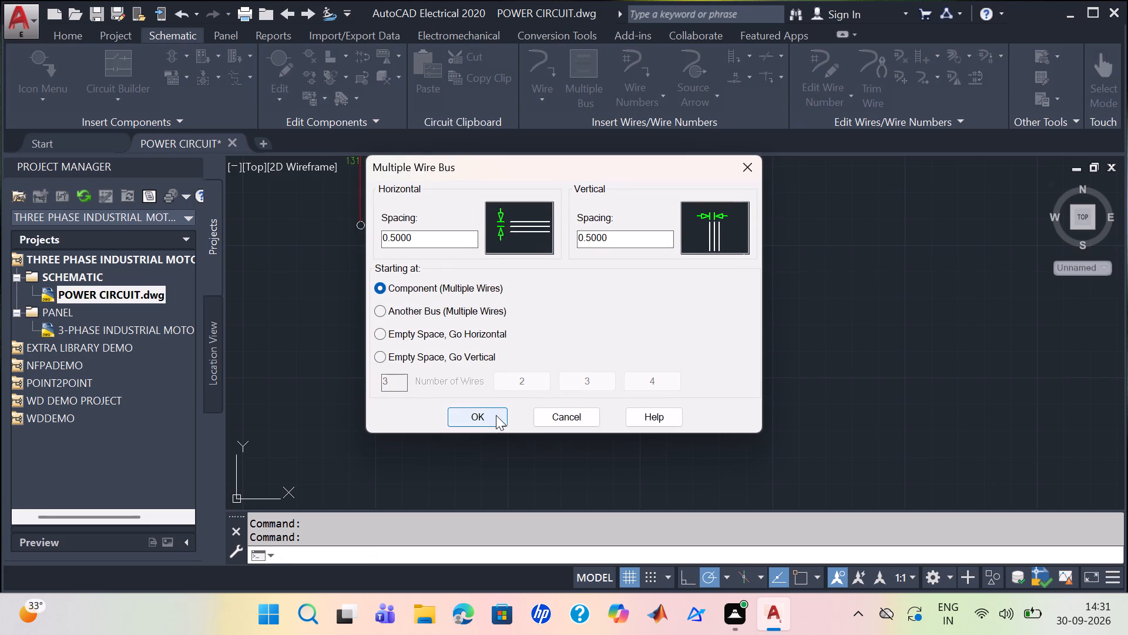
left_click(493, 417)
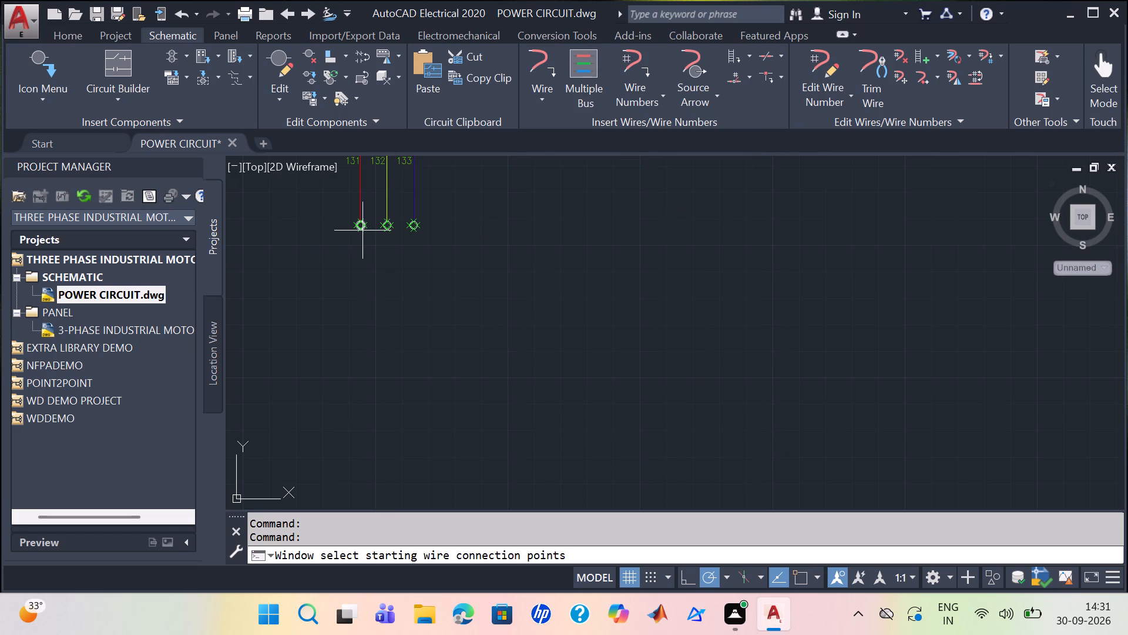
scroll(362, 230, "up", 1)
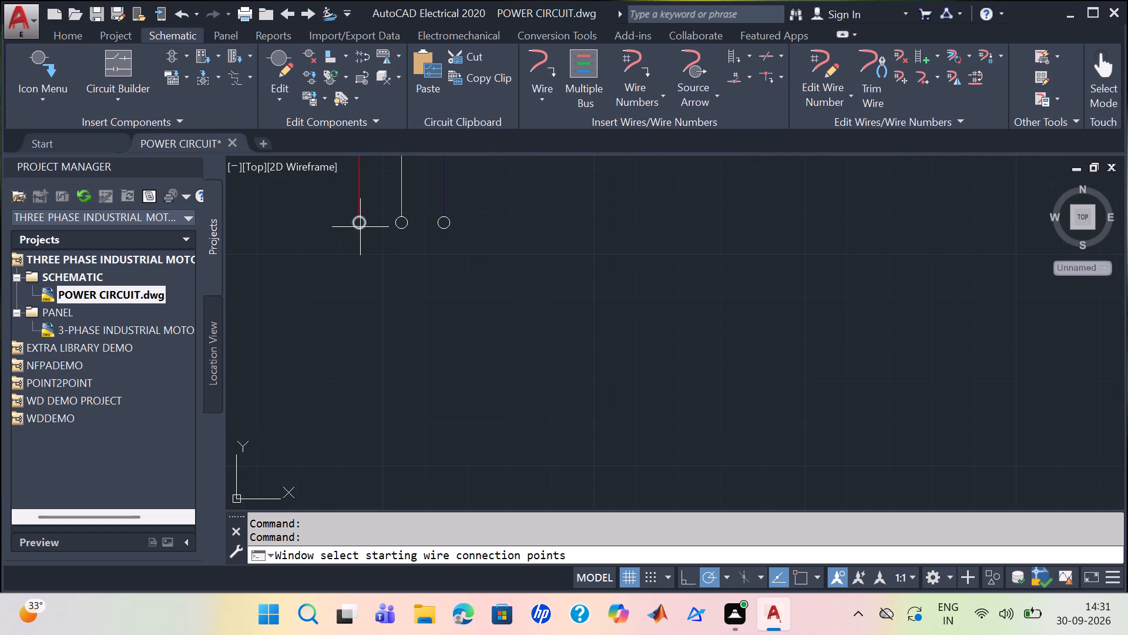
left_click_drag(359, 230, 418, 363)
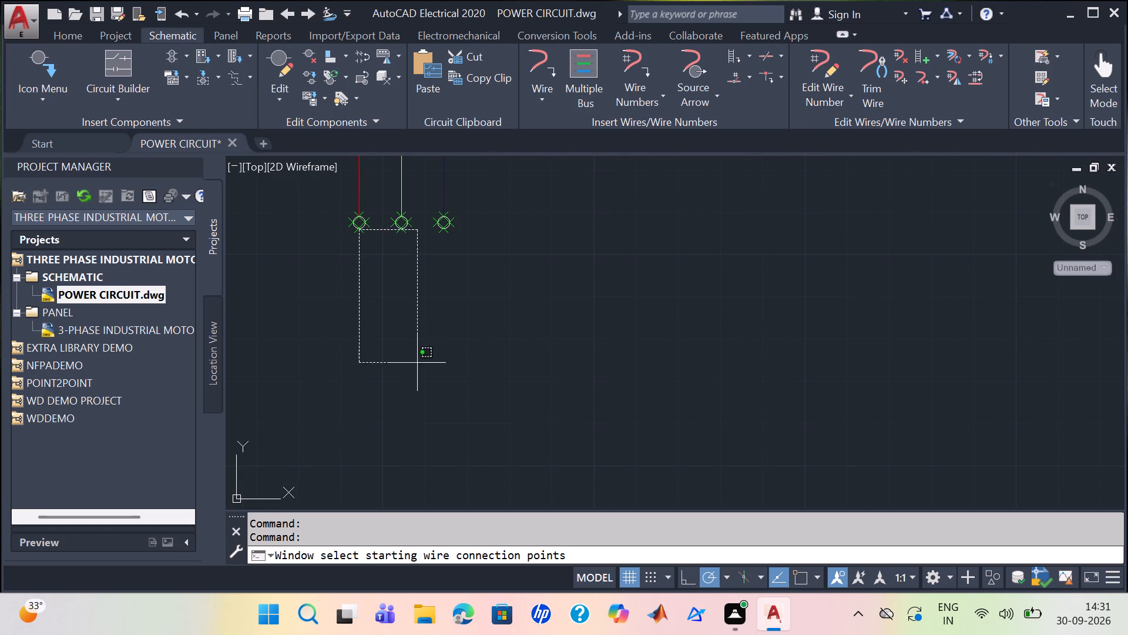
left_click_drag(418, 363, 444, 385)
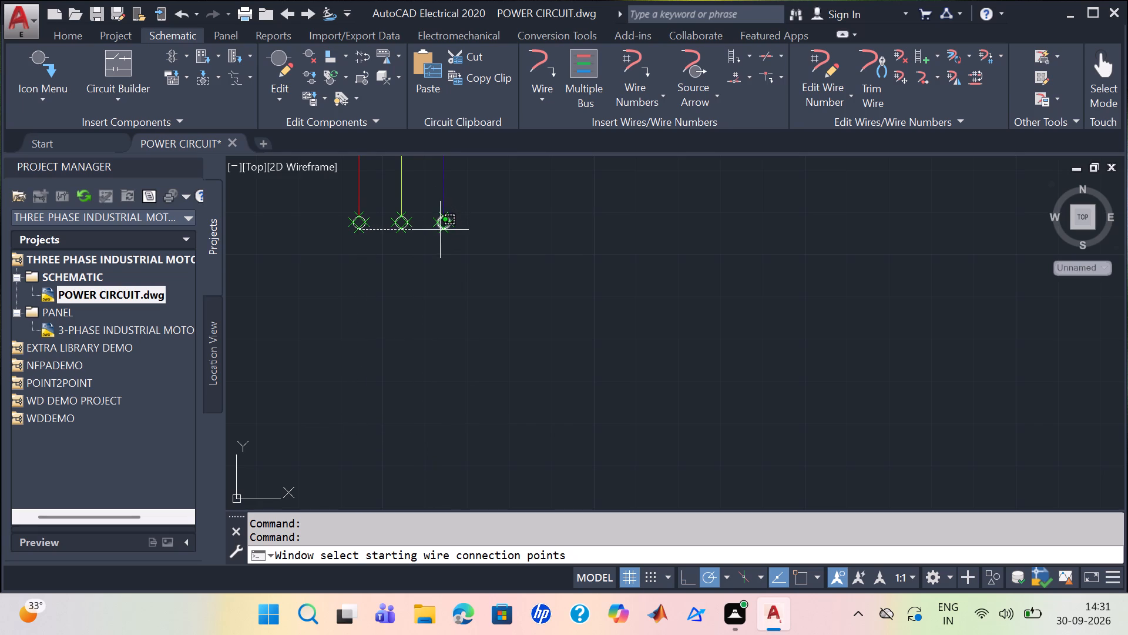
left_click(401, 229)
Undo the recent wire and motor edits below wires 131, 132 and 133, back to the original coloured wires and MA1 machine motor.
key("ctrl+z")
key("ctrl+z")
key("ctrl+z")
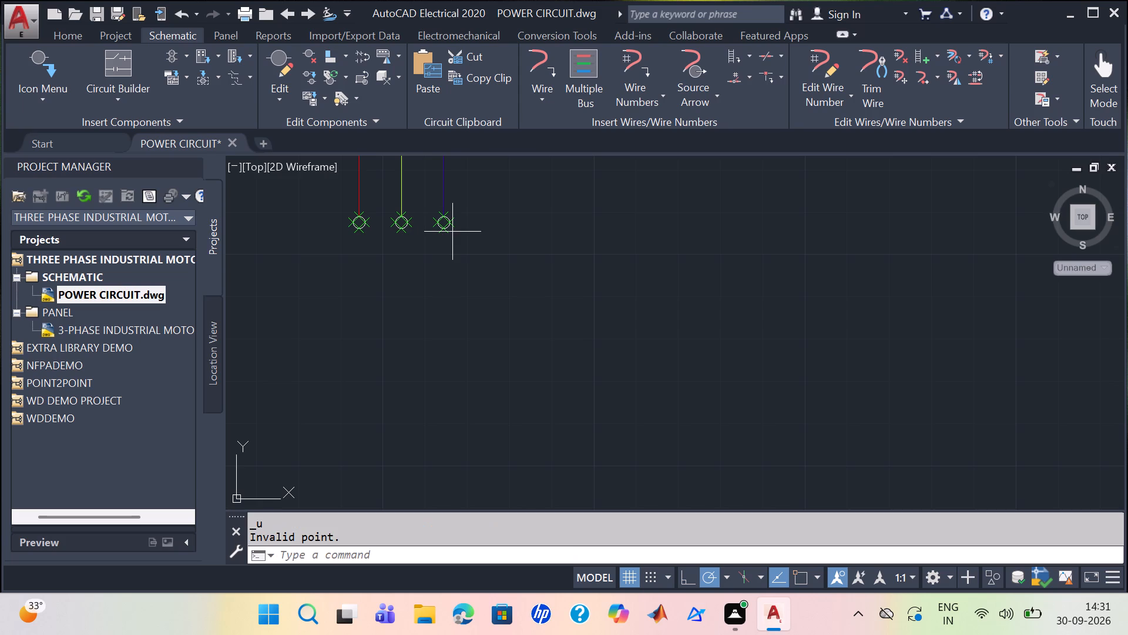
key("ctrl+z")
key("ctrl+z")
key("ctrl+z")
key("z")
key("Escape")
key("ctrl+z")
key("ctrl+z")
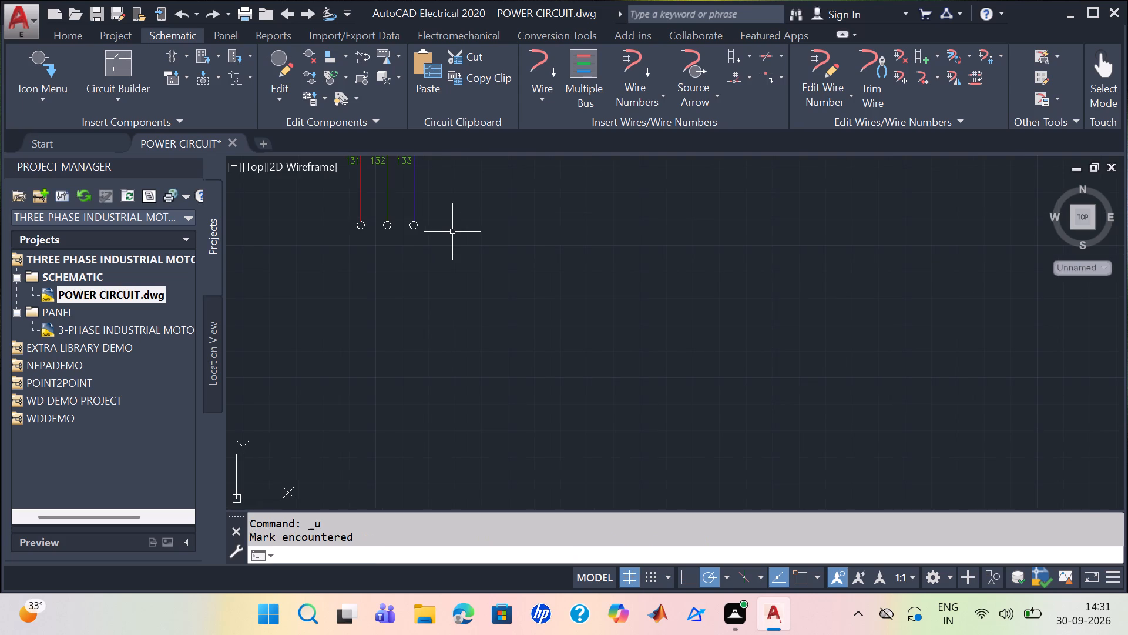
key("ctrl+z")
key("ctrl+z")
key("ctrl+z")
key("ctrl+z")
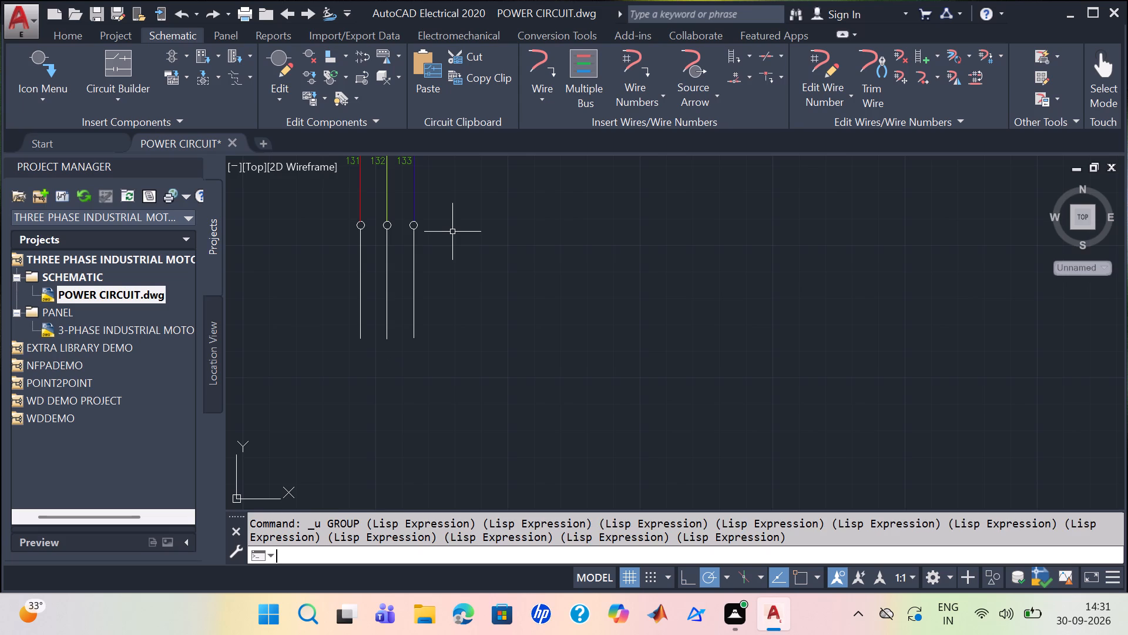
key("ctrl+z")
key("ctrl+z")
key("ctrl+z")
key("ctrl+z")
key("ctrl+z")
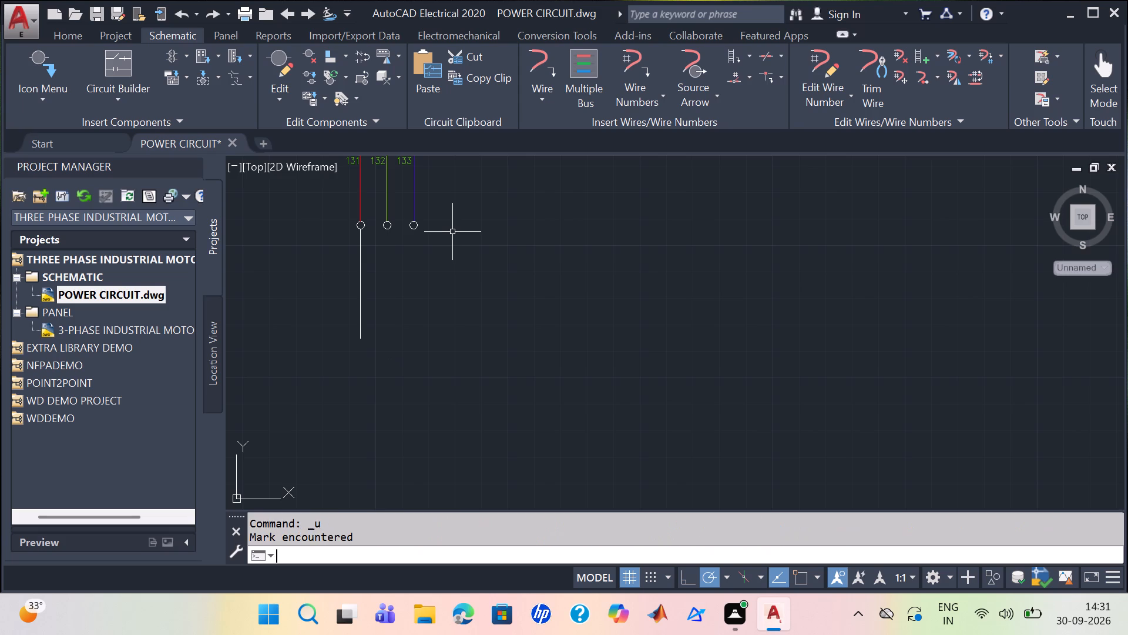
key("ctrl+z")
key("ctrl+z")
key("ctrl+z")
key("ctrl+z")
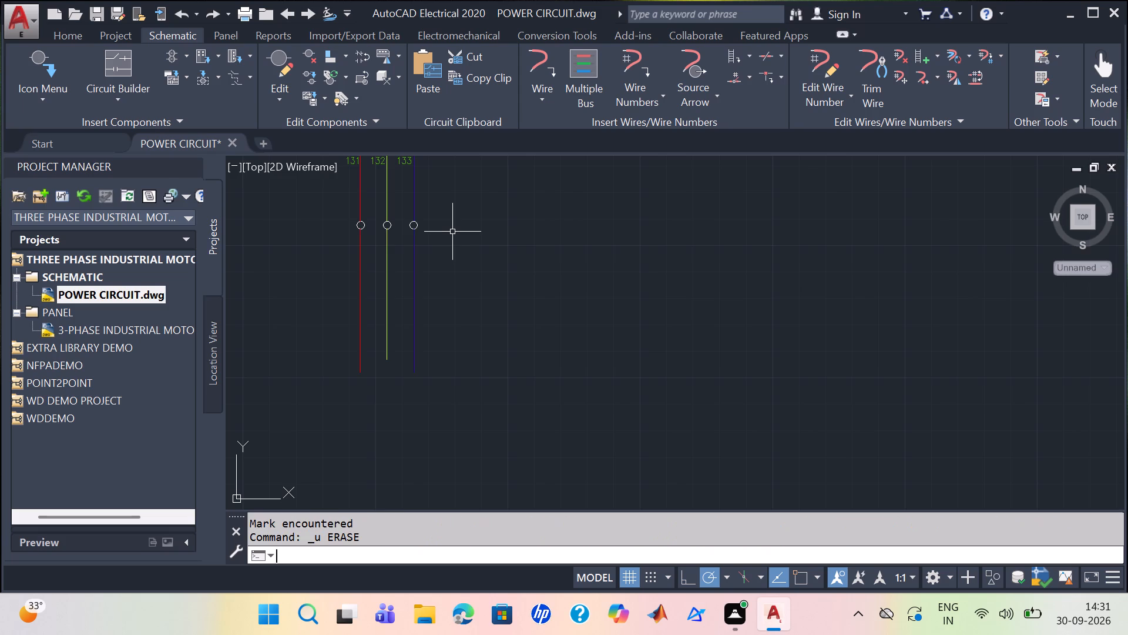
key("ctrl+z")
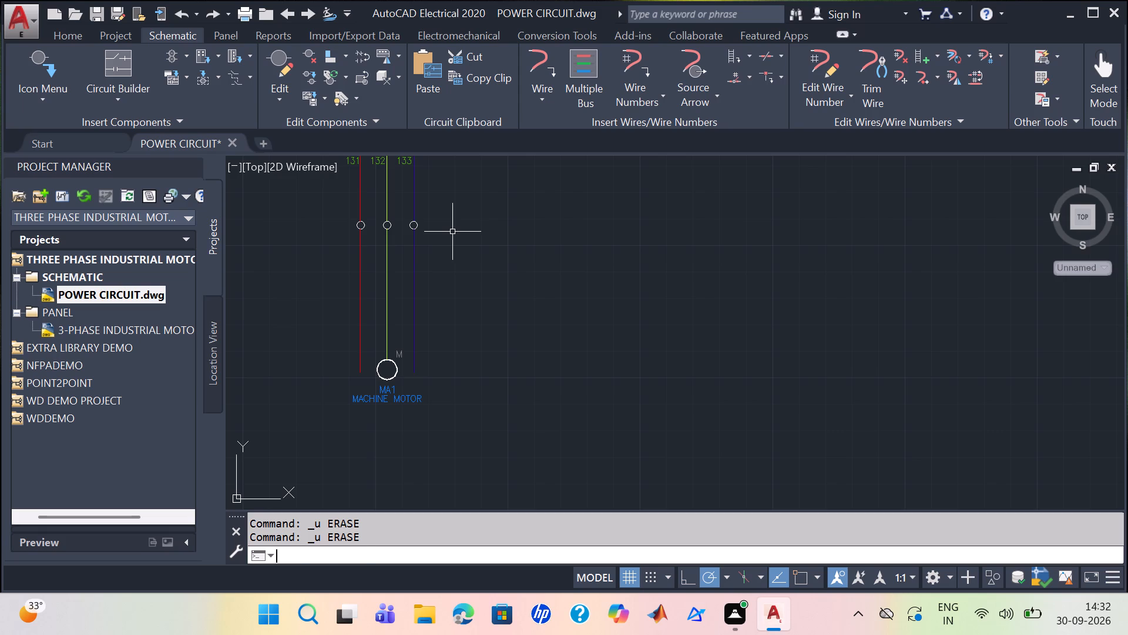
Insert an empty table with 4 columns and 3 data rows beside the MA2 vacuum pump motor.
scroll(519, 221, "down", 2)
scroll(674, 410, "down", 2)
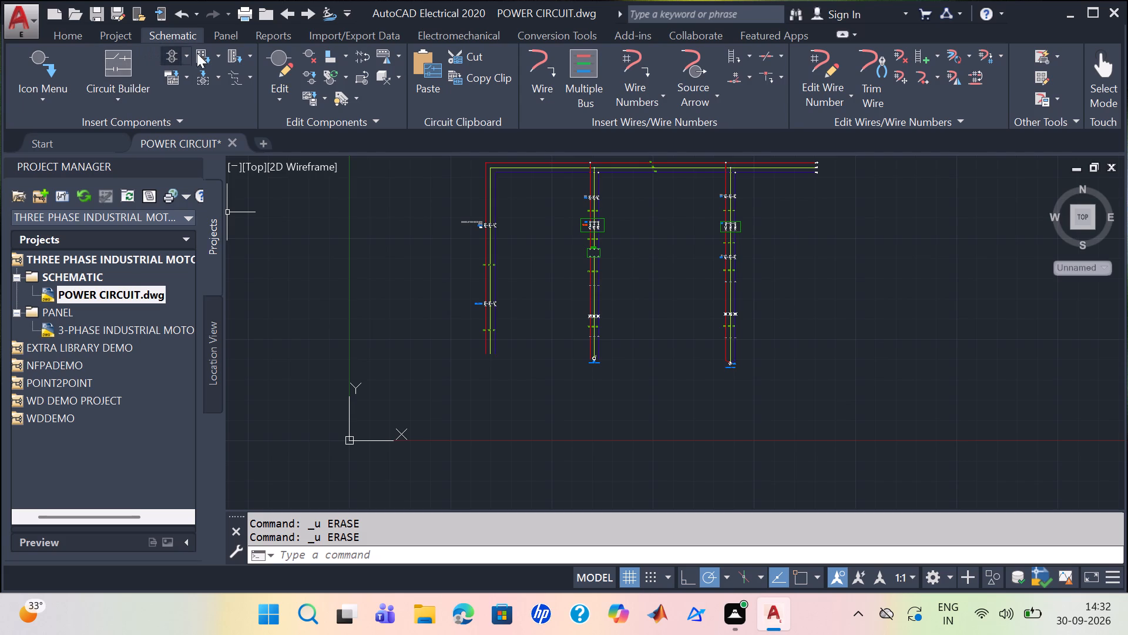
left_click(76, 39)
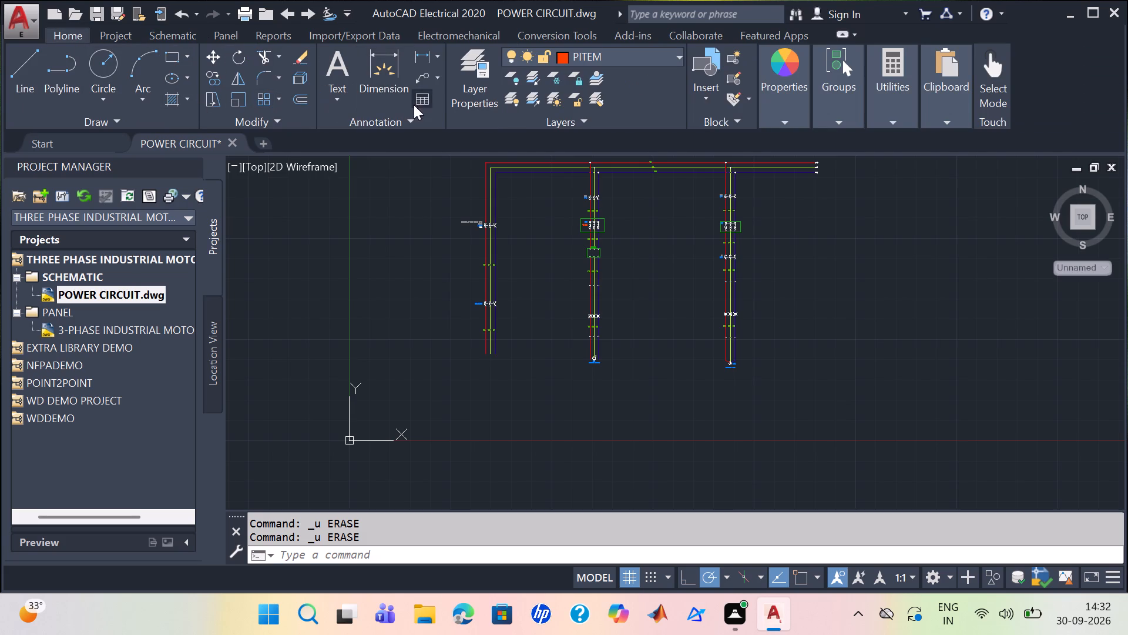
left_click(424, 99)
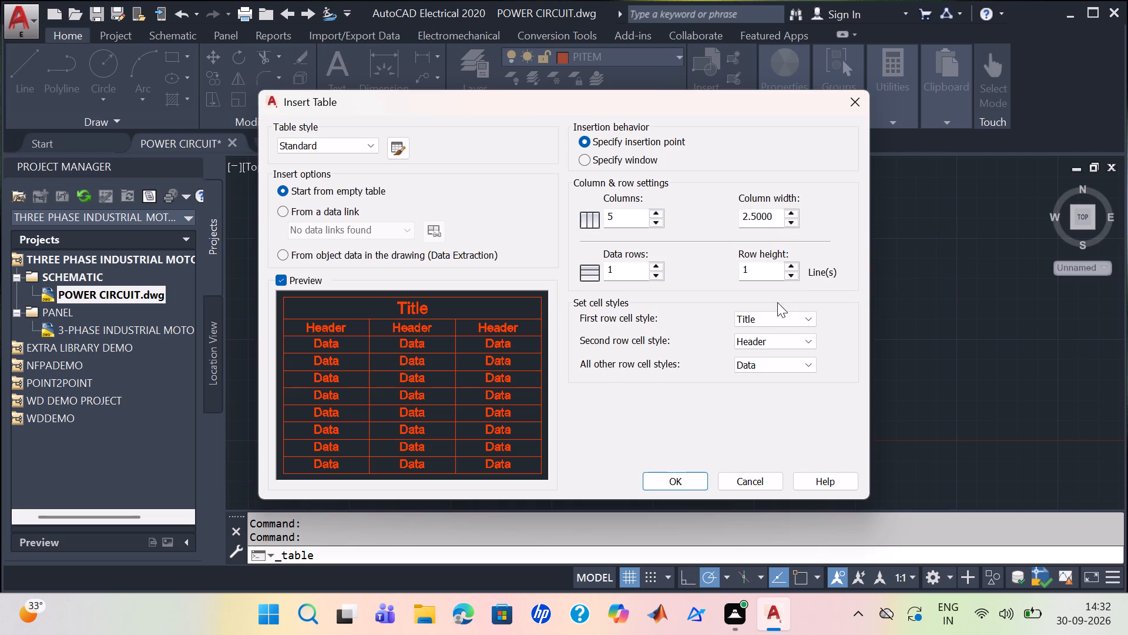
left_click(657, 222)
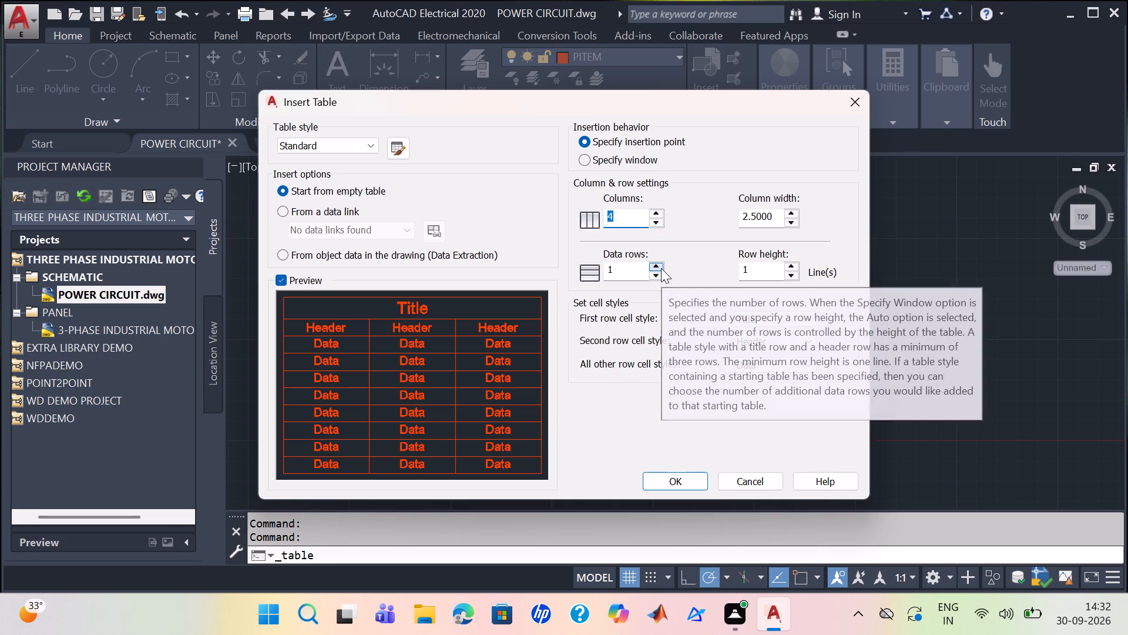
left_click(661, 267)
left_click(661, 267)
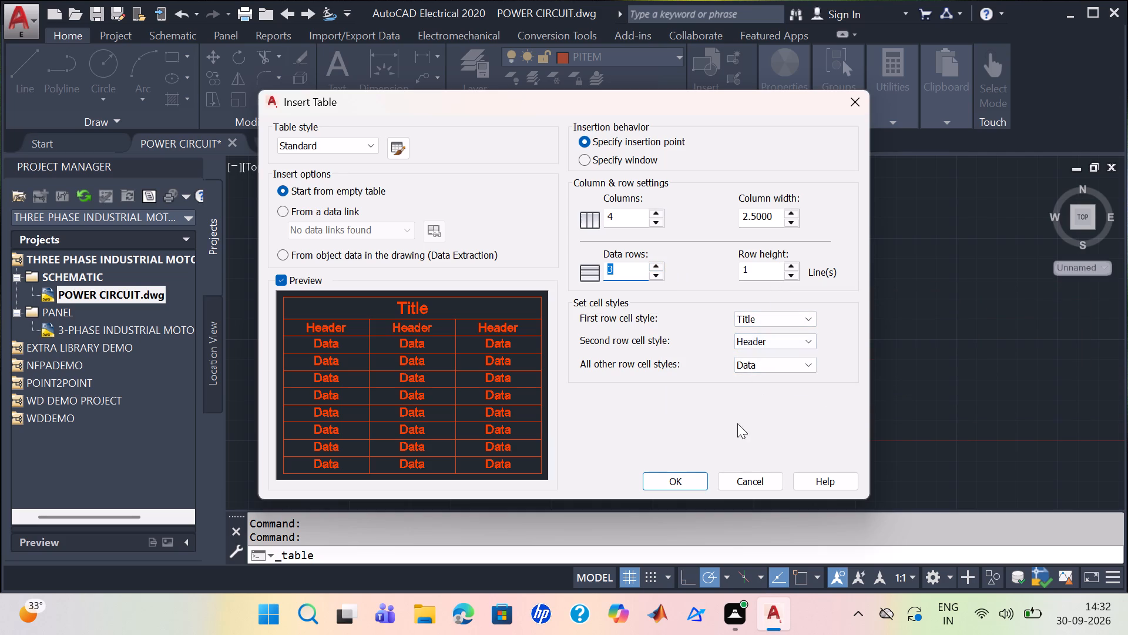
left_click(681, 478)
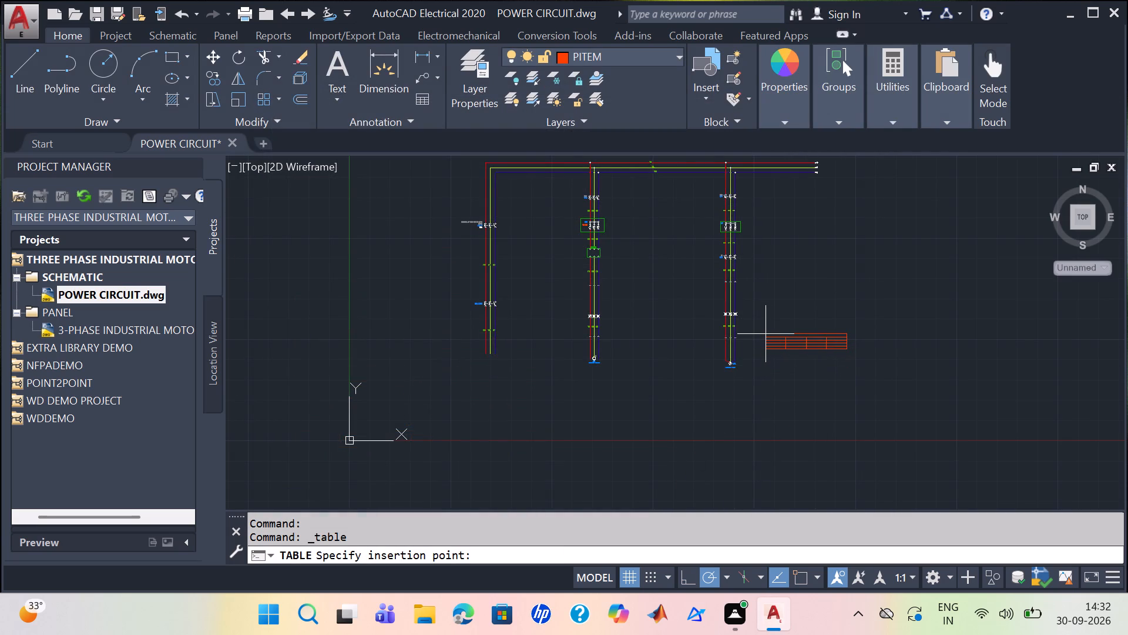
left_click(746, 358)
scroll(760, 367, "up", 5)
scroll(777, 354, "down", 1)
scroll(777, 354, "up", 3)
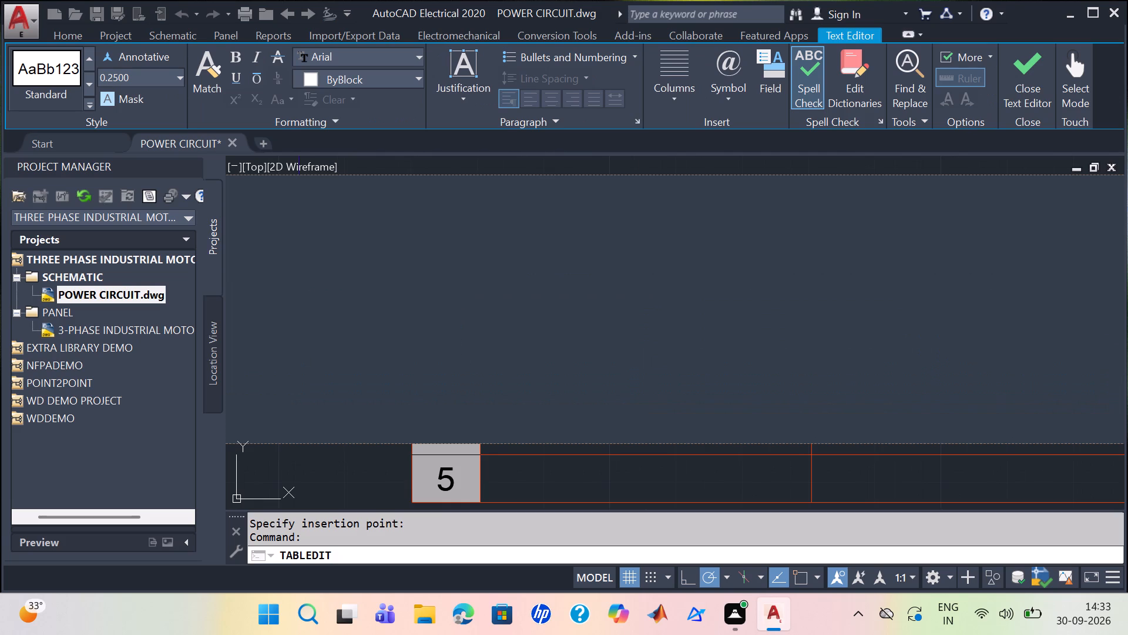
scroll(777, 353, "down", 2)
left_click(790, 246)
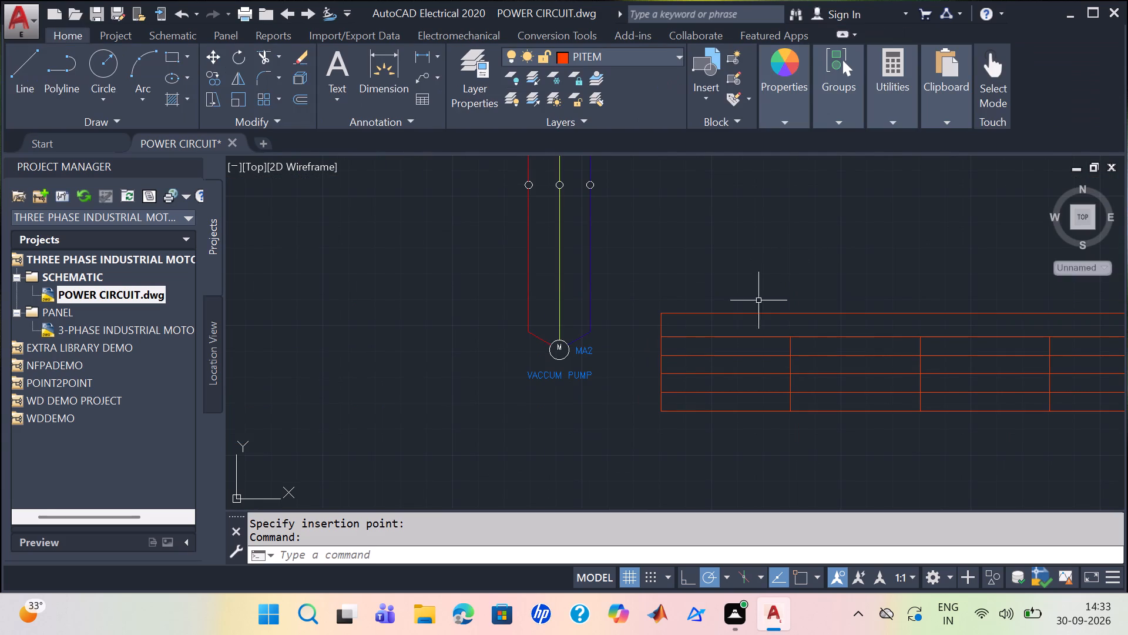
Enter K20 in the table's title row and T1 in cell A2.
scroll(797, 325, "up", 1)
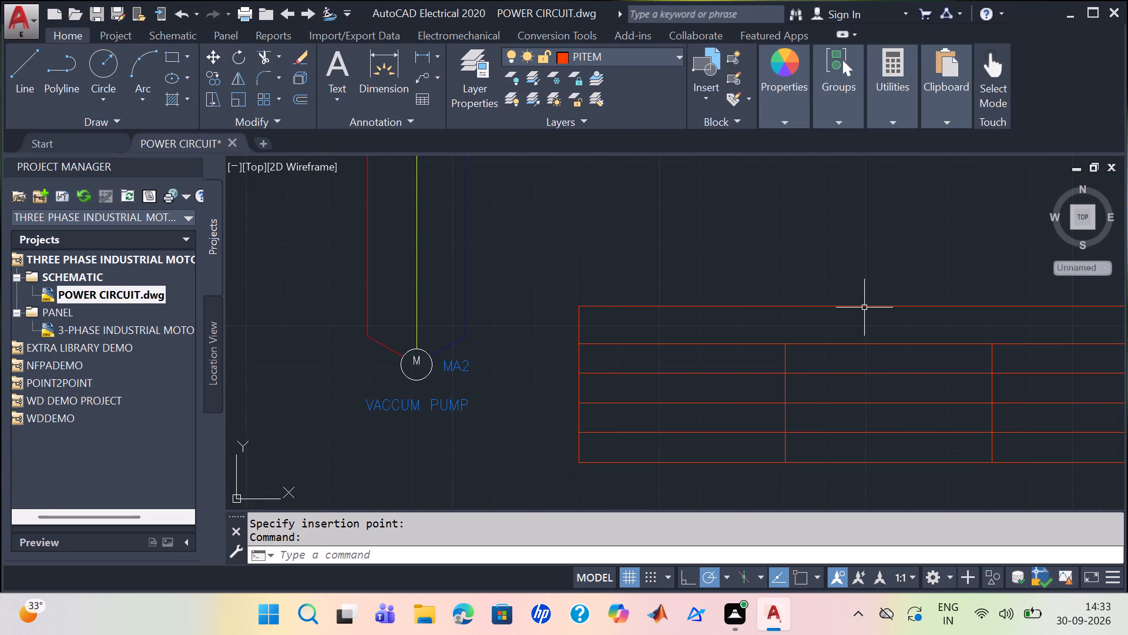
left_click(888, 331)
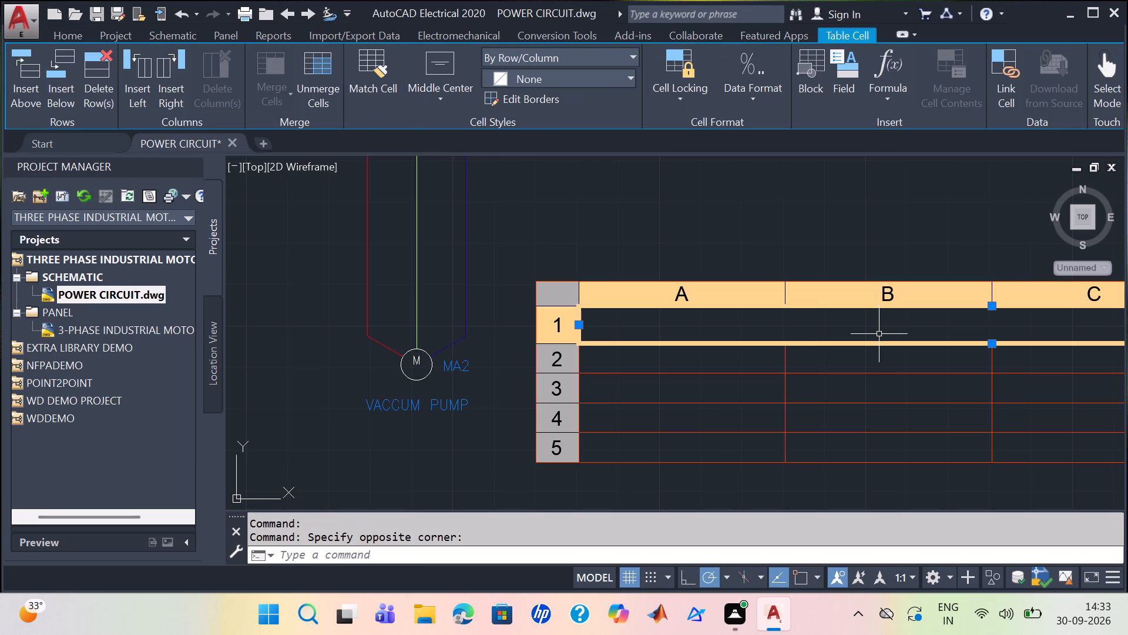
type("K2")
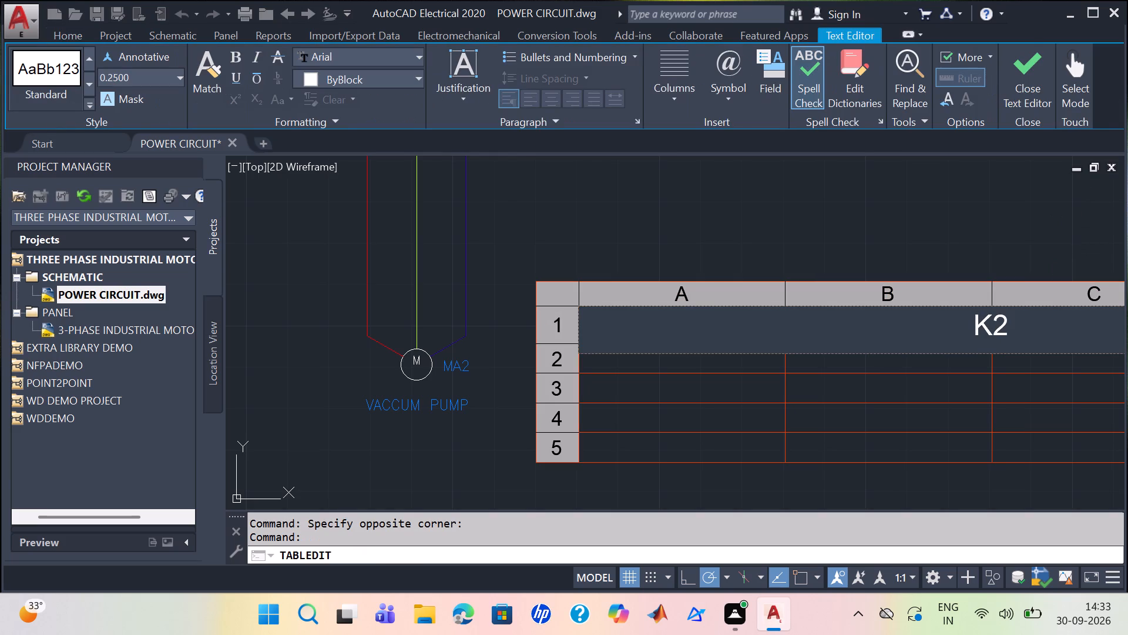
key("0")
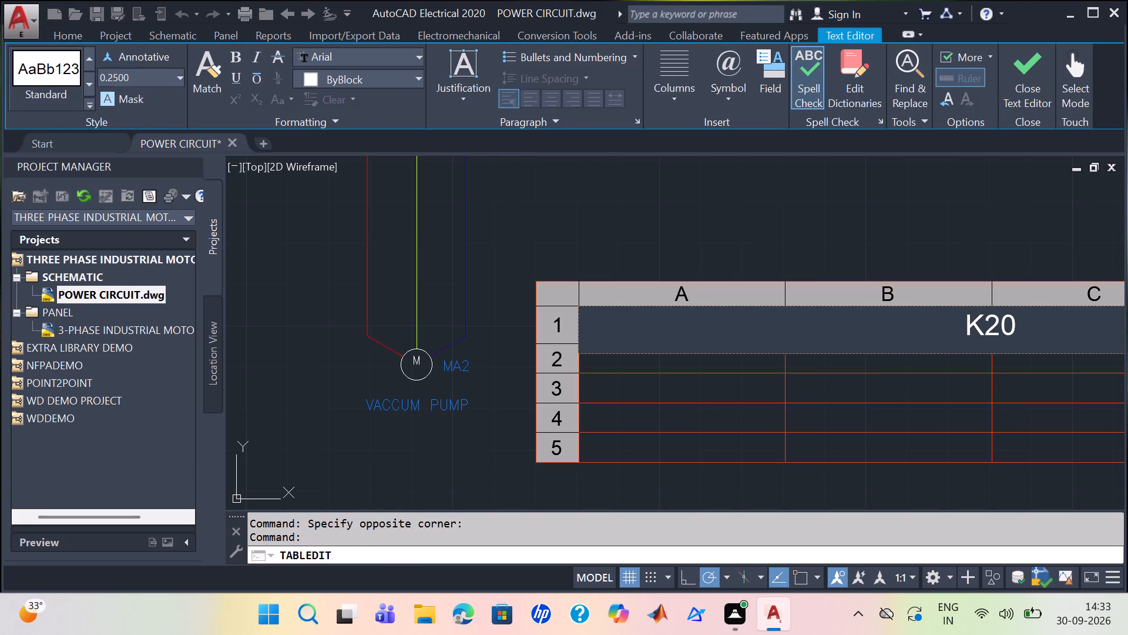
key("Return")
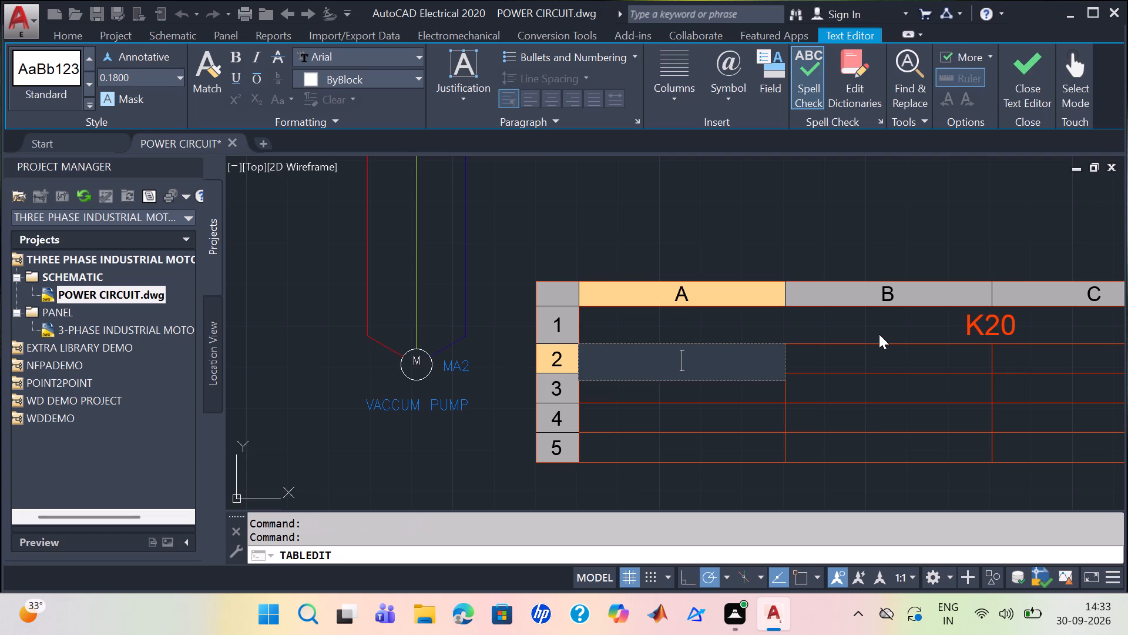
key("t")
key("1")
key("Return")
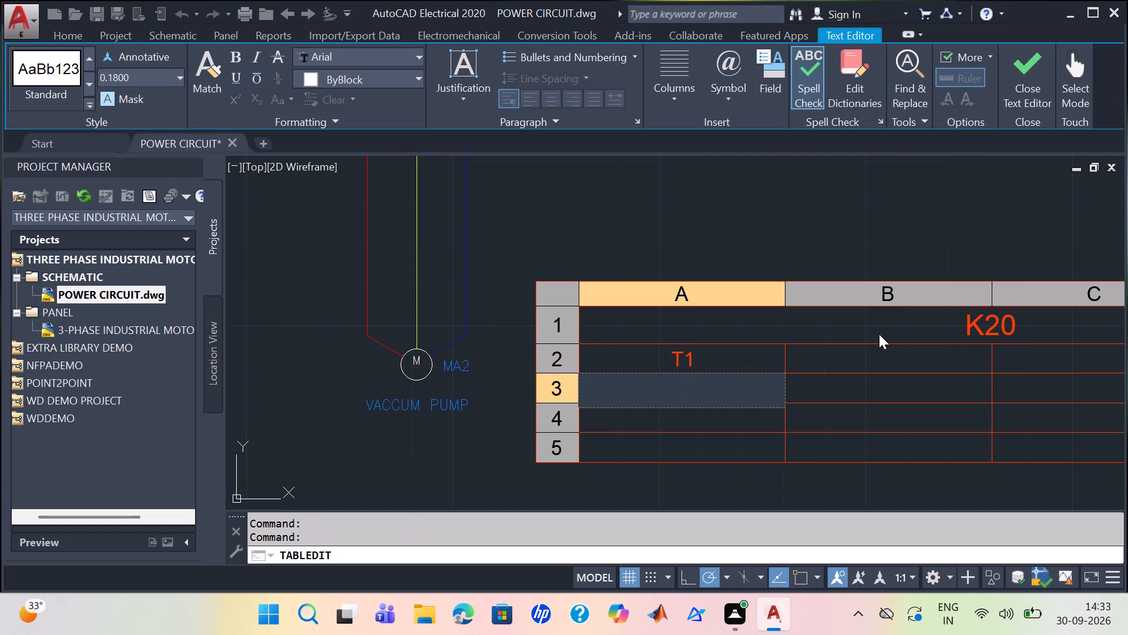
scroll(887, 320, "down", 2)
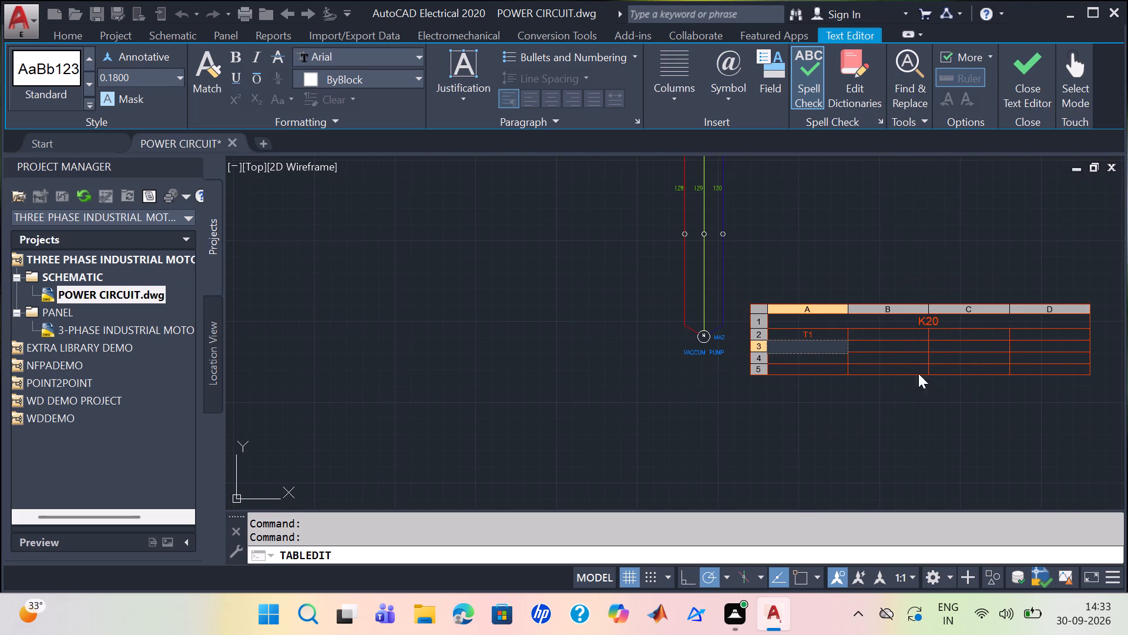
left_click(855, 372)
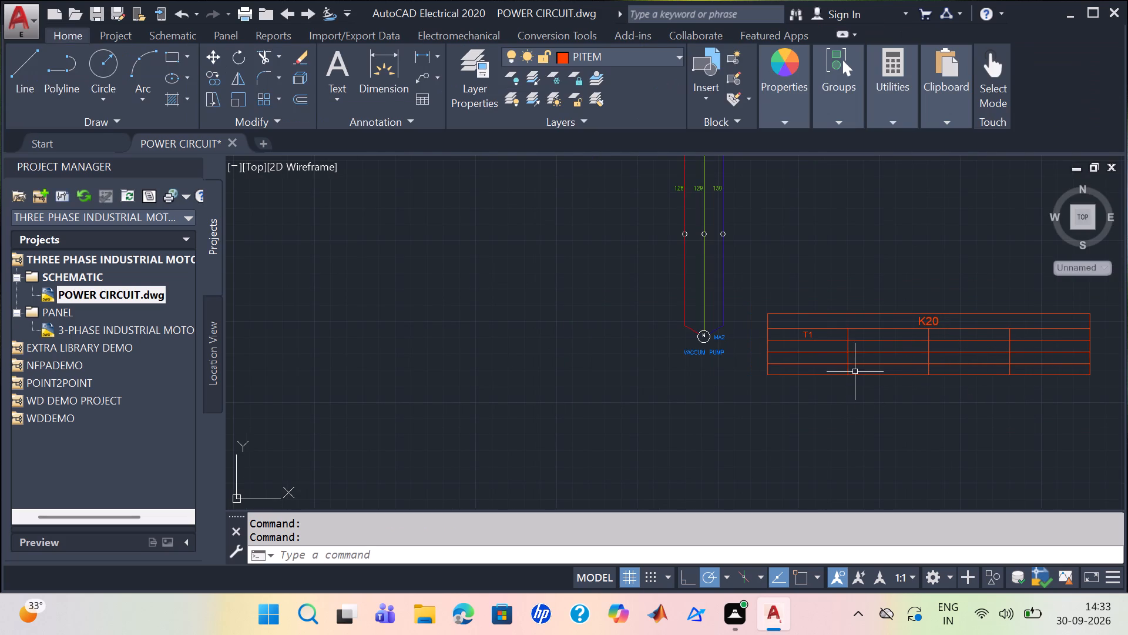
Delete the empty bottom row, row 5, from the K20 table.
scroll(897, 360, "up", 1)
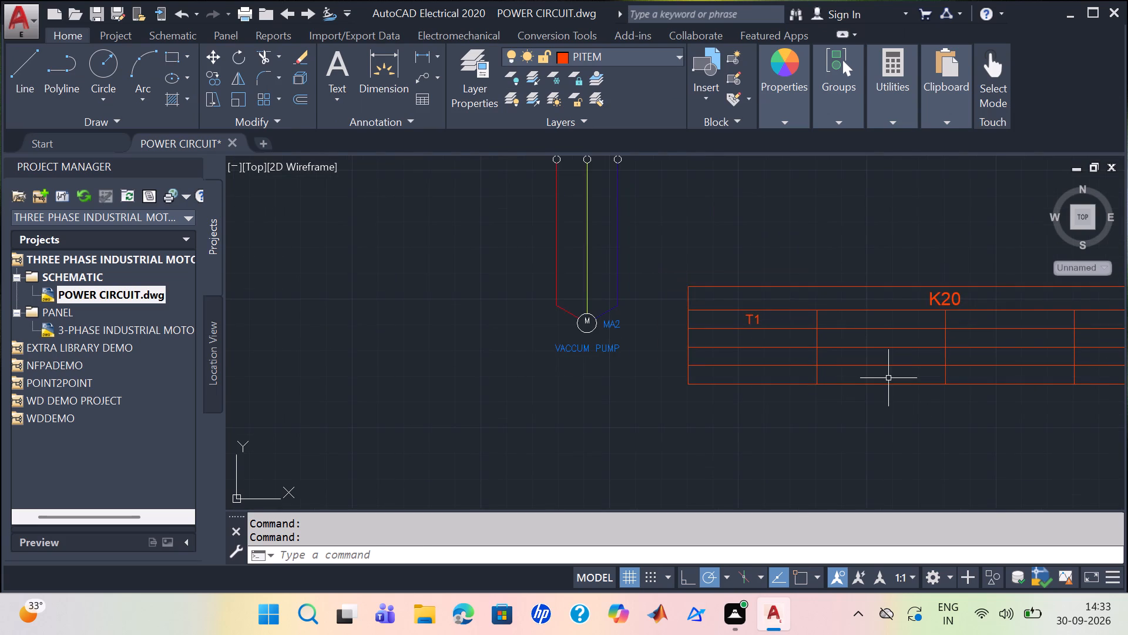
left_click(888, 378)
key("Delete")
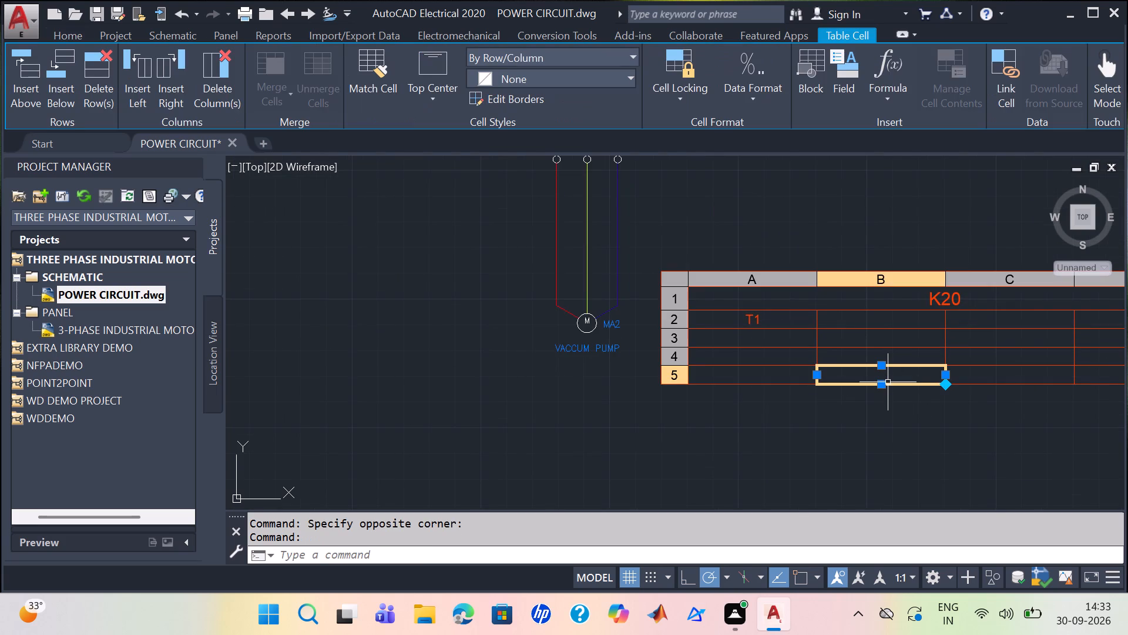
left_click(672, 375)
key("Delete")
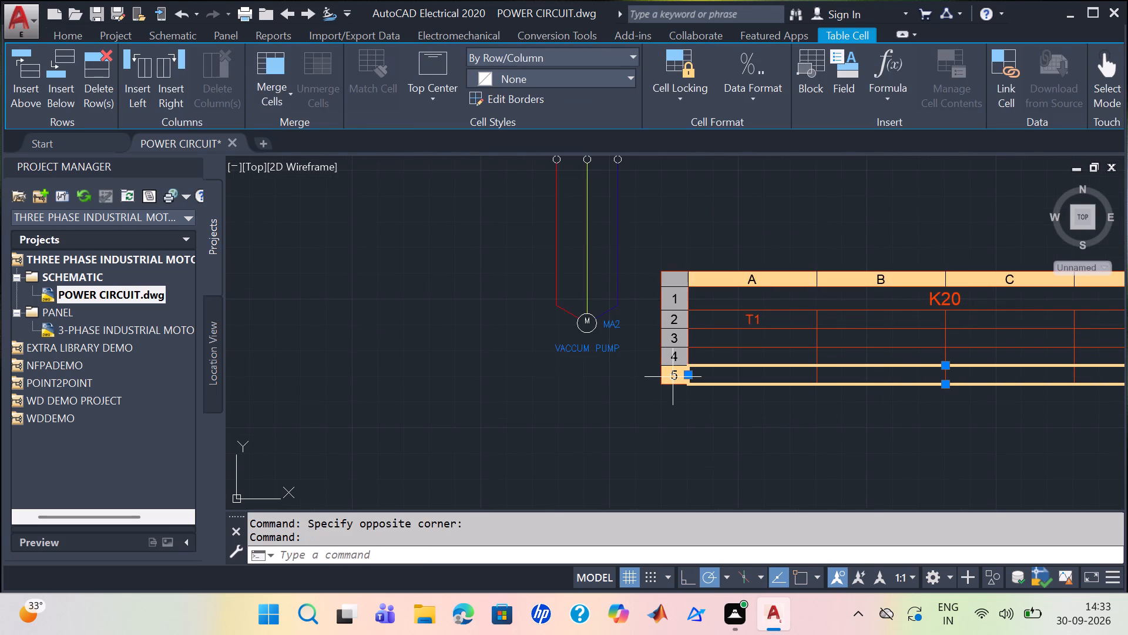
key("Delete")
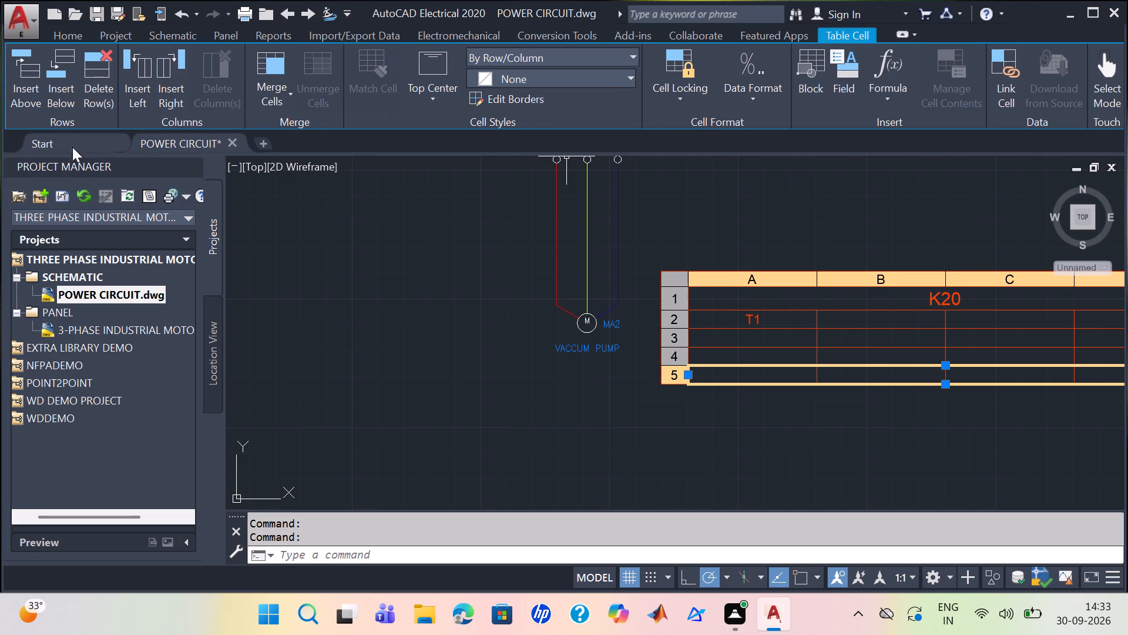
left_click(89, 89)
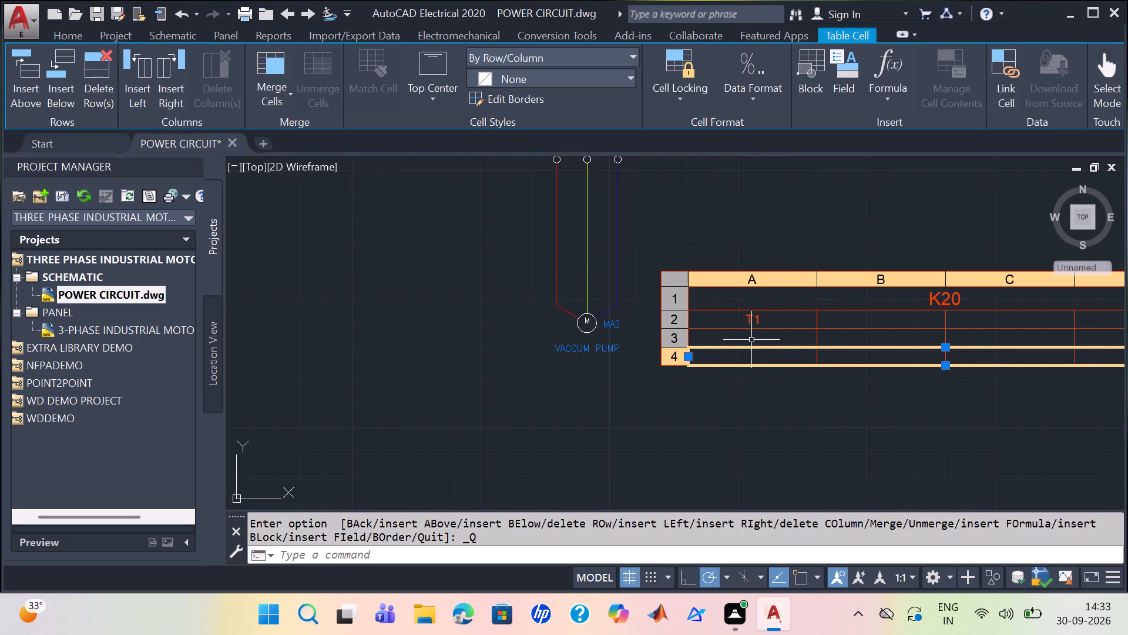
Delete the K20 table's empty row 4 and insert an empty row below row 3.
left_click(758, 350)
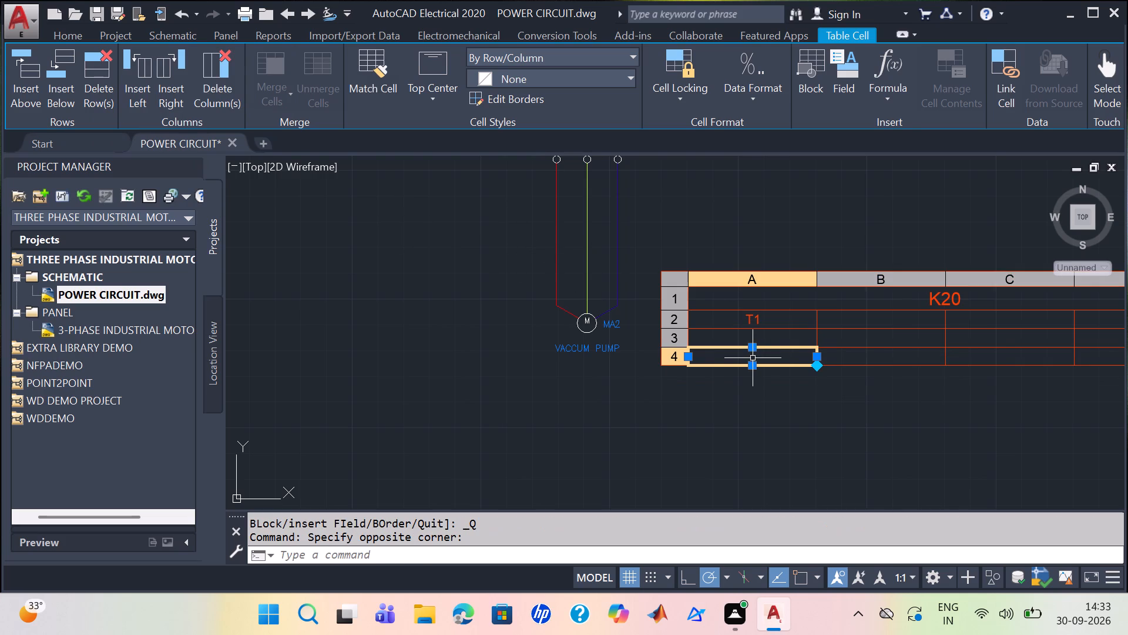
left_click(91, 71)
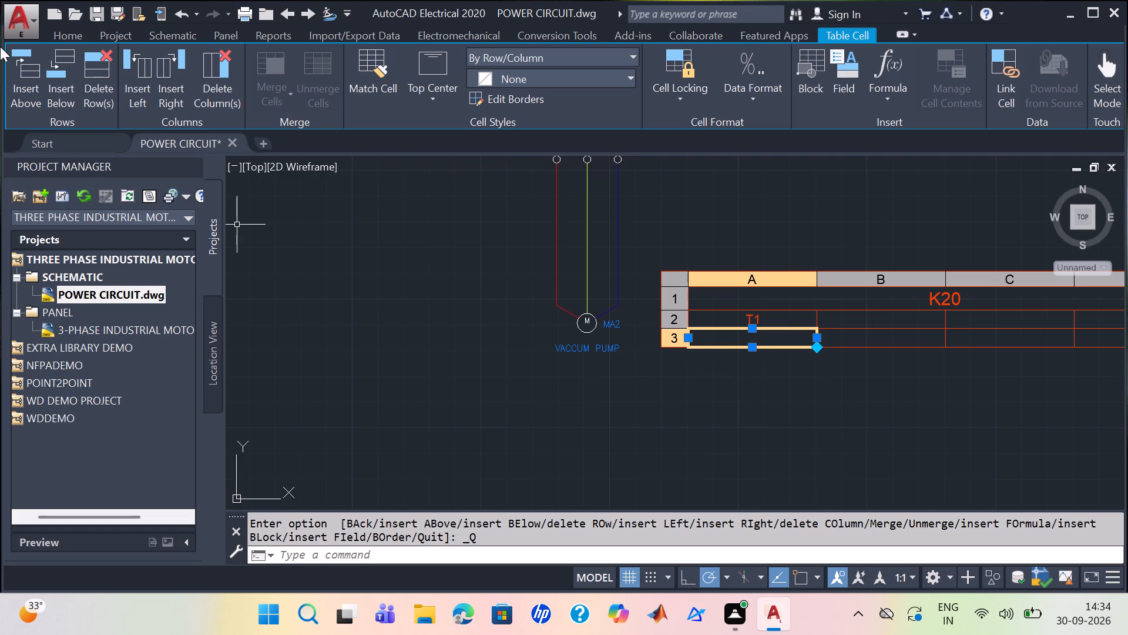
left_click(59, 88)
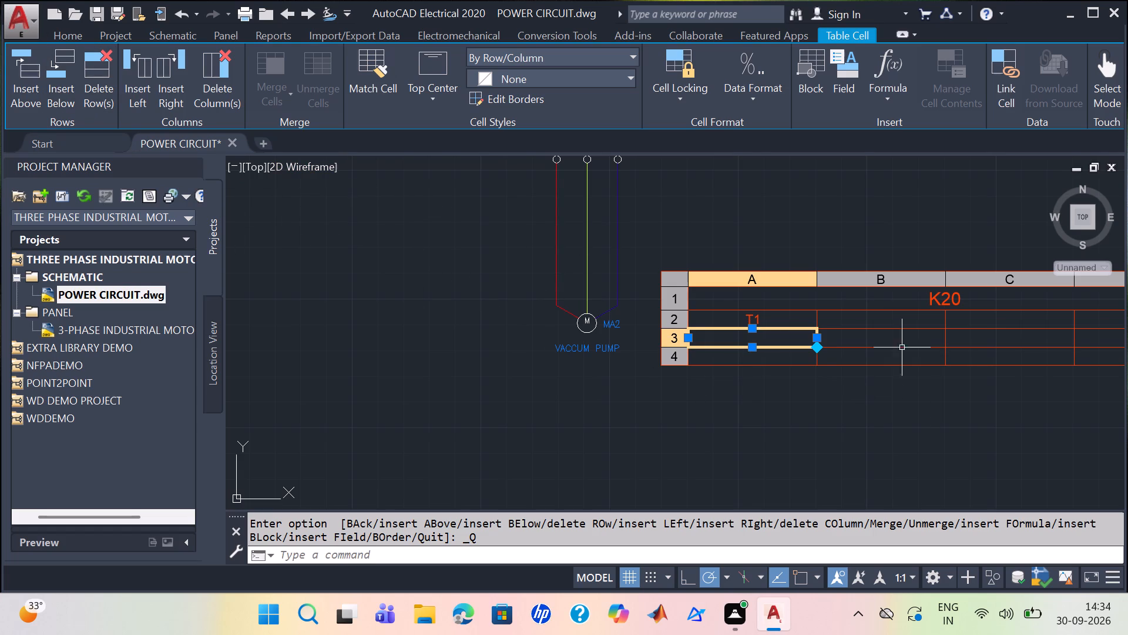
Fill the K20 table's header row with TYPE in B2, T2 in C2 and REF in D2.
left_click(862, 320)
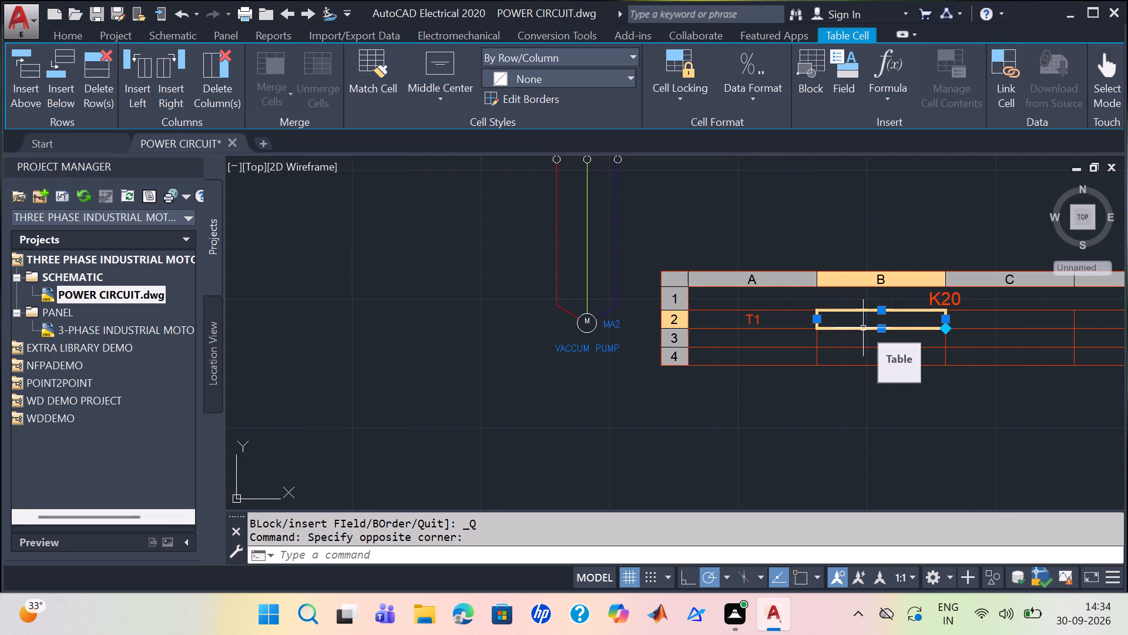
key("Escape")
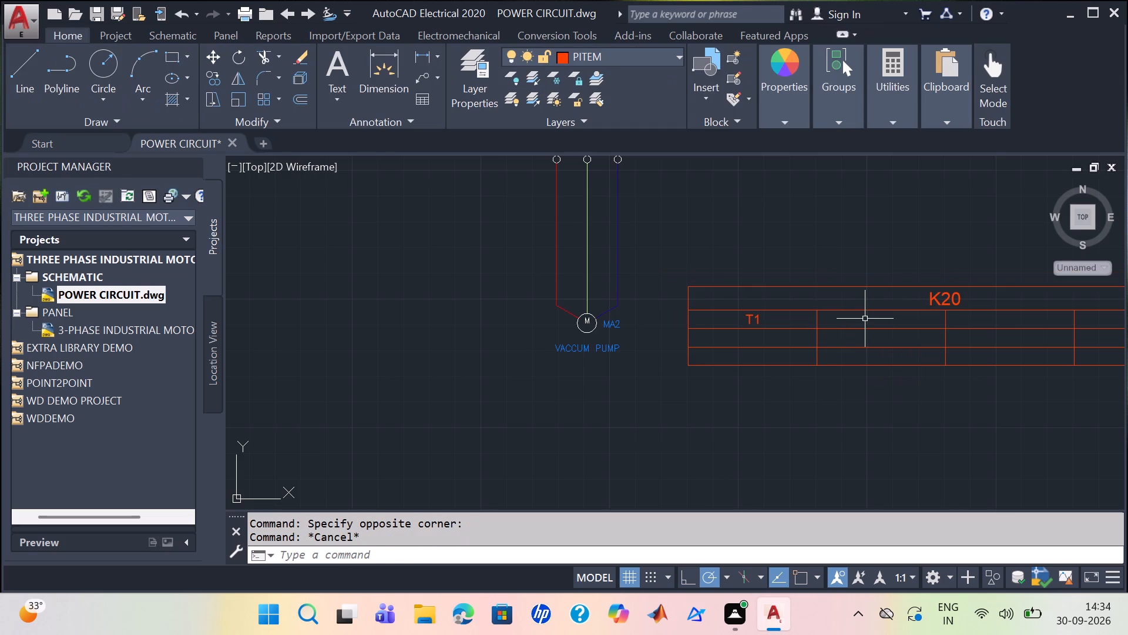
left_click(865, 319)
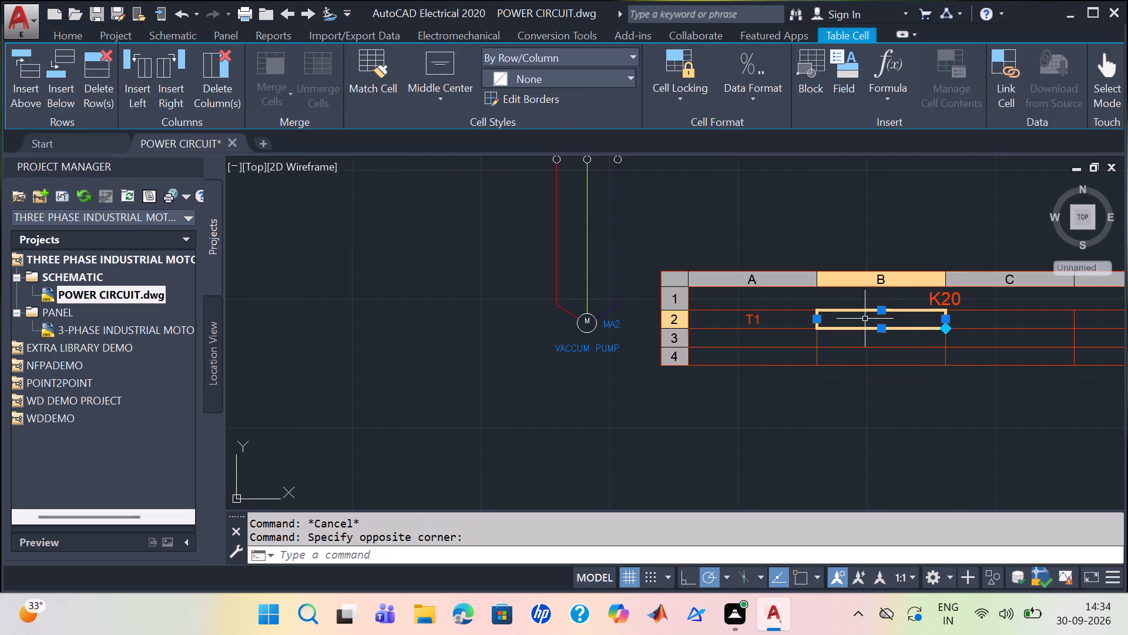
type("TYP")
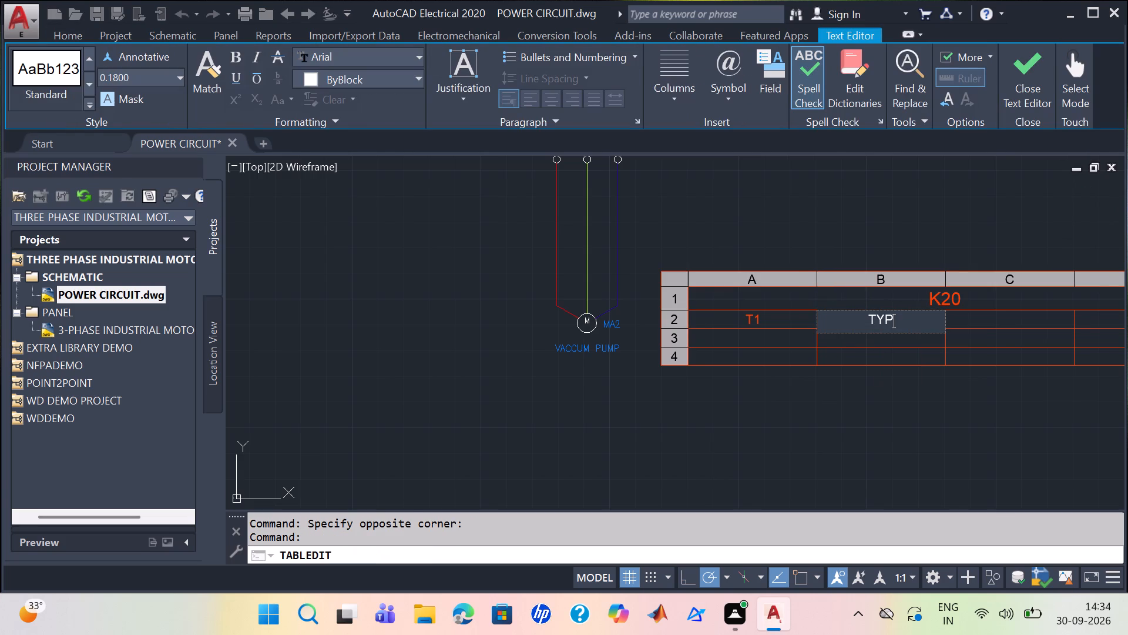
key("e")
key("Right")
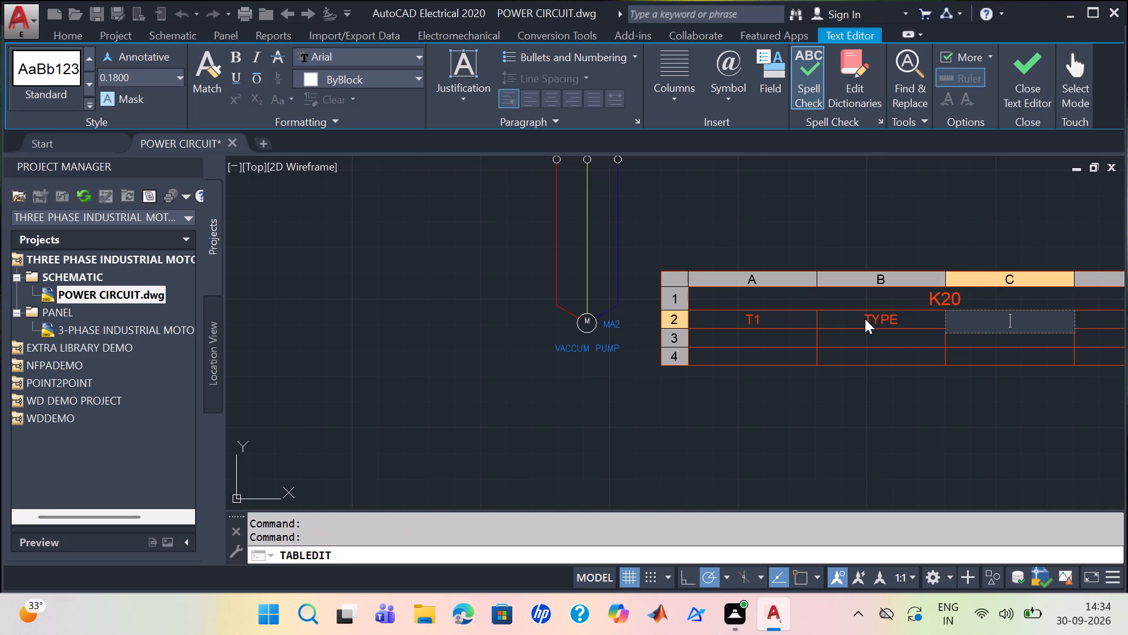
type("T2")
key("Right")
type("REF")
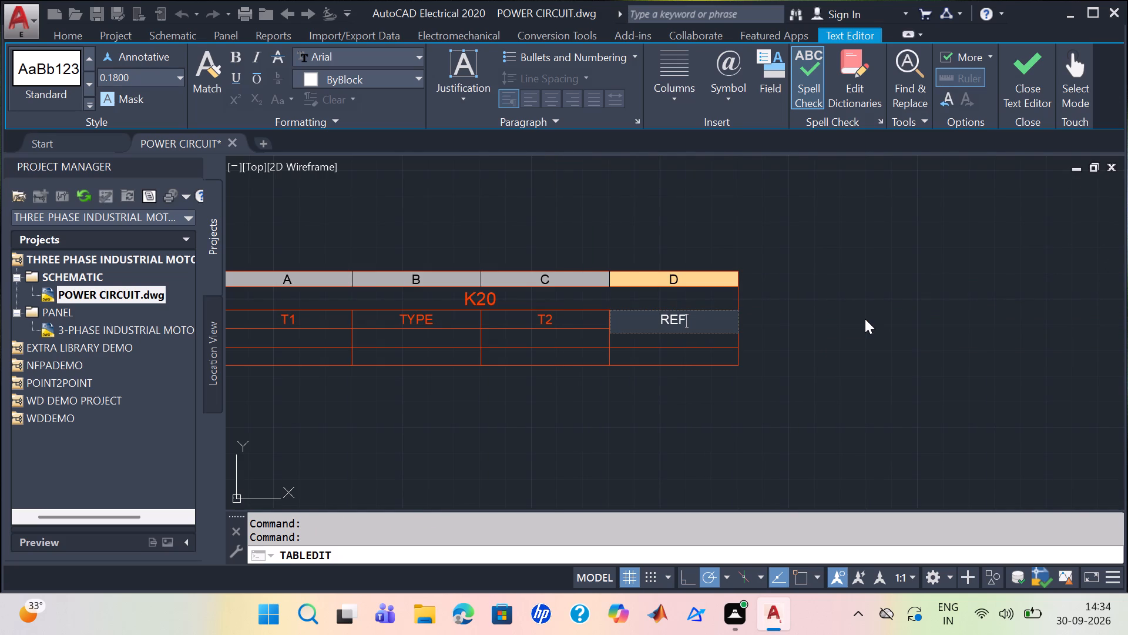
Enter the references 4004.6-D in D3 and 4007.3-D in D4 of the REF column.
key("Down")
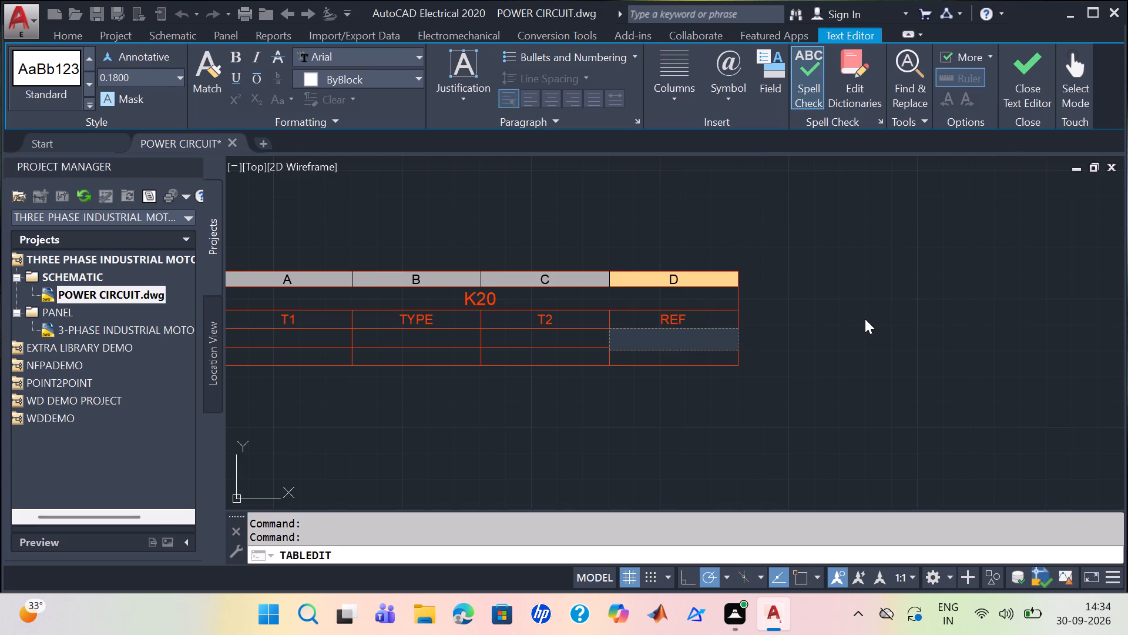
type("4004")
key("period")
type("6-D")
key("Down")
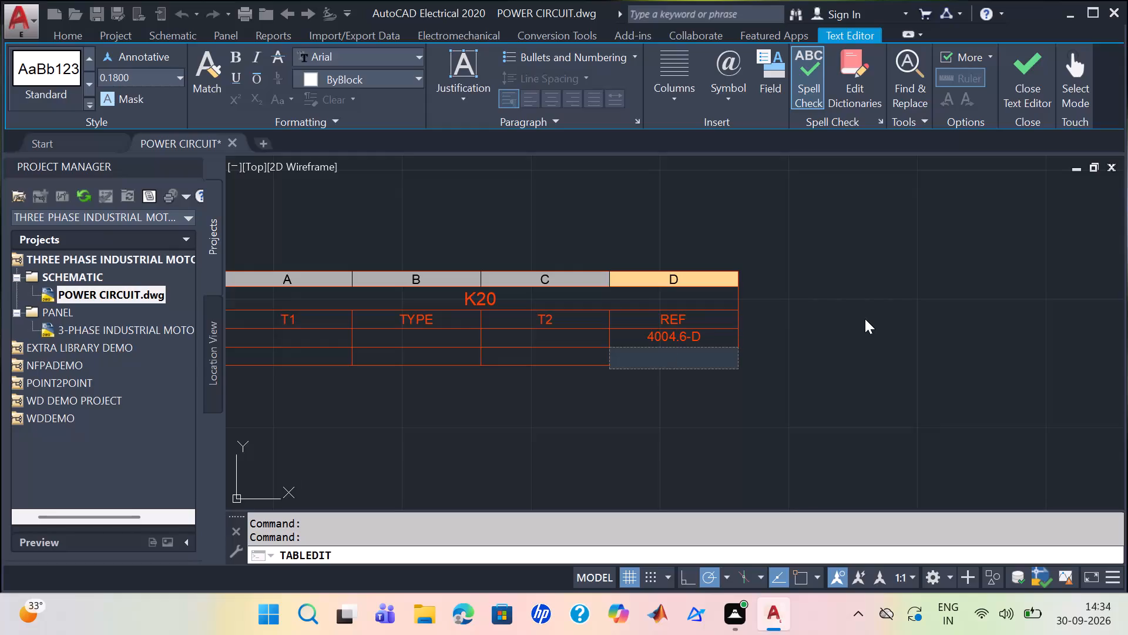
type("4007")
key("period")
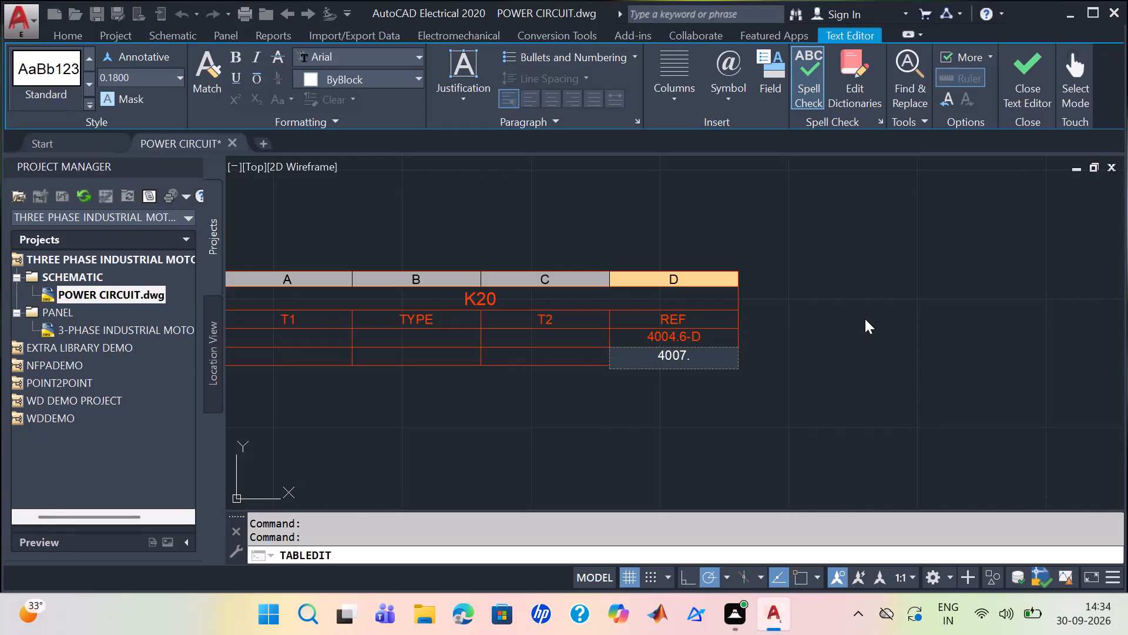
key("3")
type("-D")
key("Left")
key("Left")
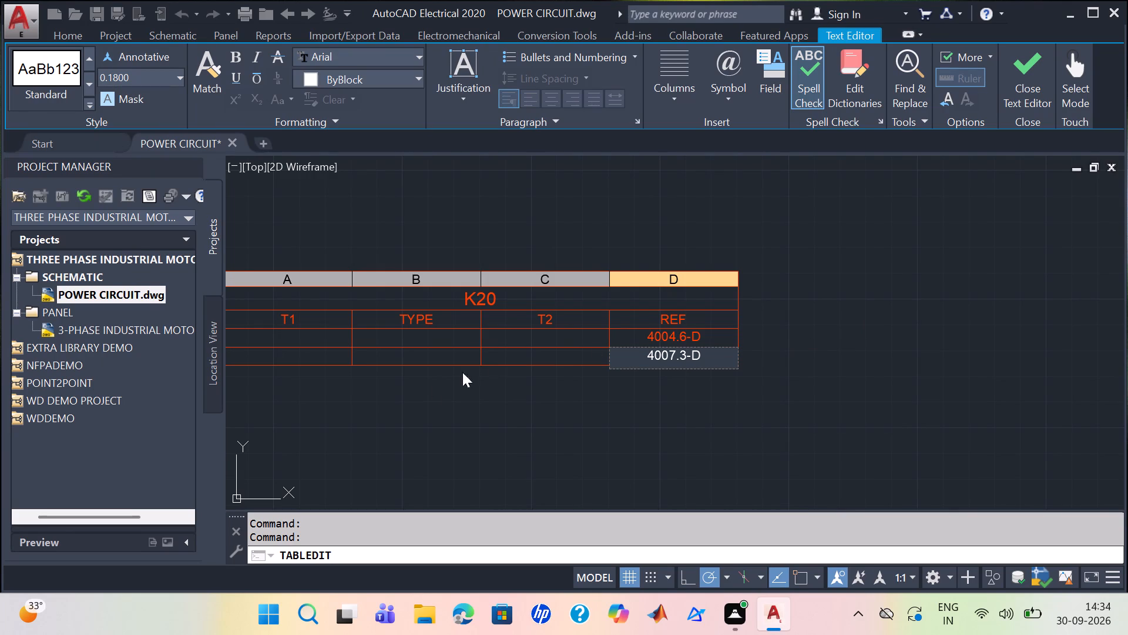
Enter 4 in cell A3 of the K20 table, under the T1 heading.
scroll(383, 396, "up", 2)
scroll(364, 369, "down", 2)
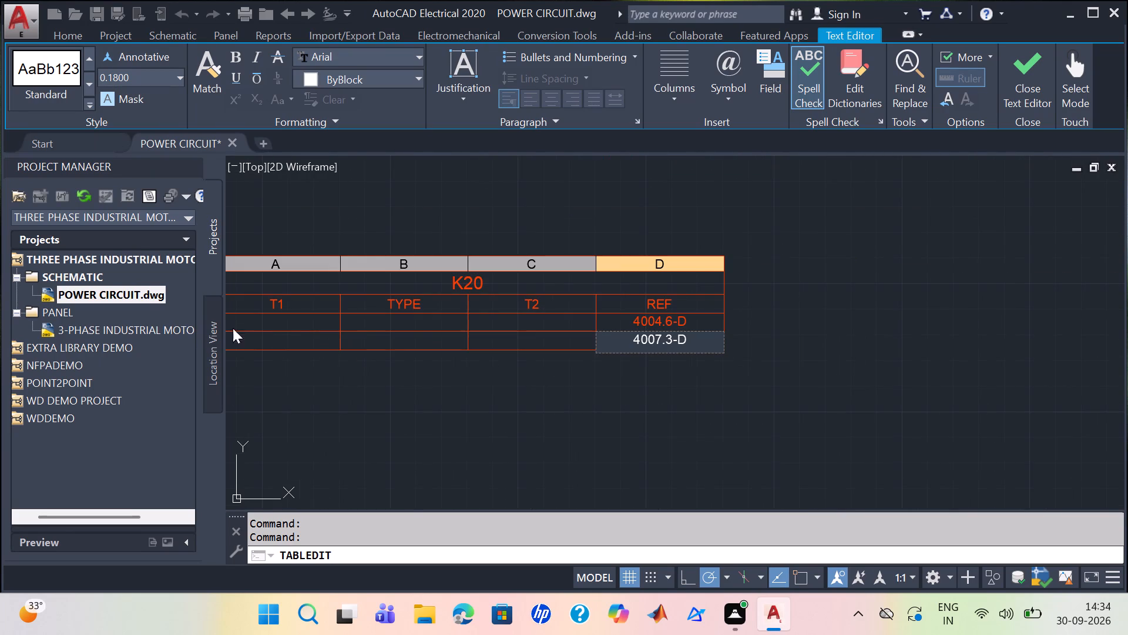
scroll(273, 326, "down", 1)
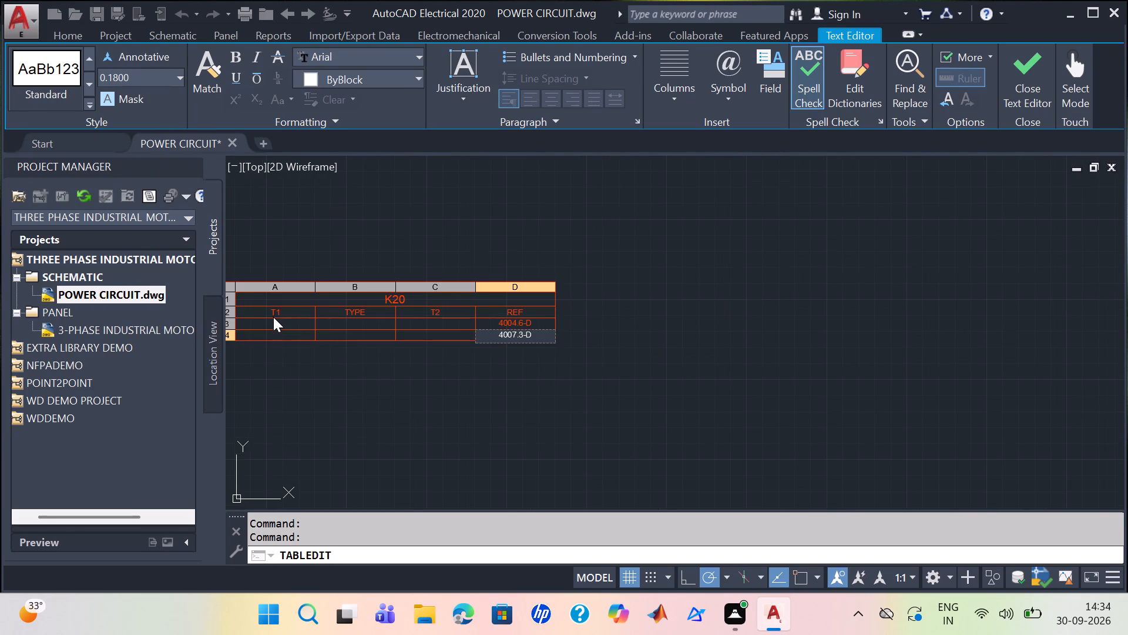
left_click(273, 327)
left_click(273, 325)
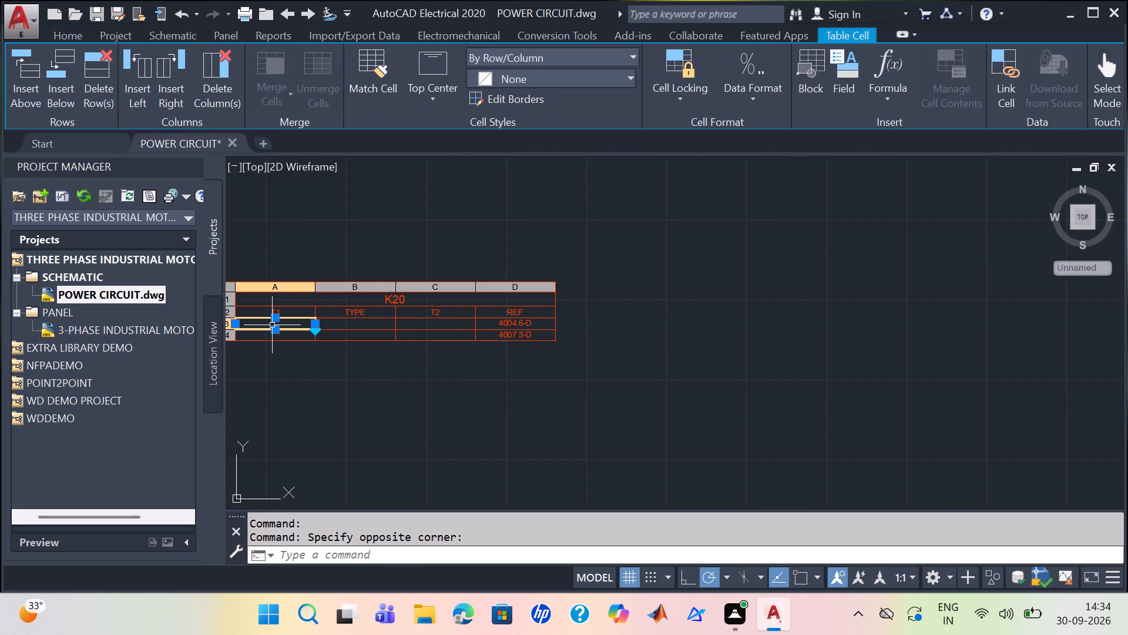
key("4")
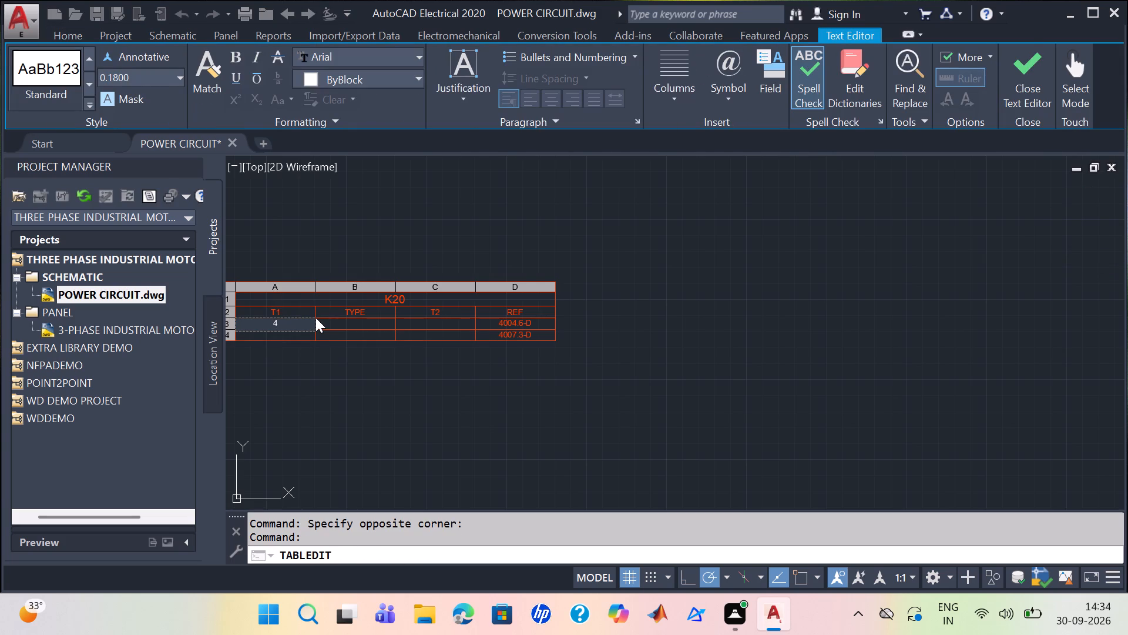
Fill row 4 of the K20 table with A2 under T1, COIL under TYPE and A1 under T2.
key("Down")
type("A2")
key("Right")
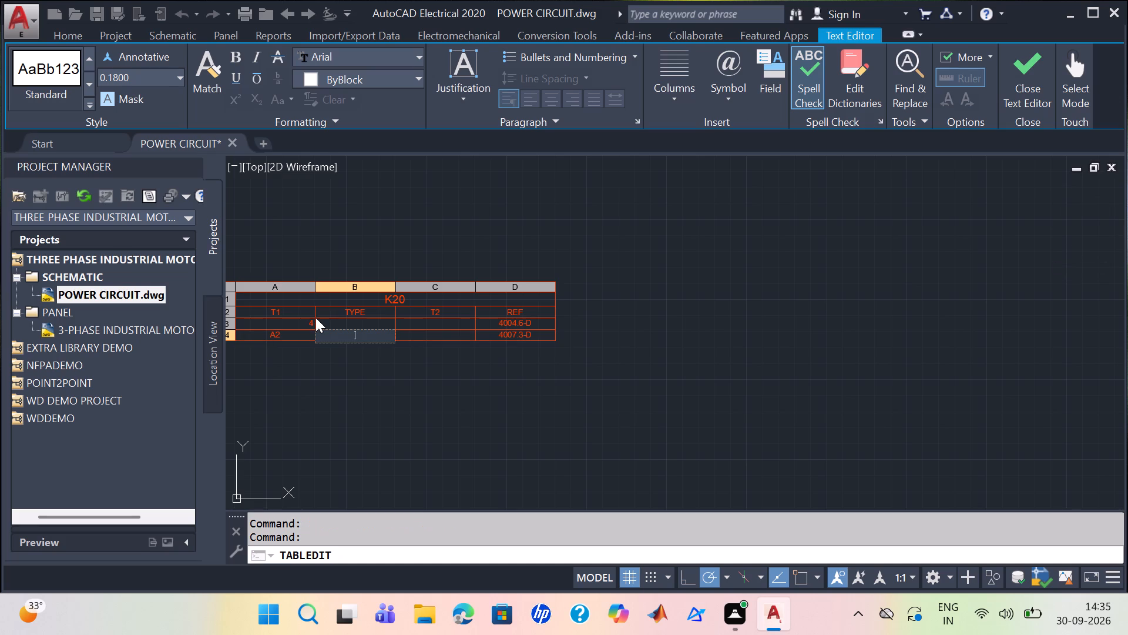
type("COIL")
key("Right")
type("A1")
Complete row 3 of the K20 table with 3 under T2 and CONTACTOR under TYPE.
key("Up")
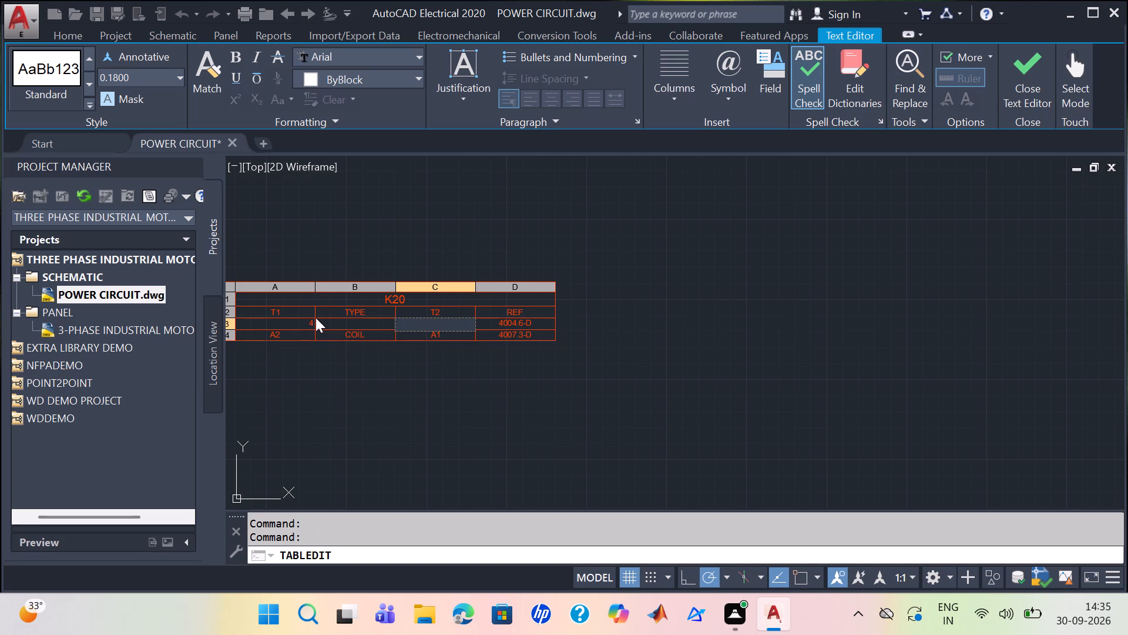
key("3")
key("Left")
key("Left")
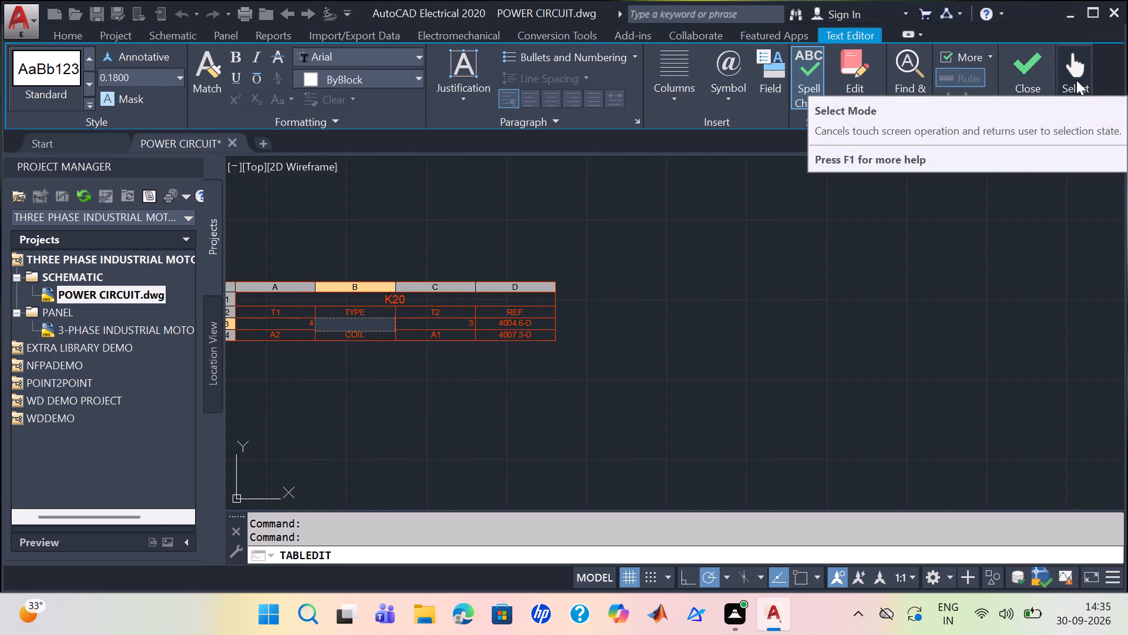
left_click(166, 32)
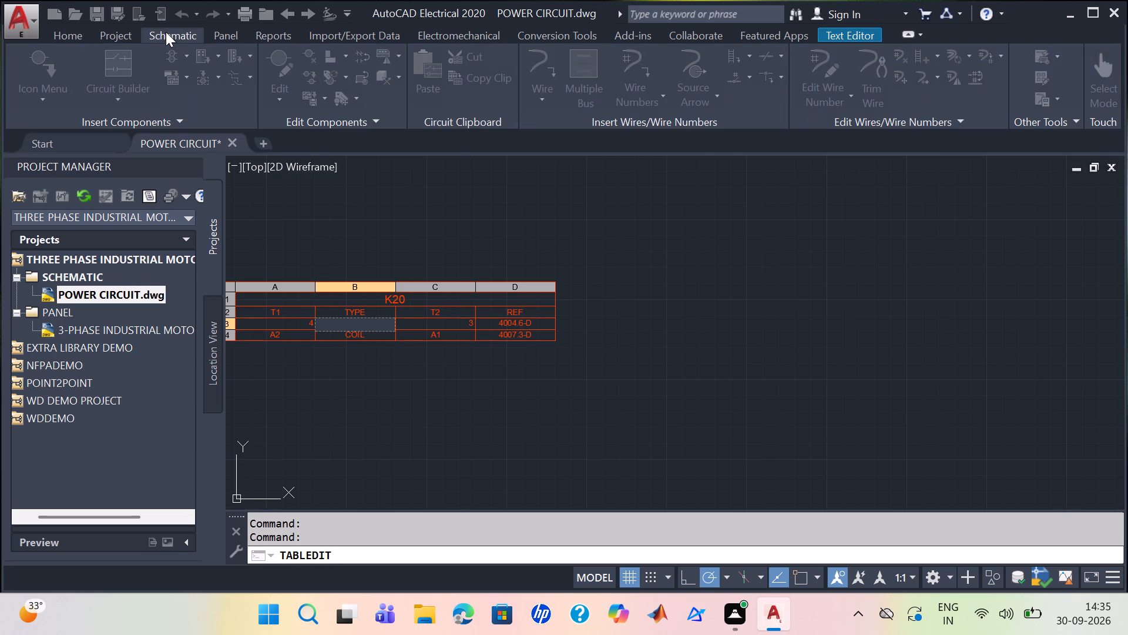
left_click(109, 28)
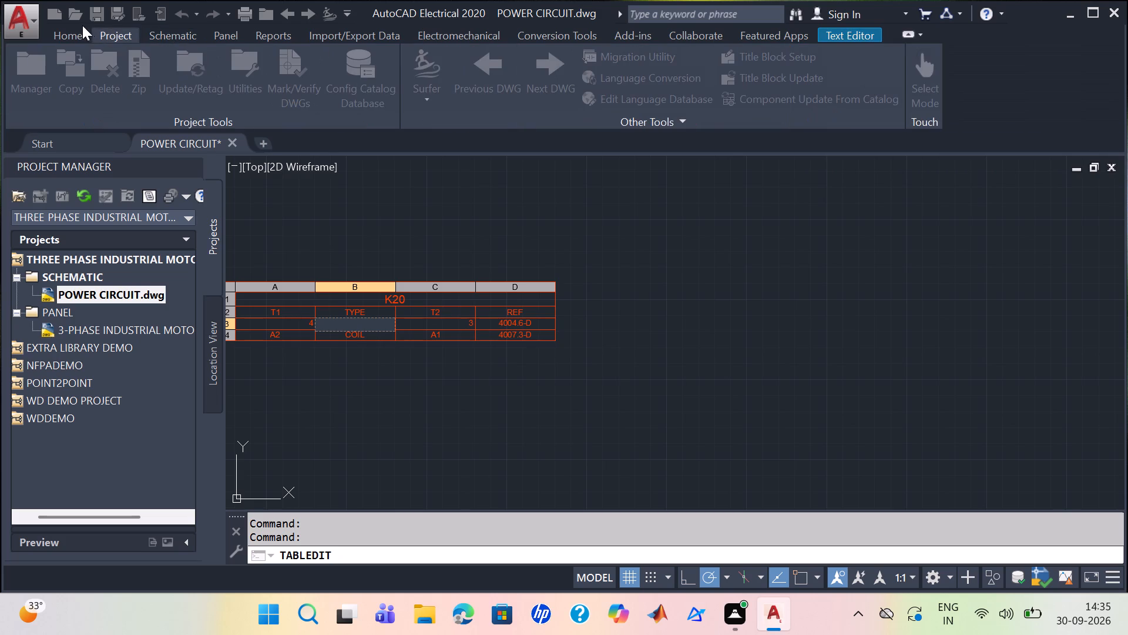
left_click(72, 28)
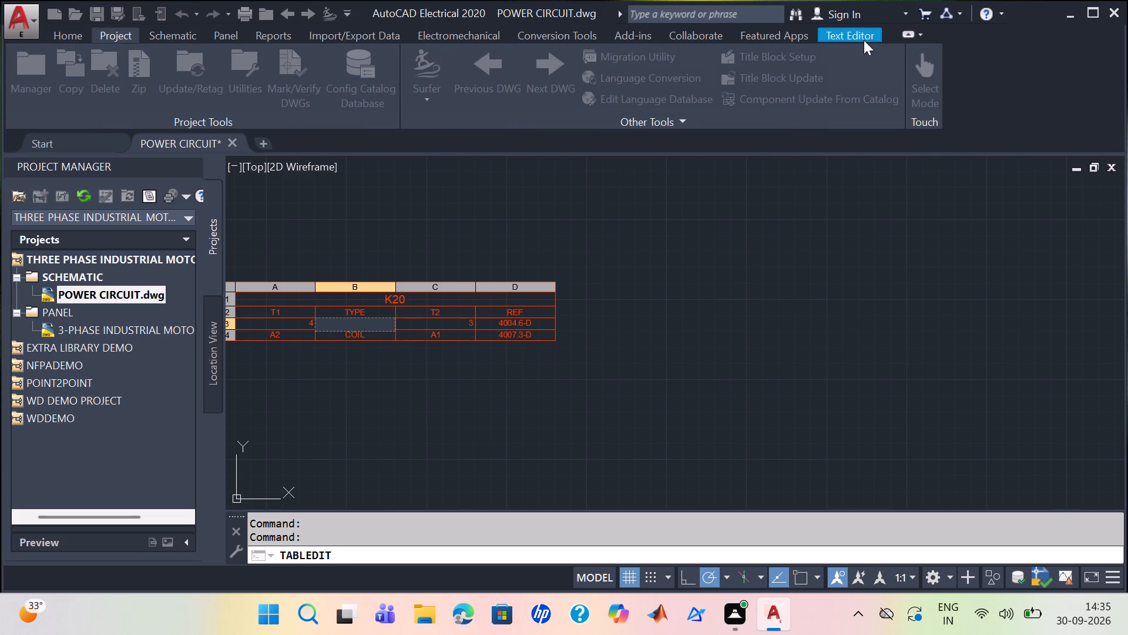
left_click(850, 27)
left_click(842, 34)
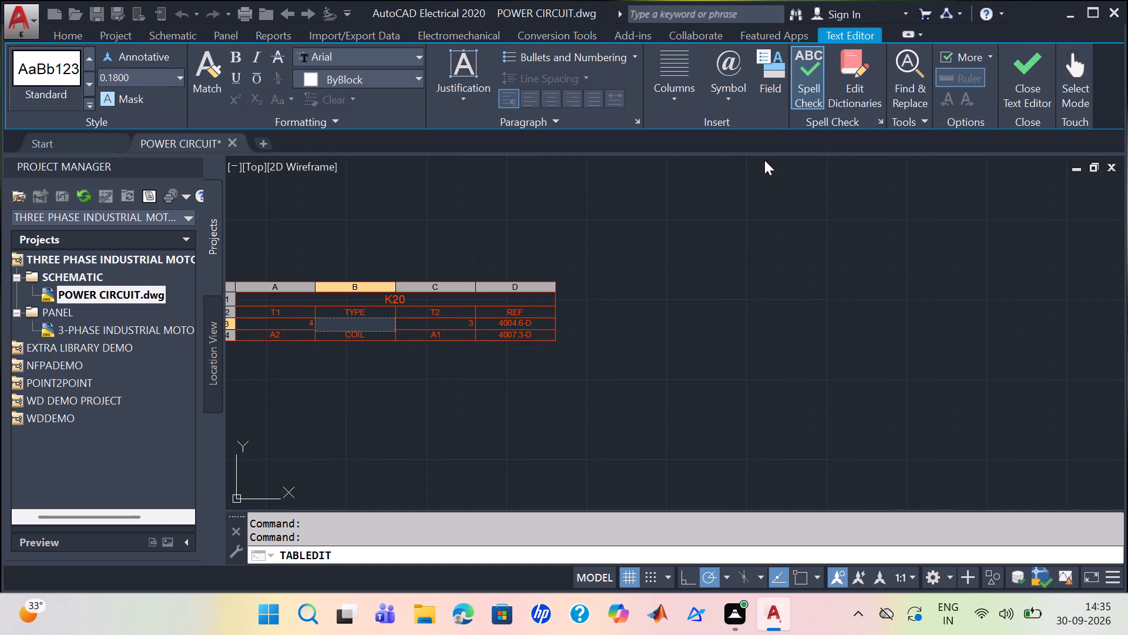
type("CONTACTOR")
Finish the text editing of the K20 contactor and coil table, keeping the entered cell contents.
left_click(1021, 94)
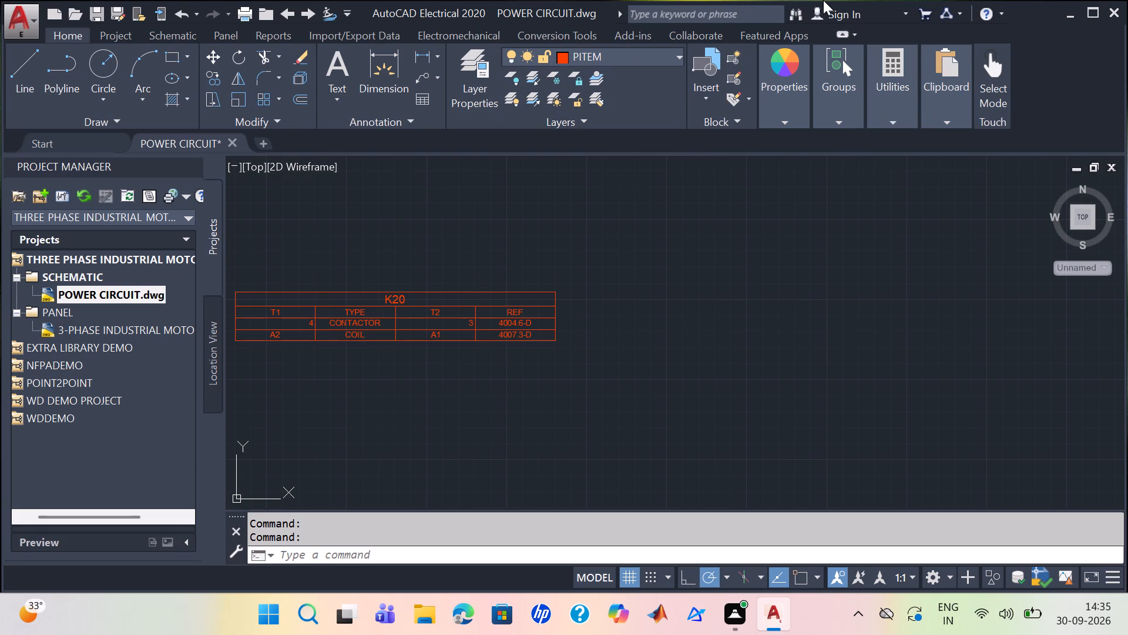
Examine the whole power circuit schematic, including the placement of the K20 table beside the last motor branch.
left_click(120, 28)
left_click(183, 35)
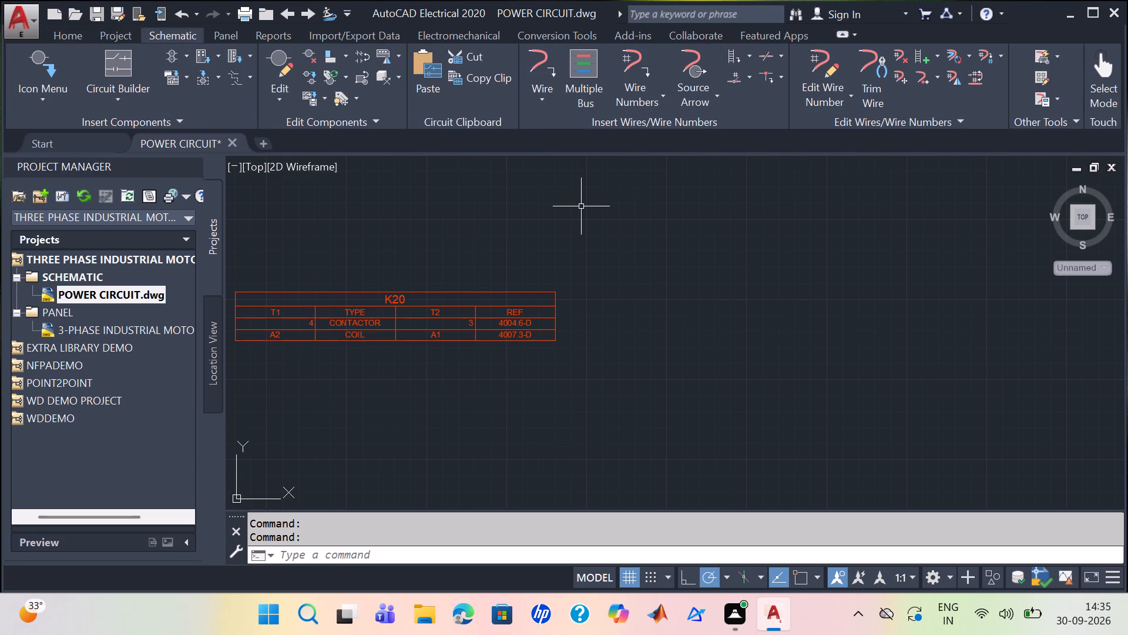
scroll(582, 206, "down", 4)
scroll(526, 258, "down", 1)
middle_click_drag(526, 258, 526, 280)
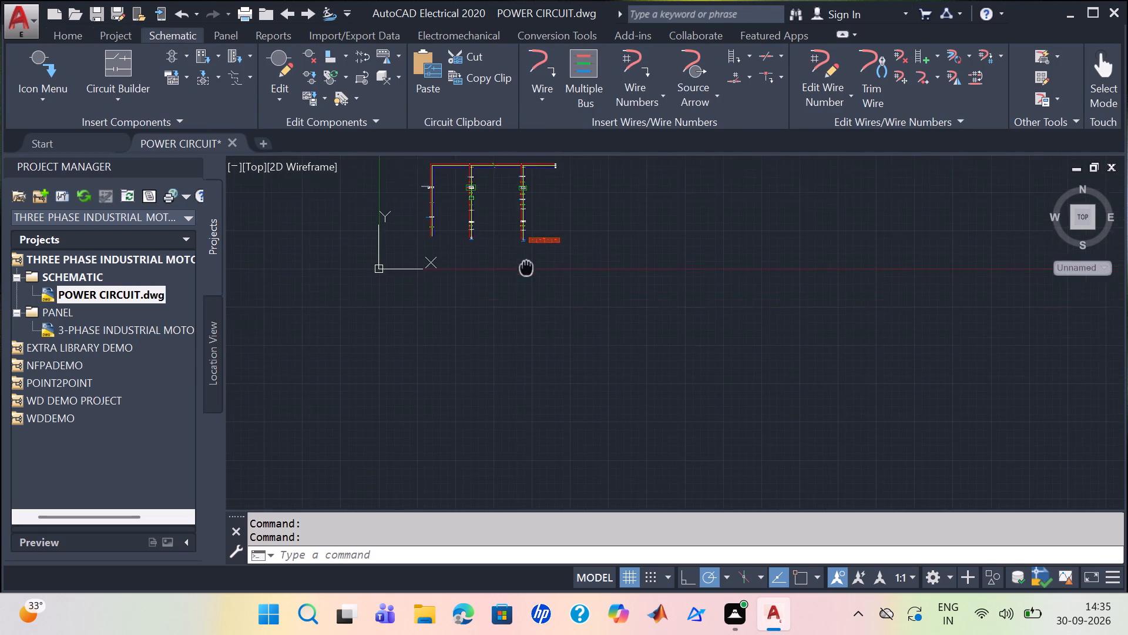
middle_click_drag(526, 280, 548, 359)
scroll(548, 359, "down", 1)
scroll(548, 354, "up", 3)
scroll(548, 353, "down", 1)
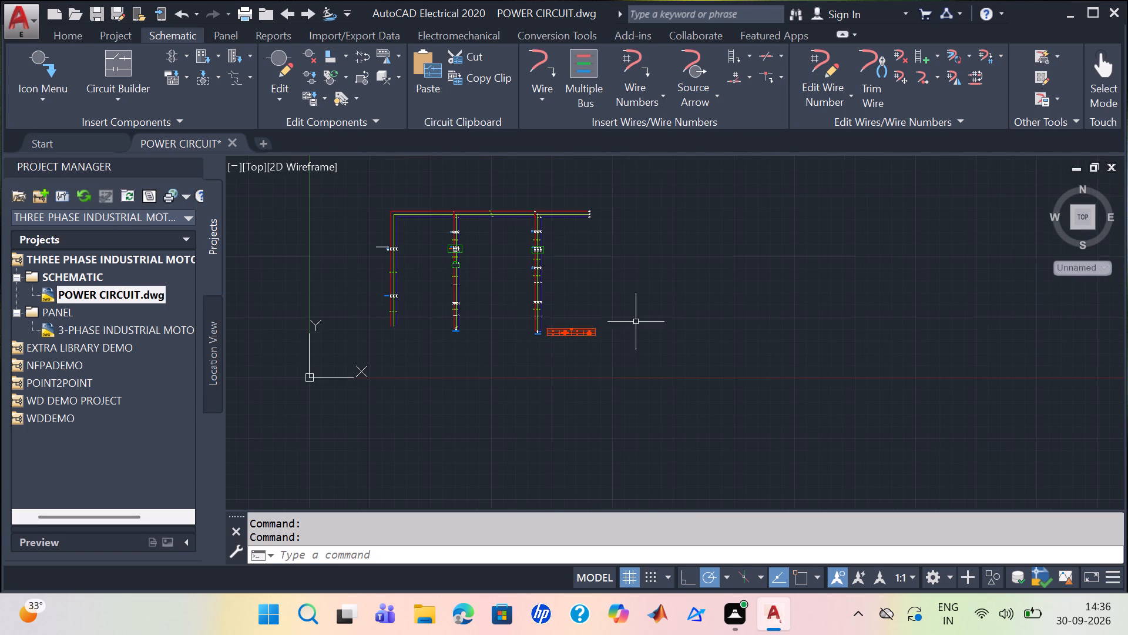
left_click(62, 34)
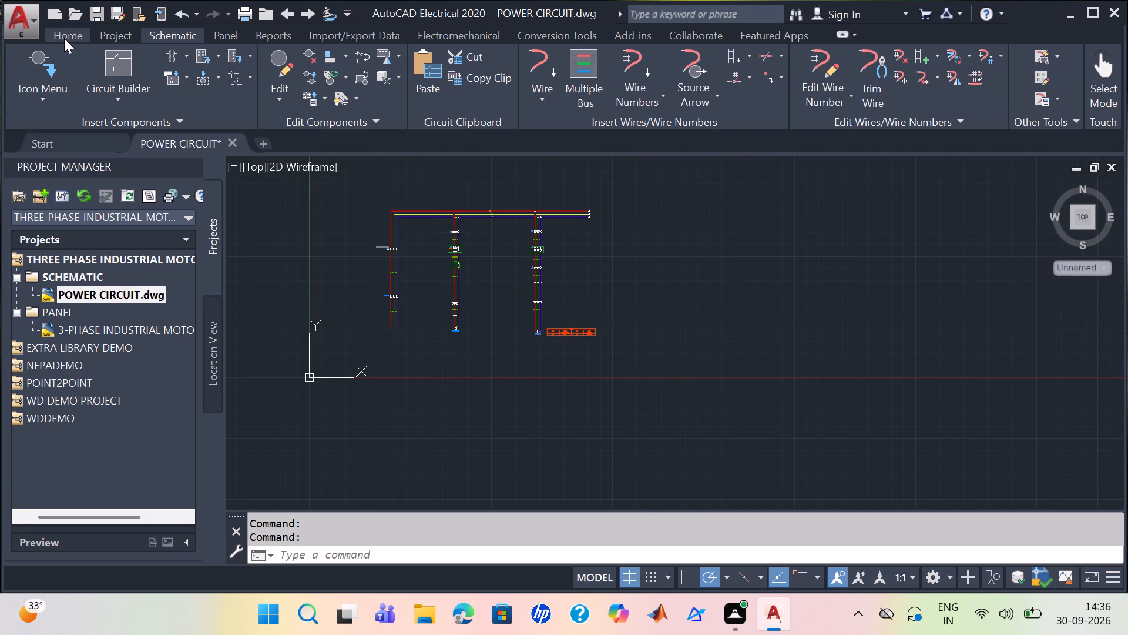
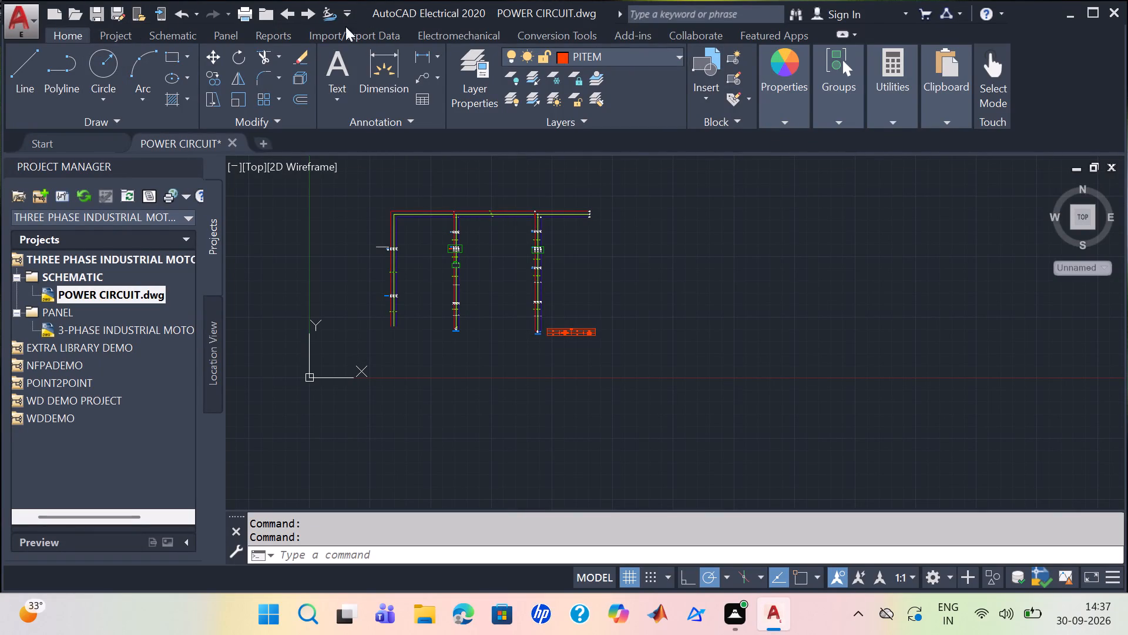
Set the format referencing of POWER CIRCUIT.dwg to X-Y Grid in its drawing properties.
left_click(182, 35)
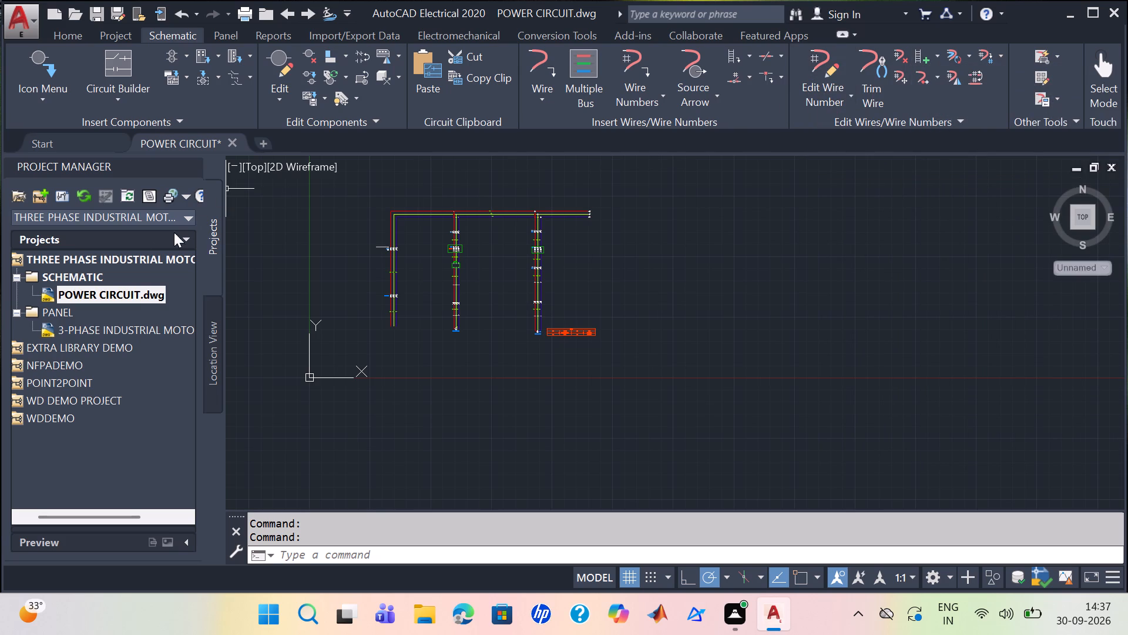
right_click(140, 289)
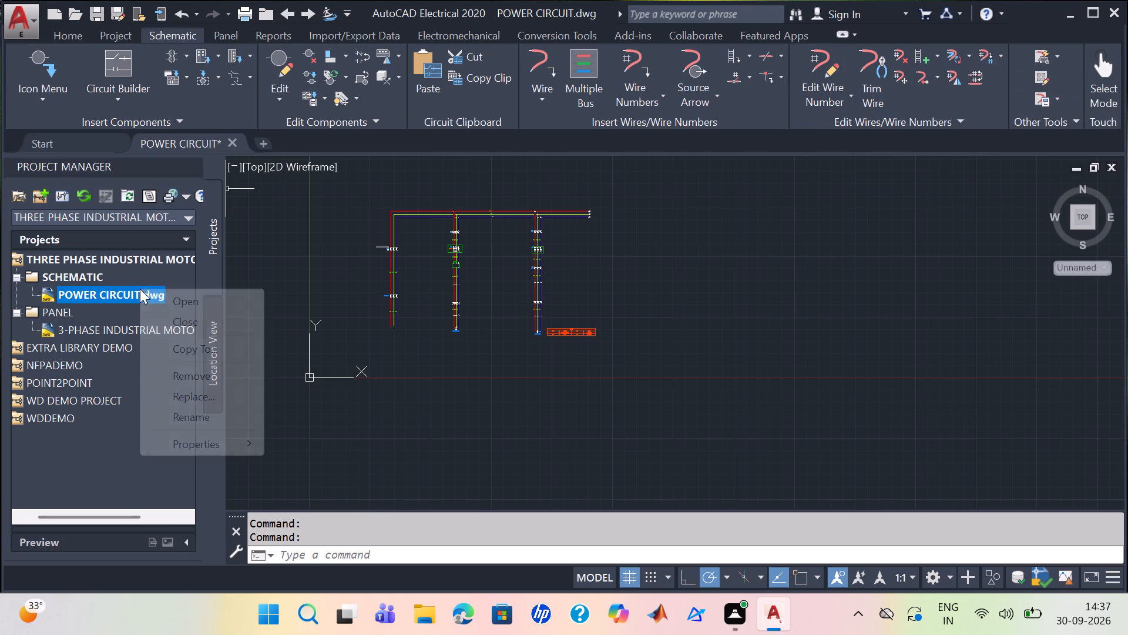
left_click(248, 446)
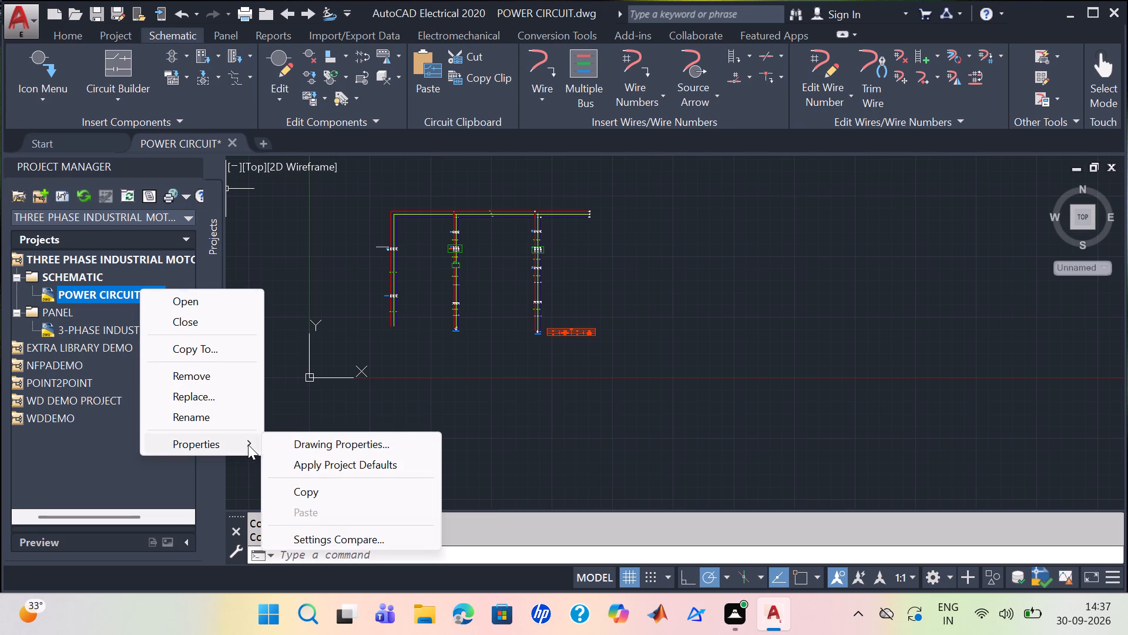
left_click(290, 441)
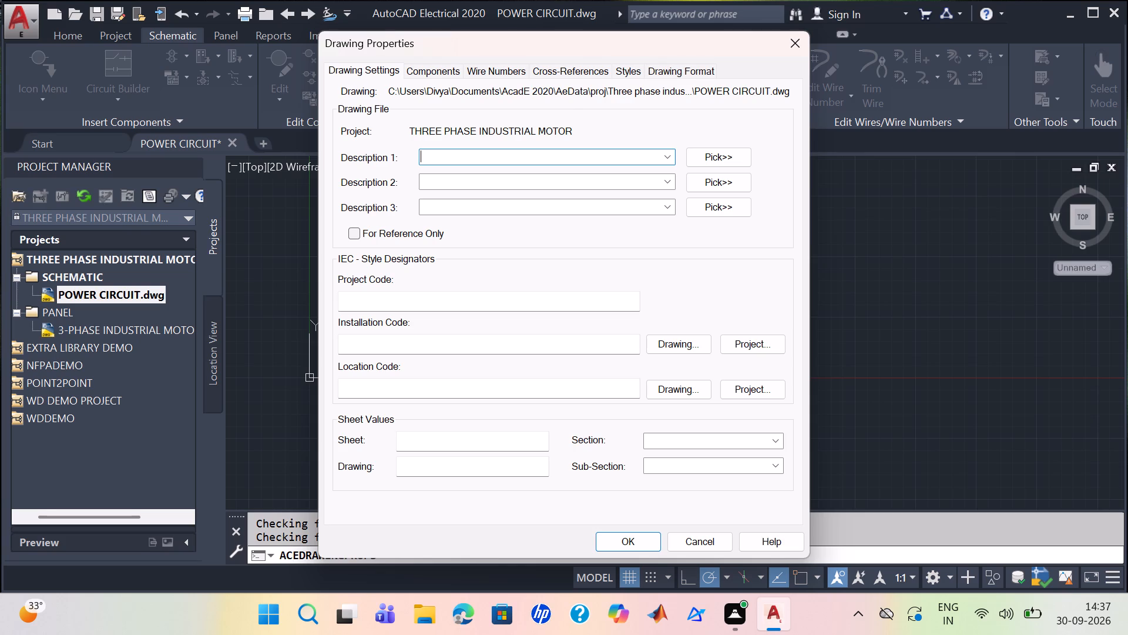
left_click(690, 66)
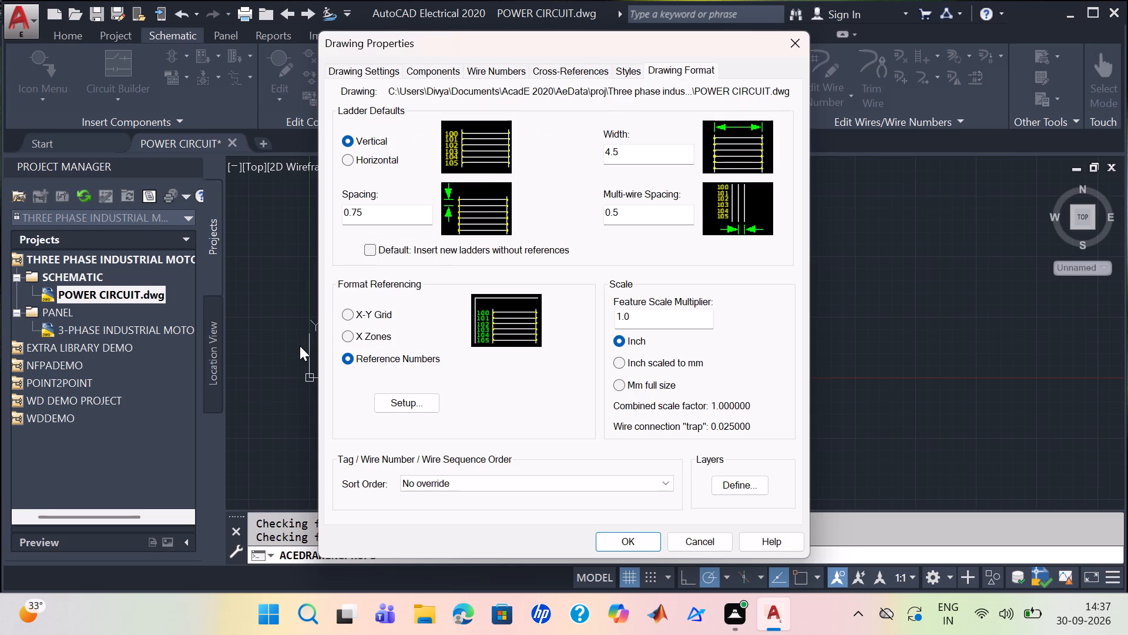
left_click(350, 310)
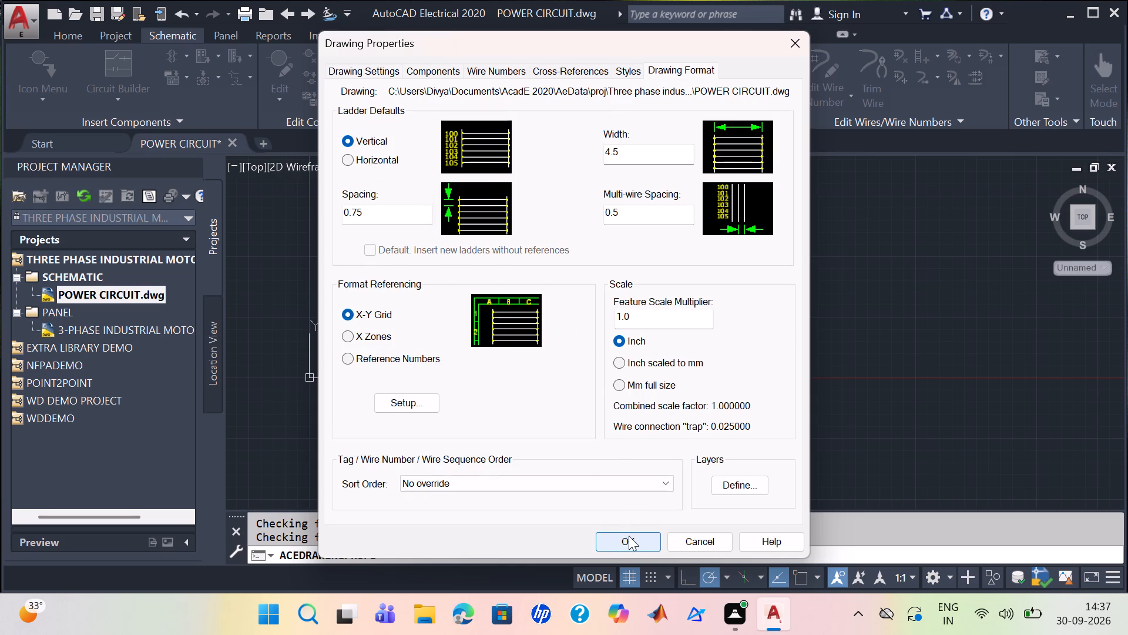
Set the X-Y grid labels to 0 for horizontal and A for vertical, and apply the drawing properties.
left_click(413, 399)
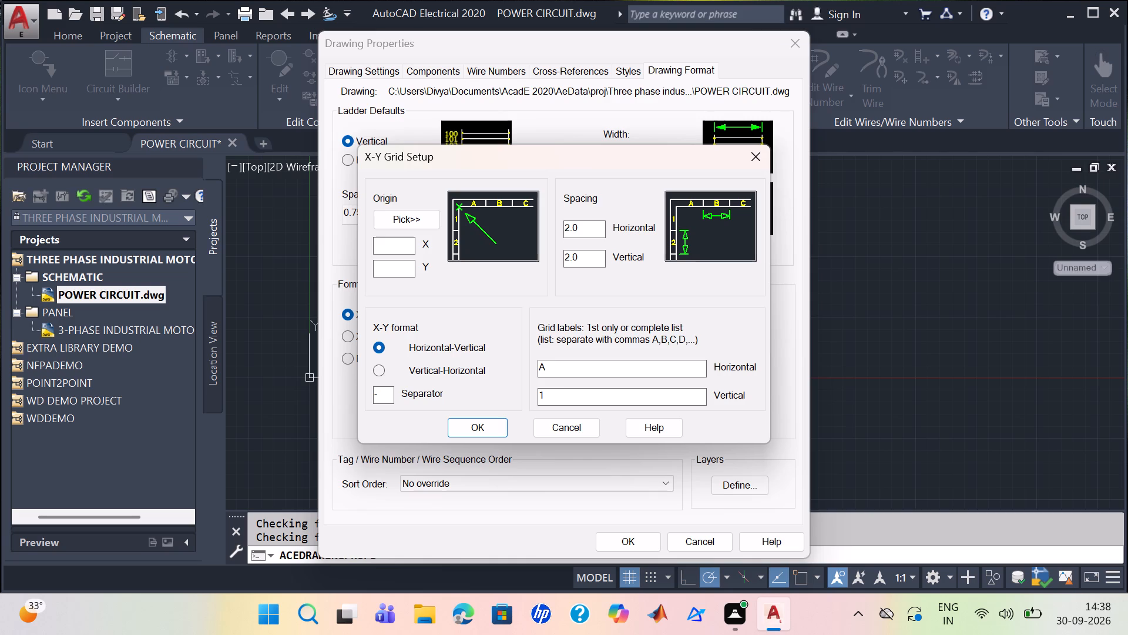
left_click(568, 372)
key("0")
key("BackSpace")
key("BackSpace")
key("0")
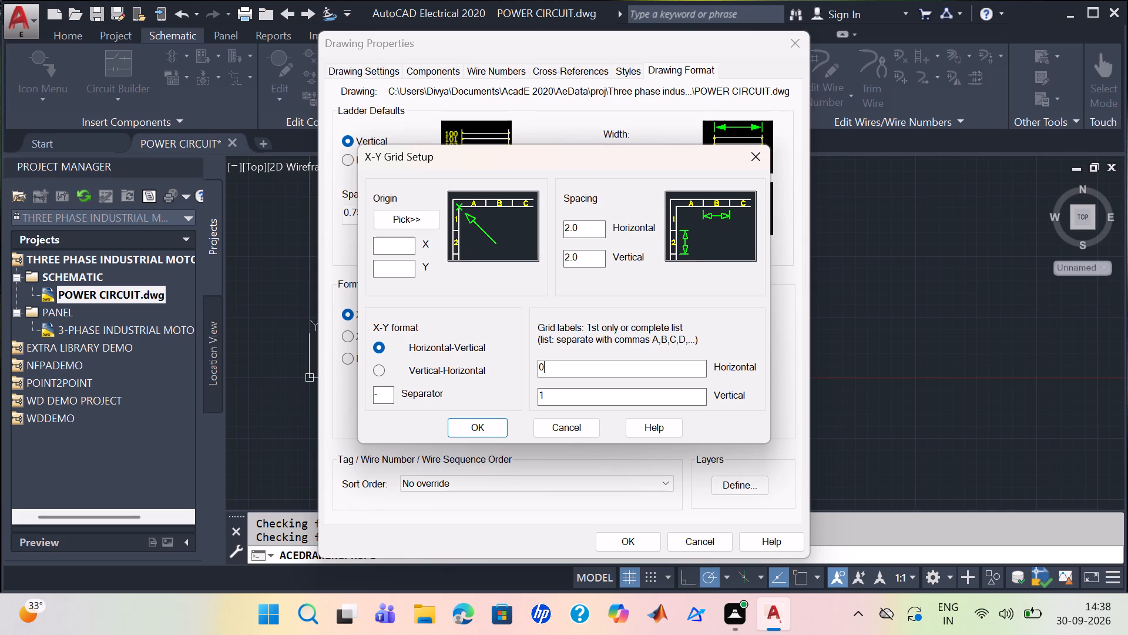
left_click(576, 399)
key("BackSpace")
key("a")
left_click(488, 428)
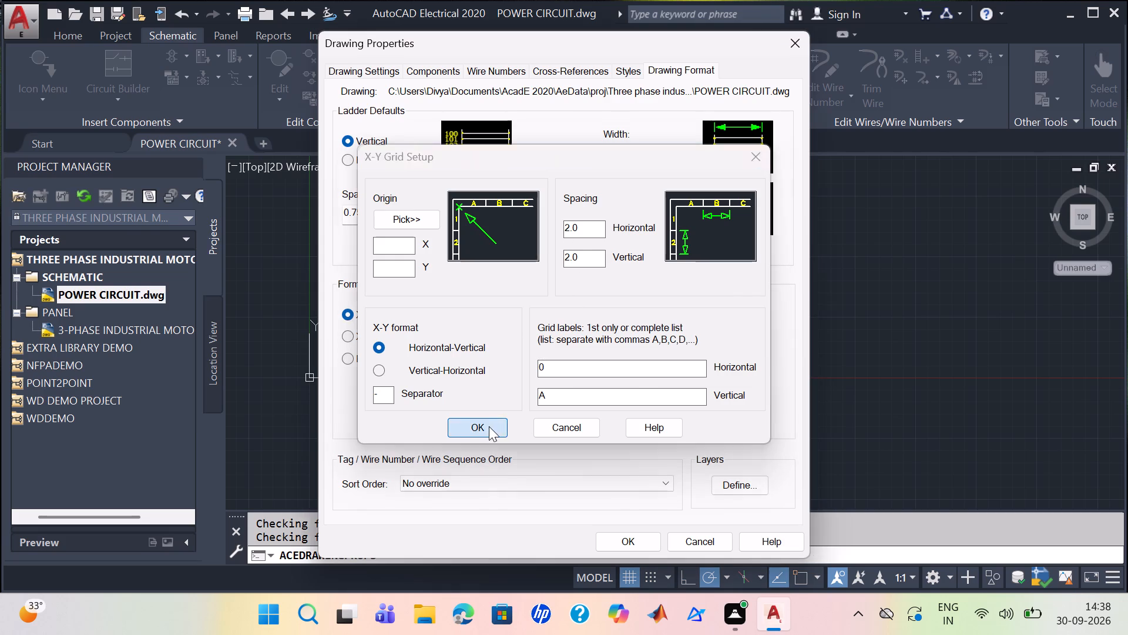
left_click(636, 543)
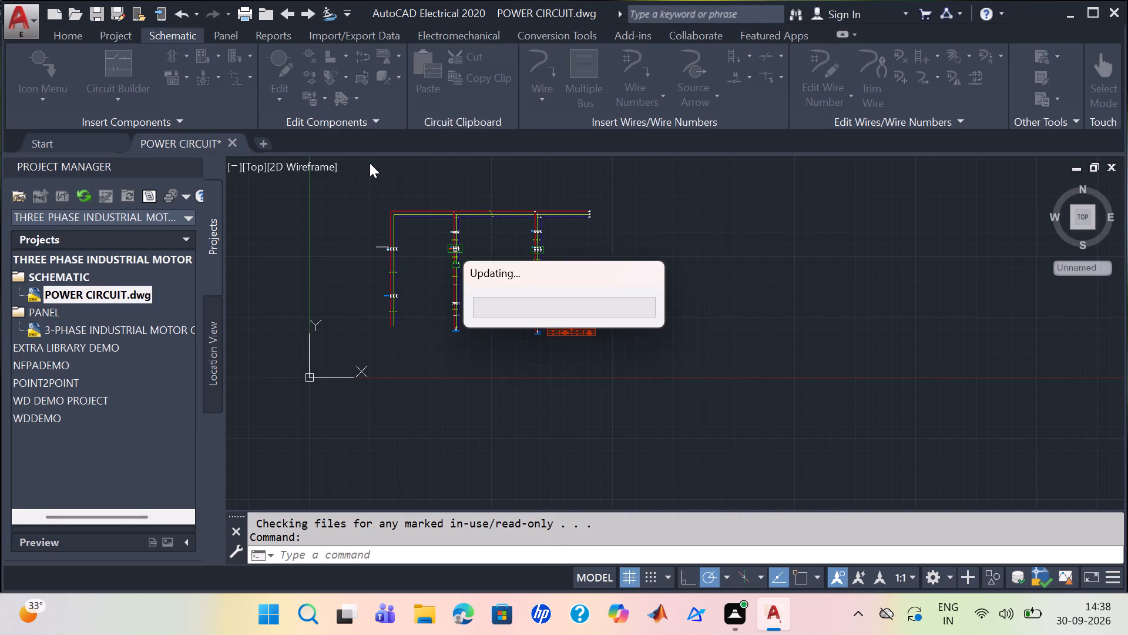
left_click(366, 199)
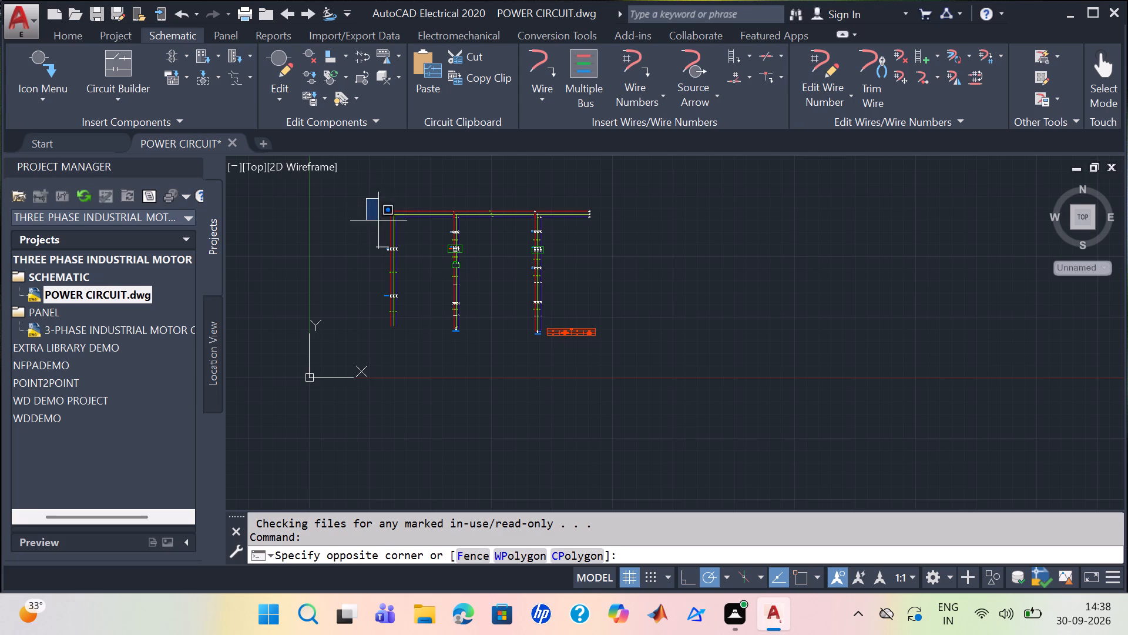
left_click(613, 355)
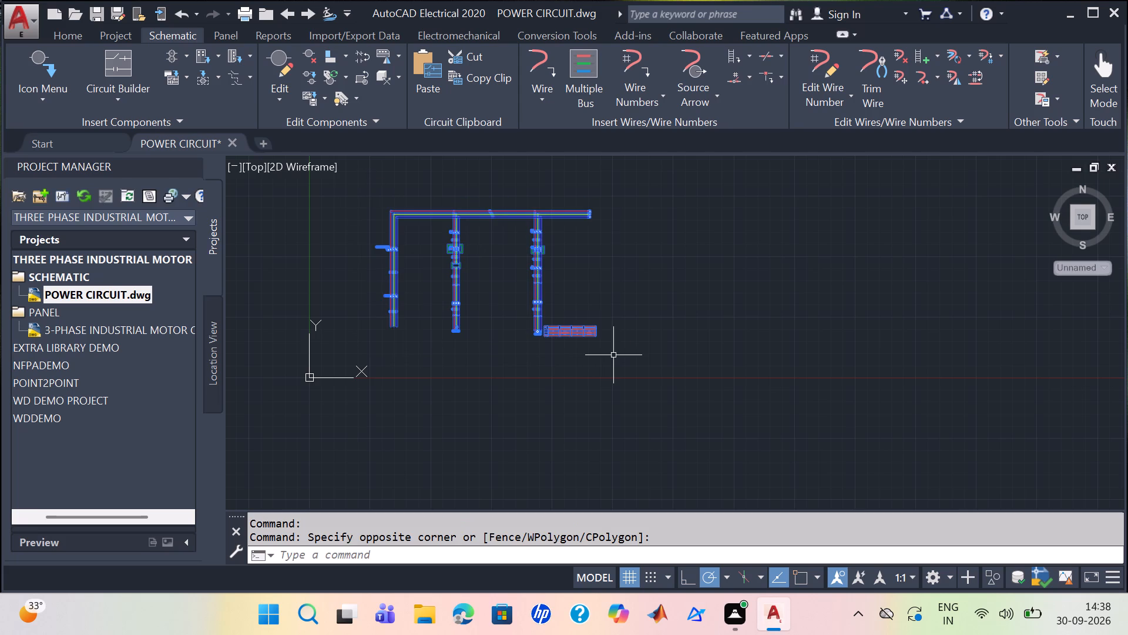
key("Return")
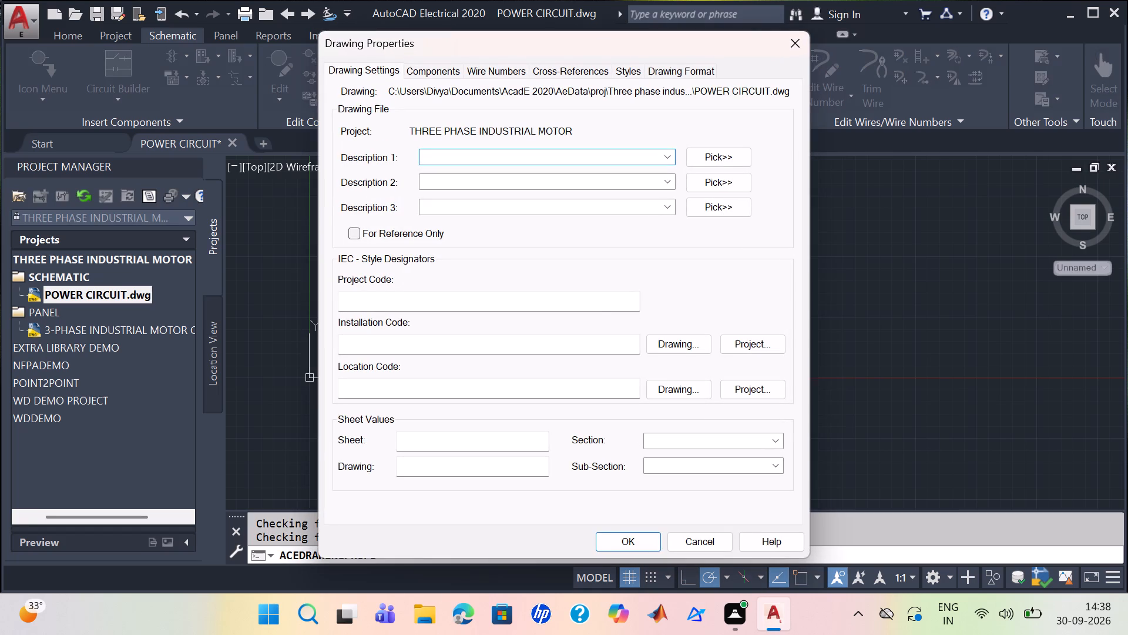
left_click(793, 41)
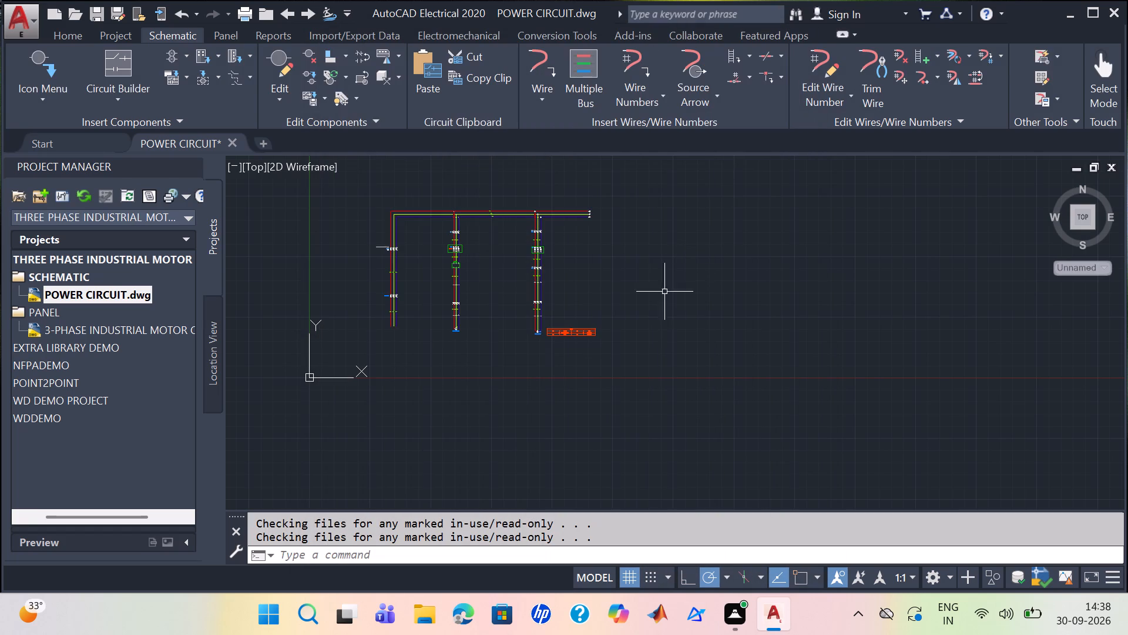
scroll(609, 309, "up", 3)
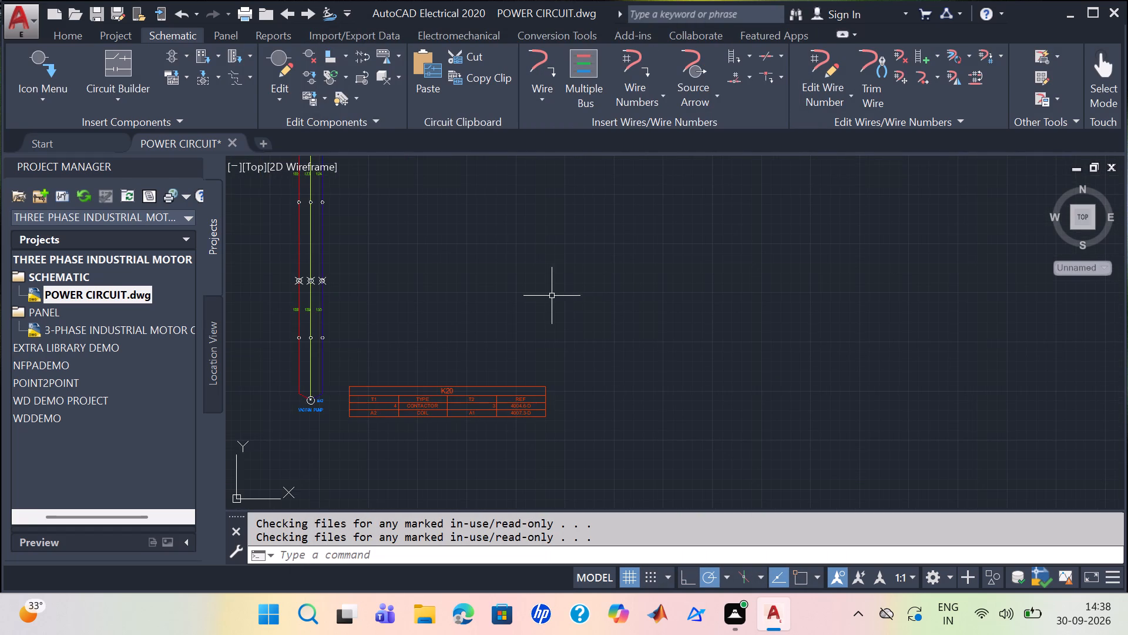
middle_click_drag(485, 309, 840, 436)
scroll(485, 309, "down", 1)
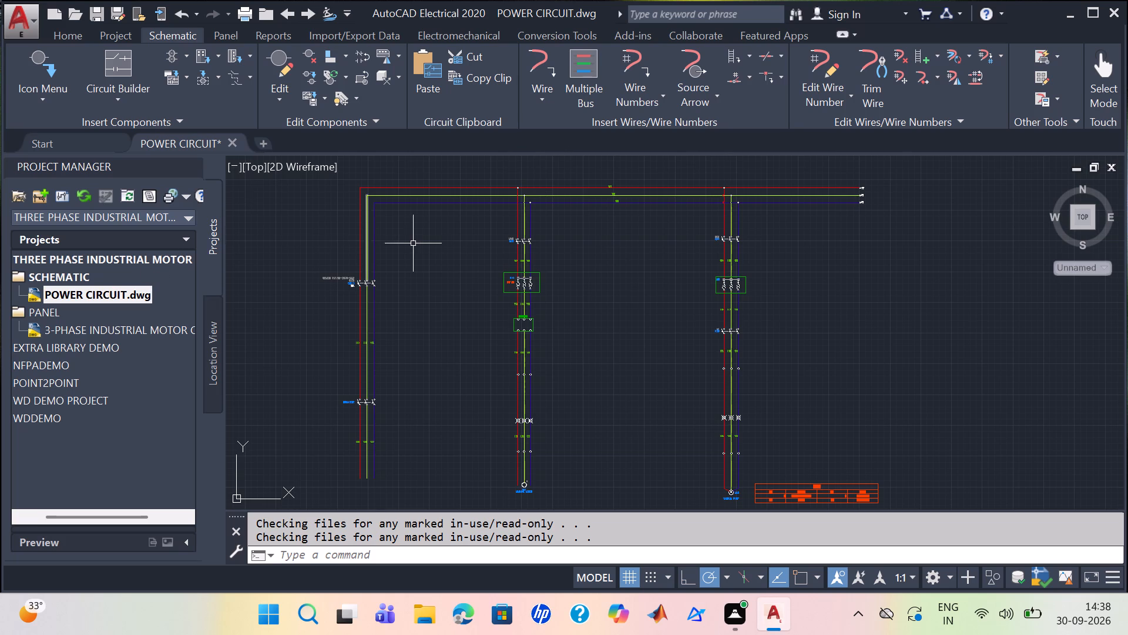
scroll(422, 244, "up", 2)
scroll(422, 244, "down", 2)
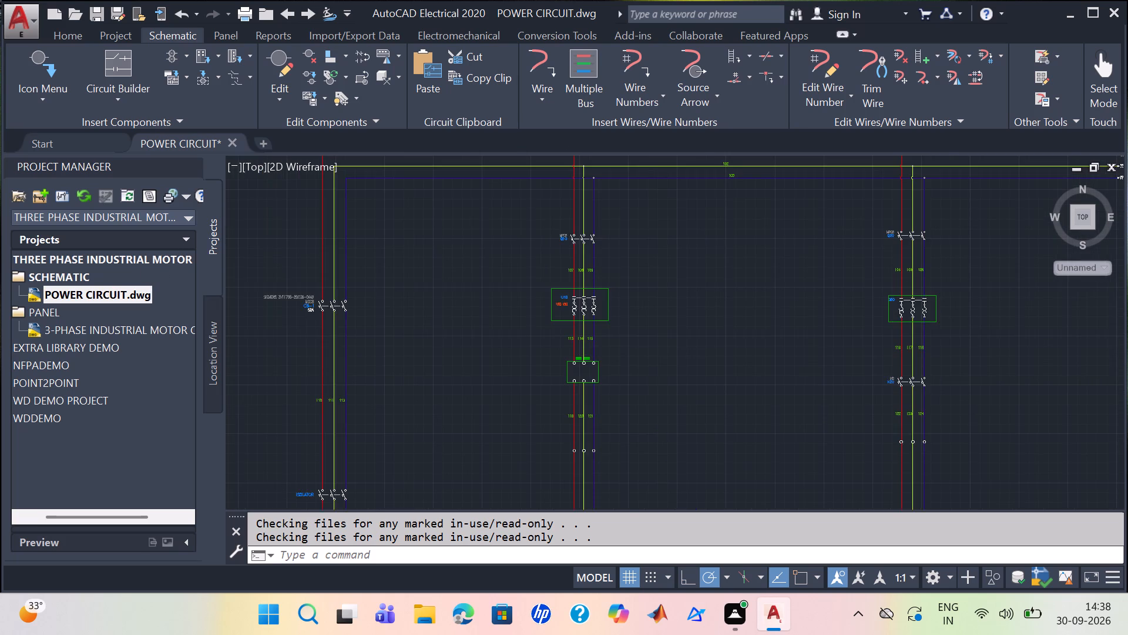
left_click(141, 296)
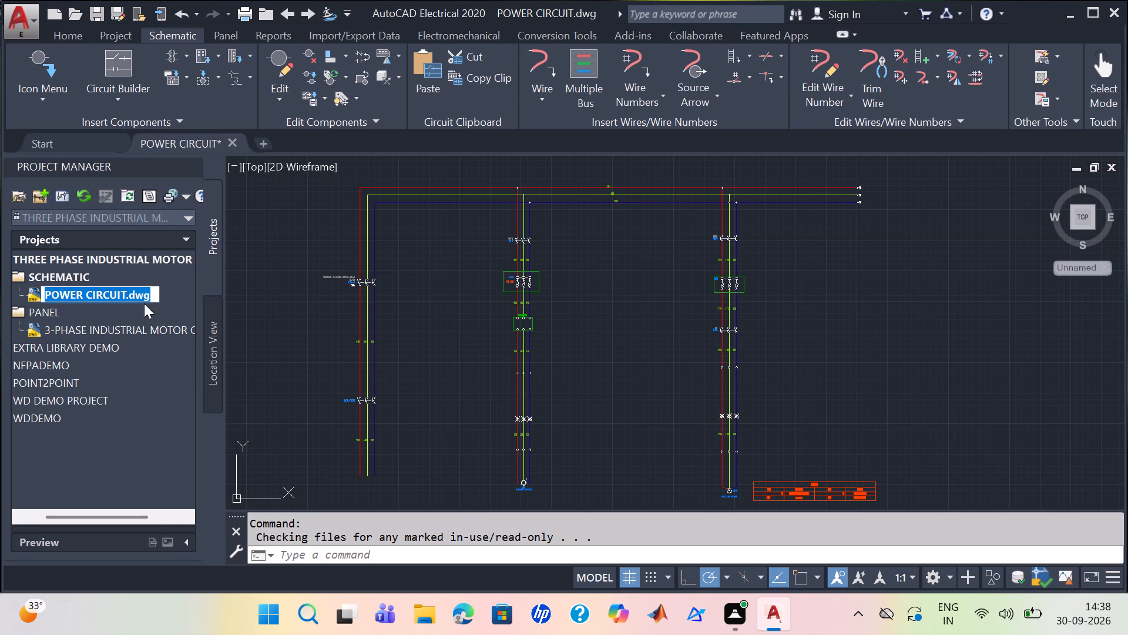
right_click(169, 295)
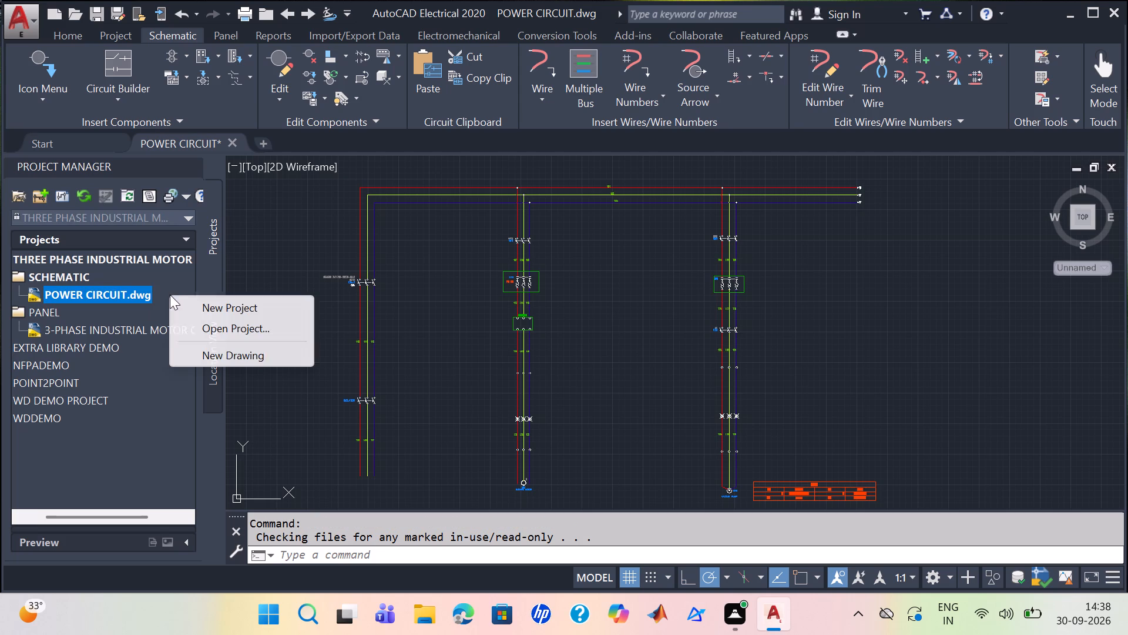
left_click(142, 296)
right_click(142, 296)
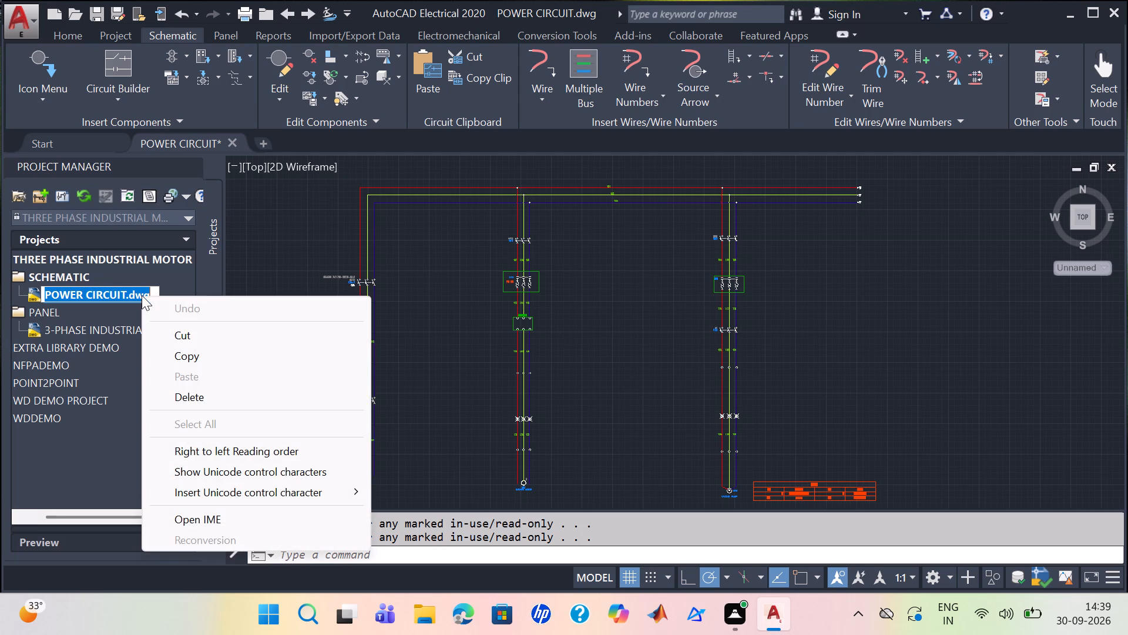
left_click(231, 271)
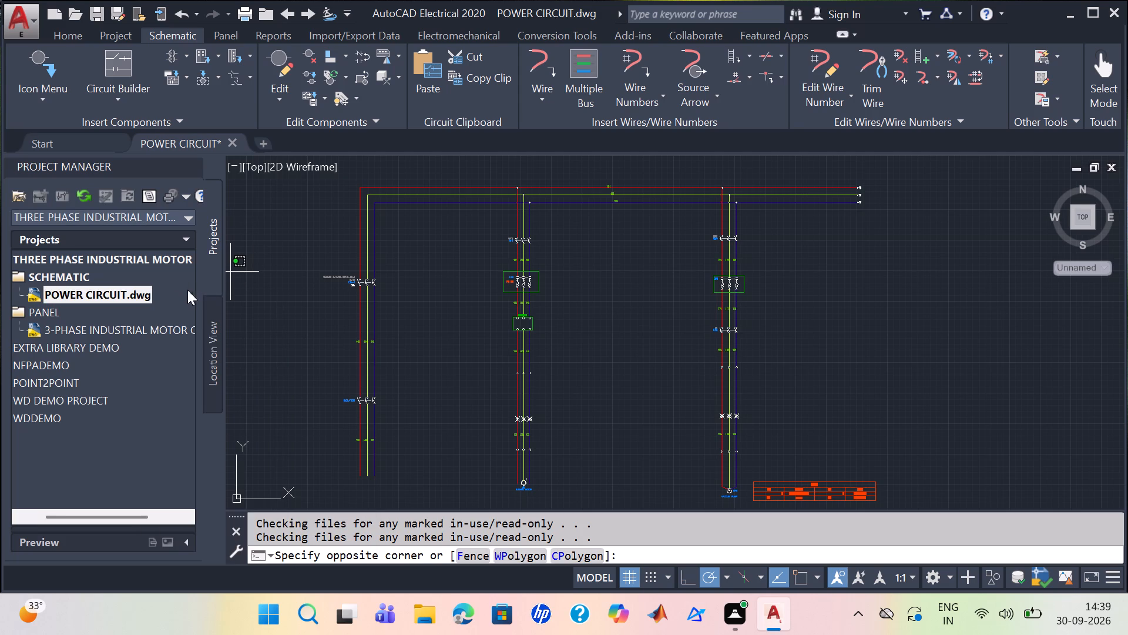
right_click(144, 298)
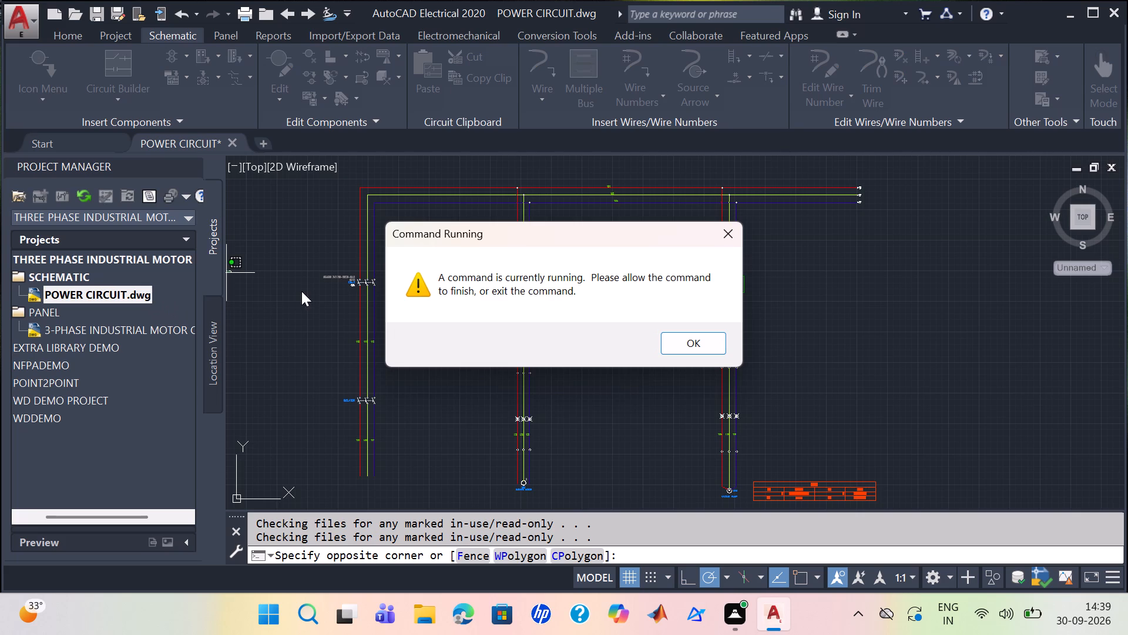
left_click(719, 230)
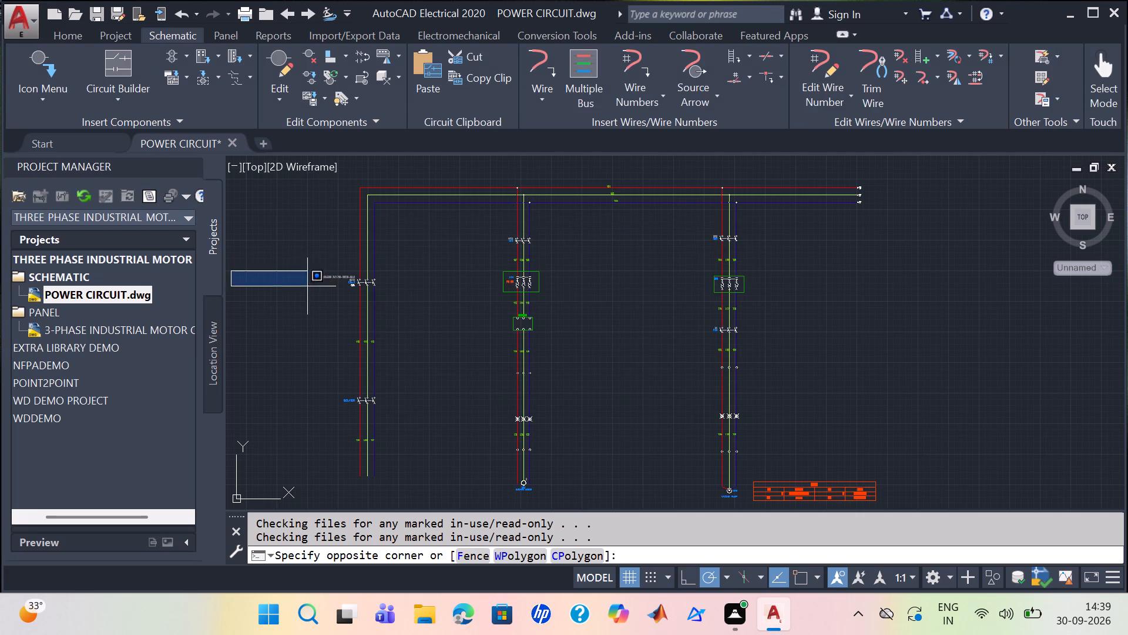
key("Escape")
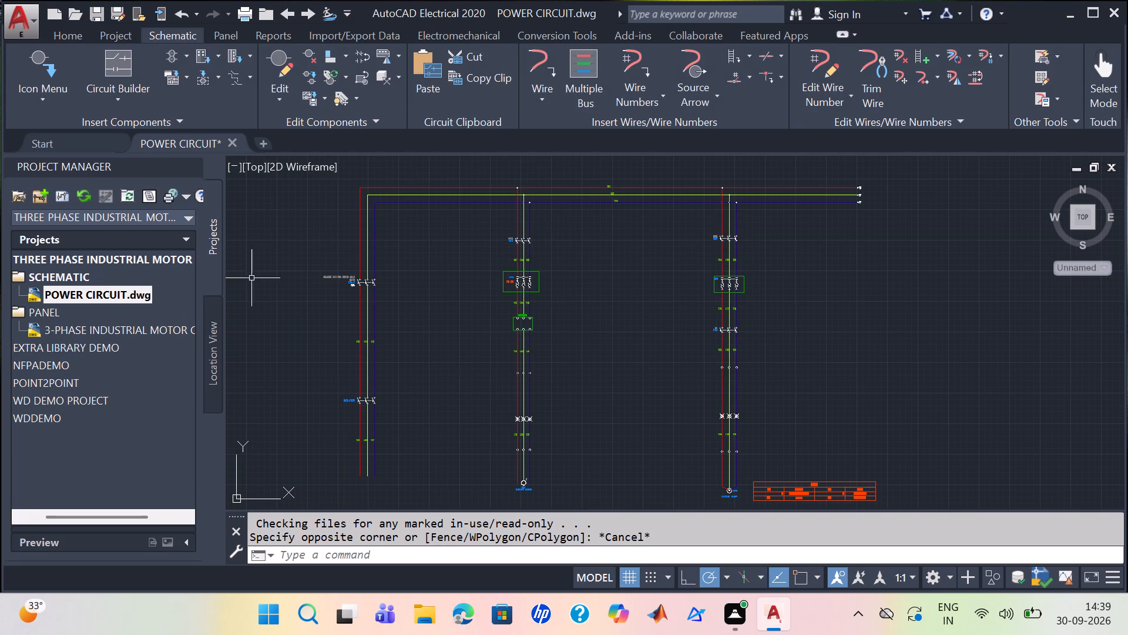
Review the drawing format settings in the drawing properties of POWER CIRCUIT.dwg.
right_click(129, 298)
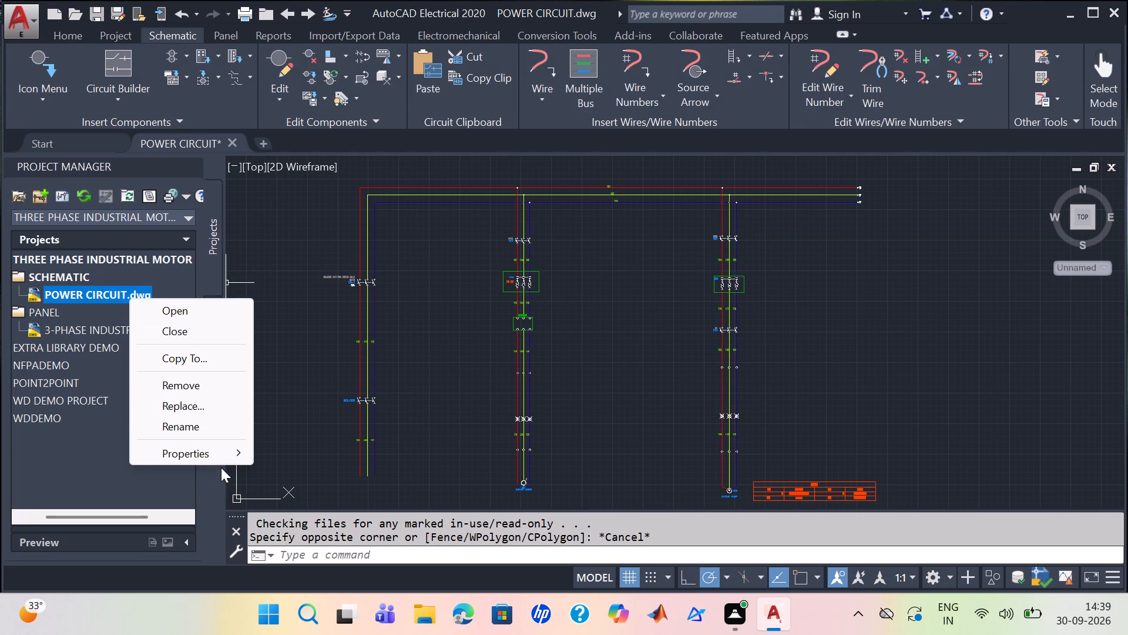
left_click(227, 451)
left_click(286, 451)
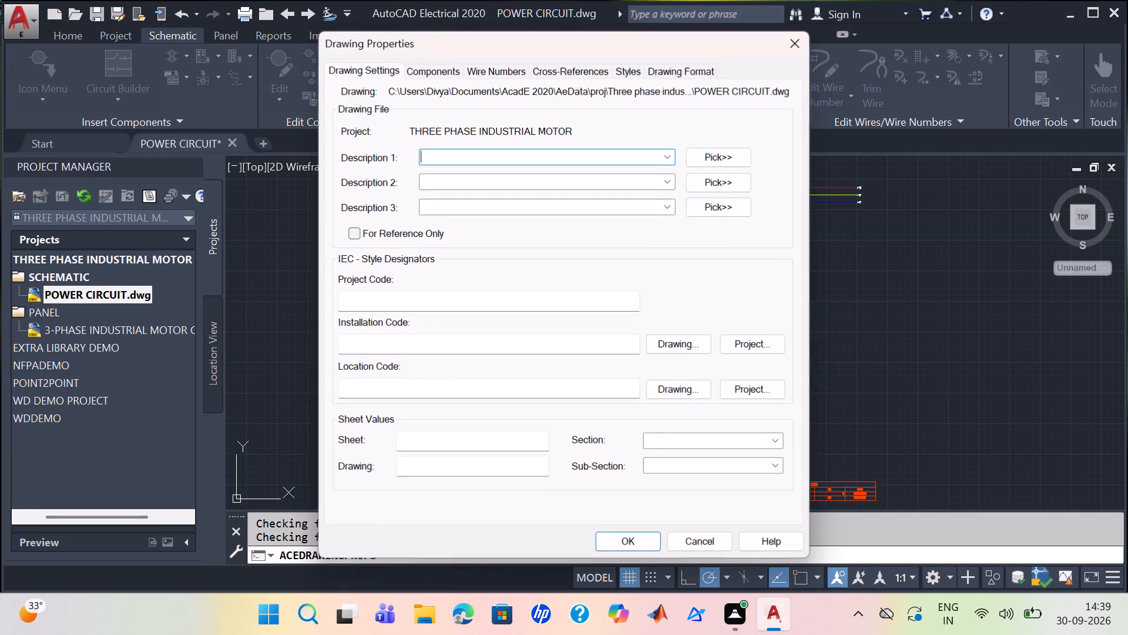
left_click(681, 68)
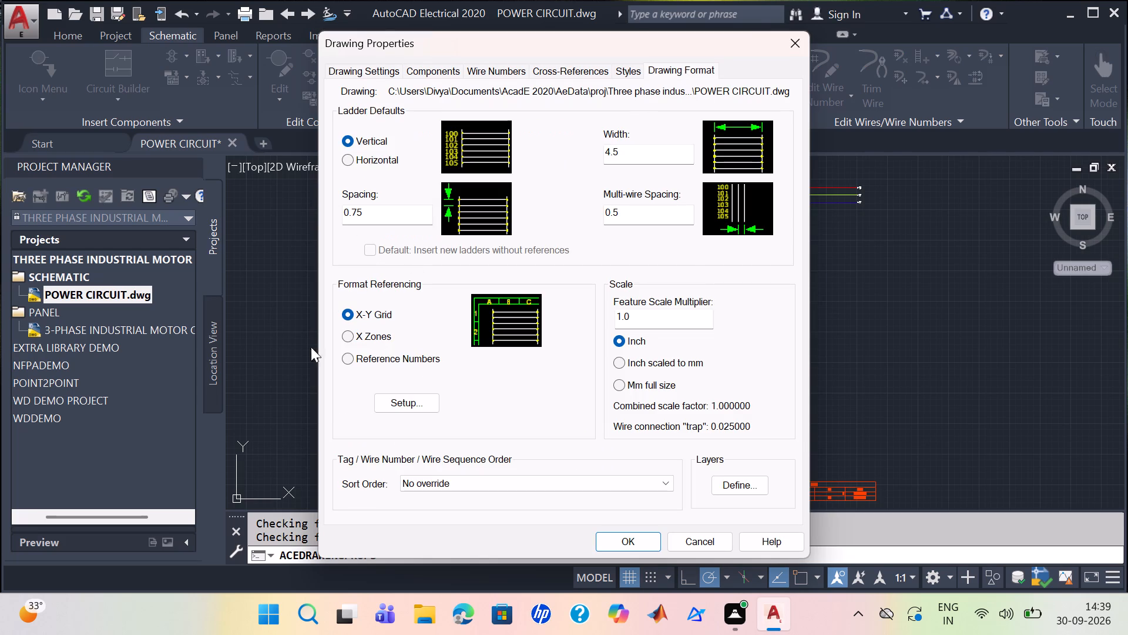
left_click(642, 543)
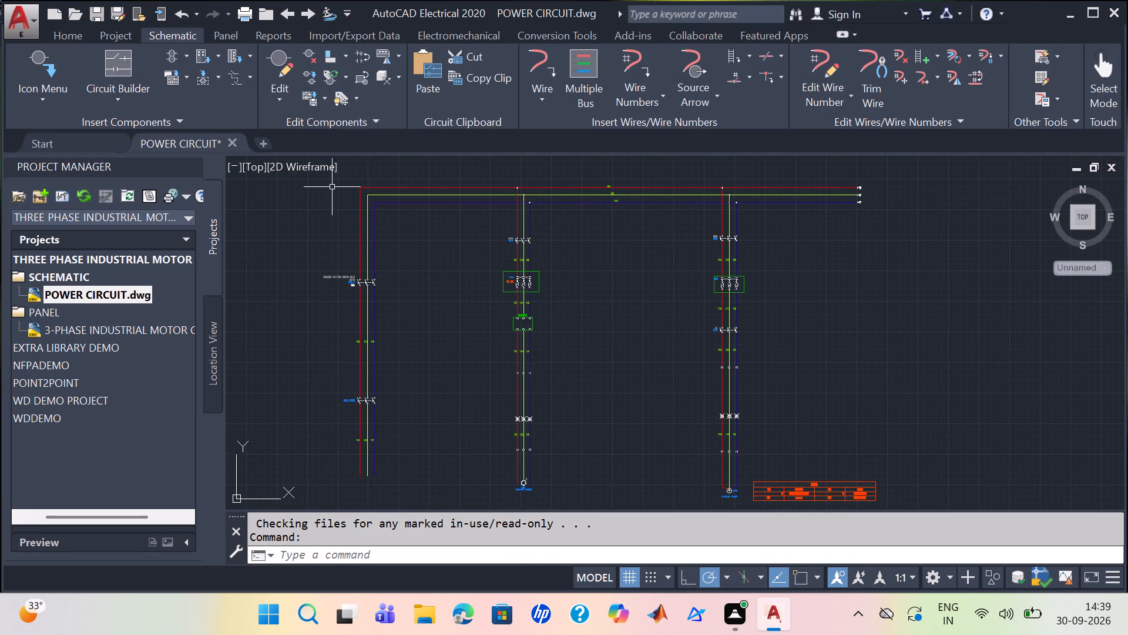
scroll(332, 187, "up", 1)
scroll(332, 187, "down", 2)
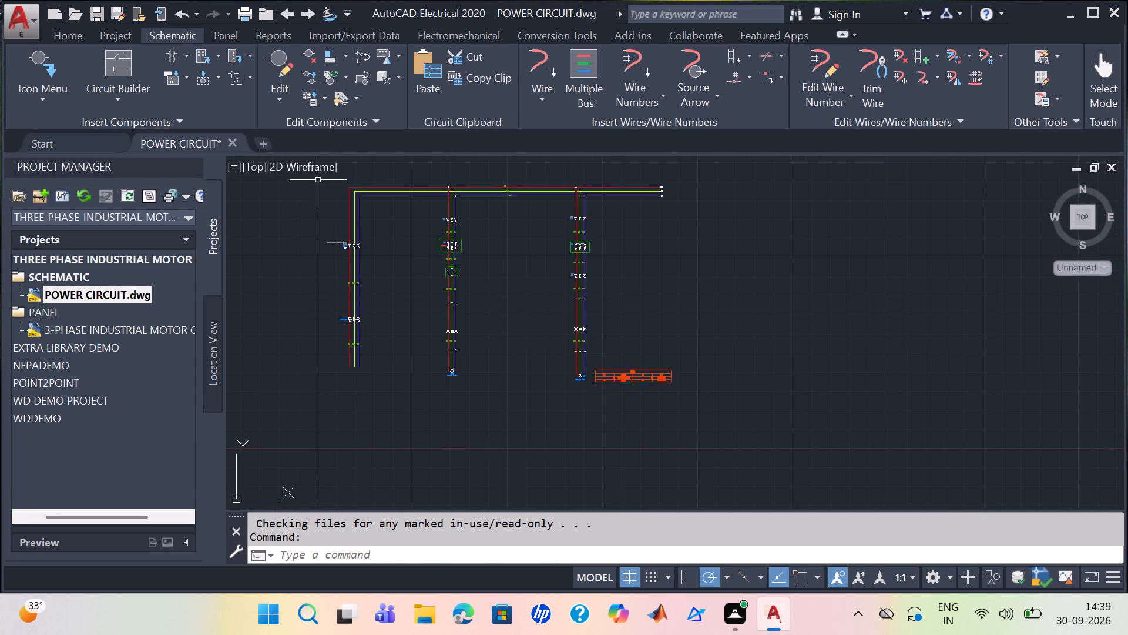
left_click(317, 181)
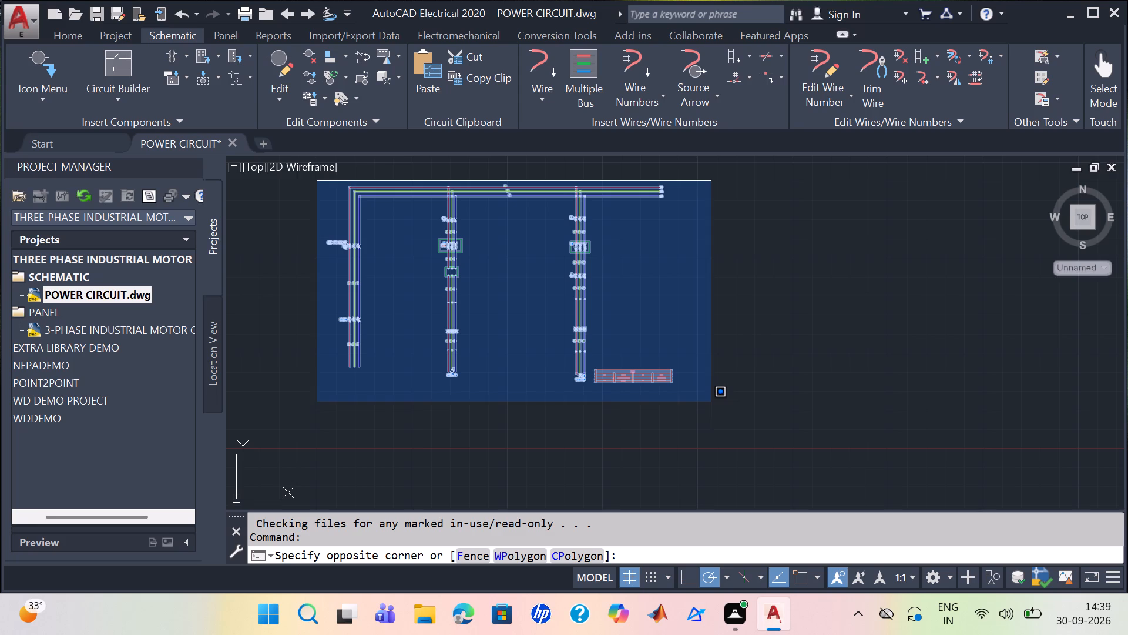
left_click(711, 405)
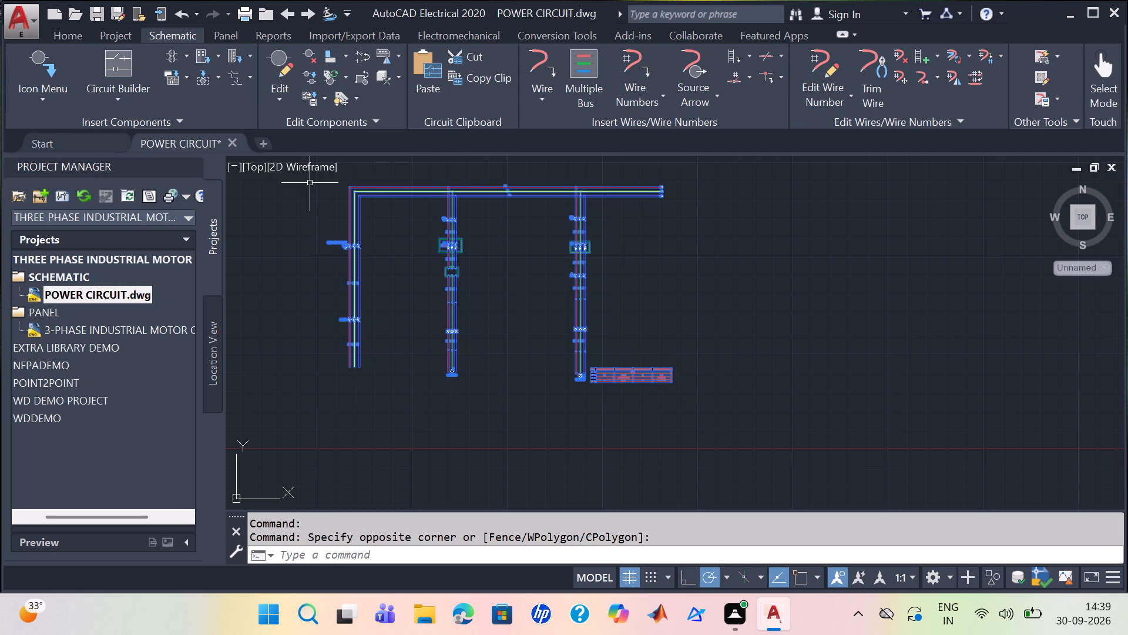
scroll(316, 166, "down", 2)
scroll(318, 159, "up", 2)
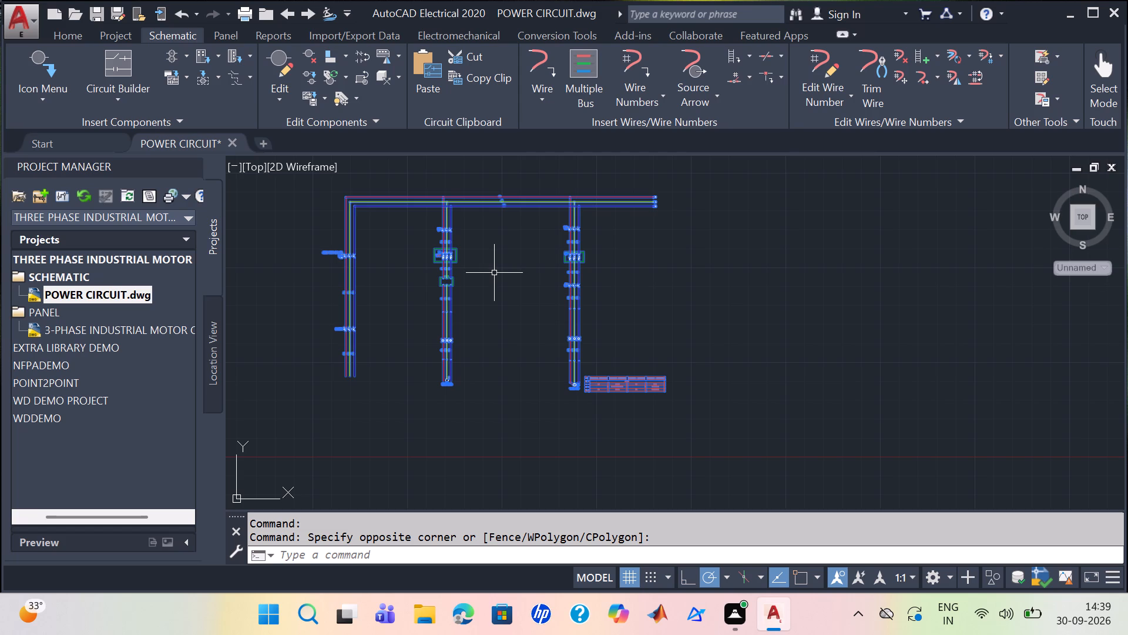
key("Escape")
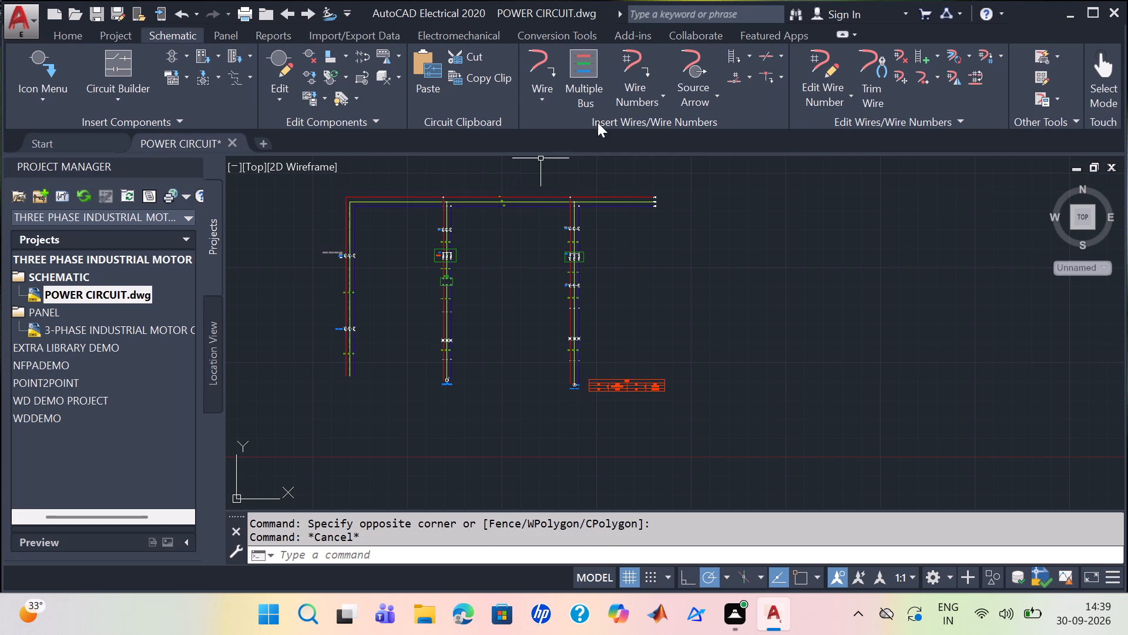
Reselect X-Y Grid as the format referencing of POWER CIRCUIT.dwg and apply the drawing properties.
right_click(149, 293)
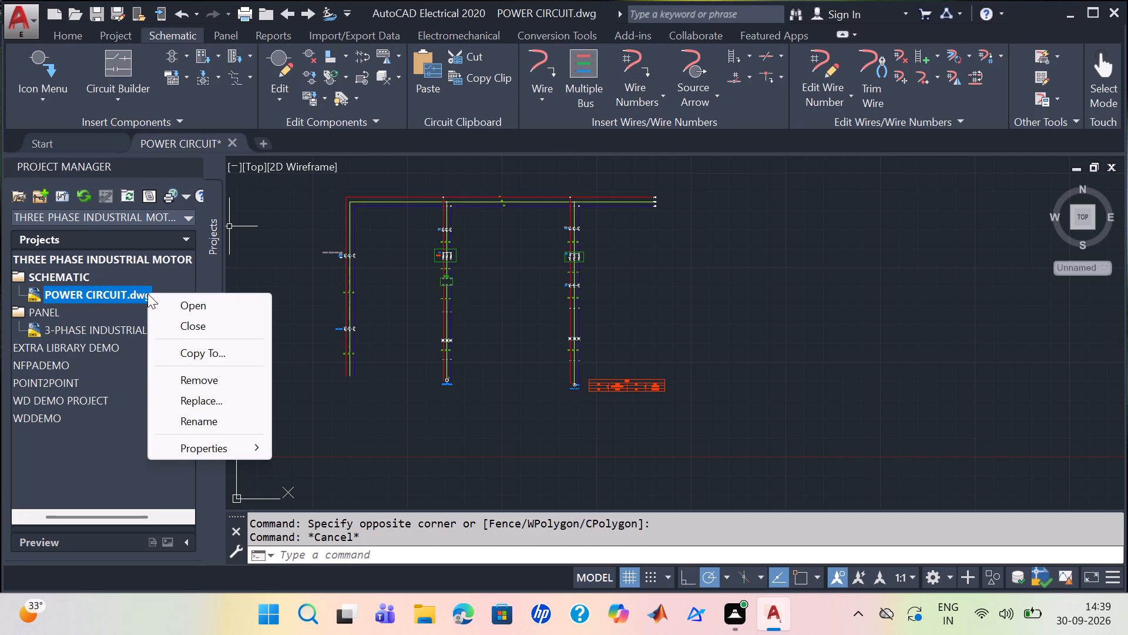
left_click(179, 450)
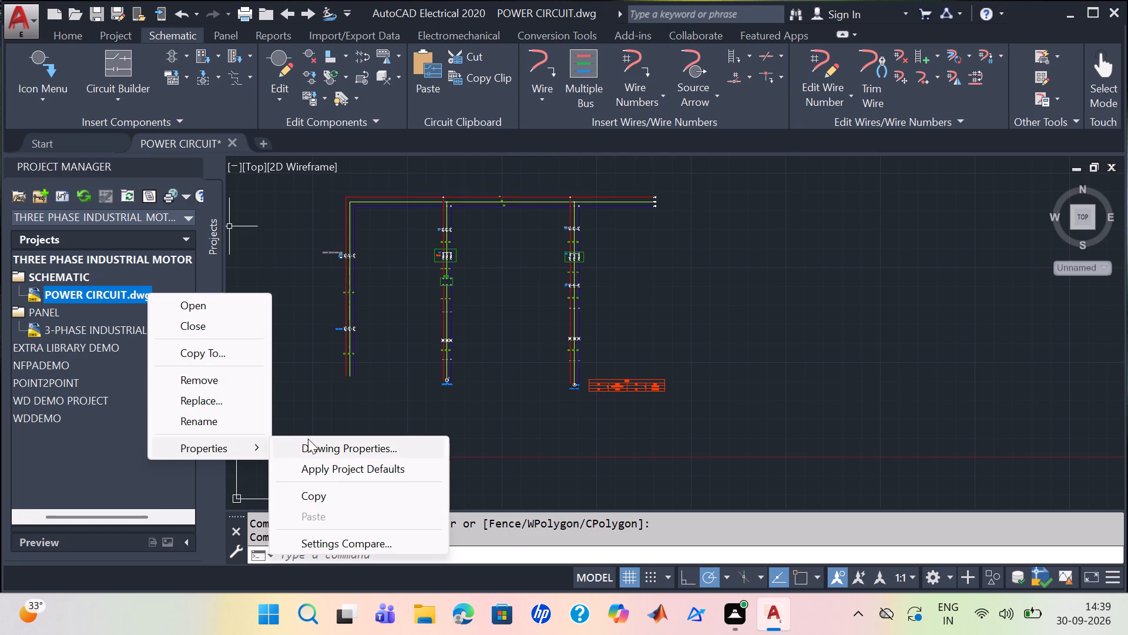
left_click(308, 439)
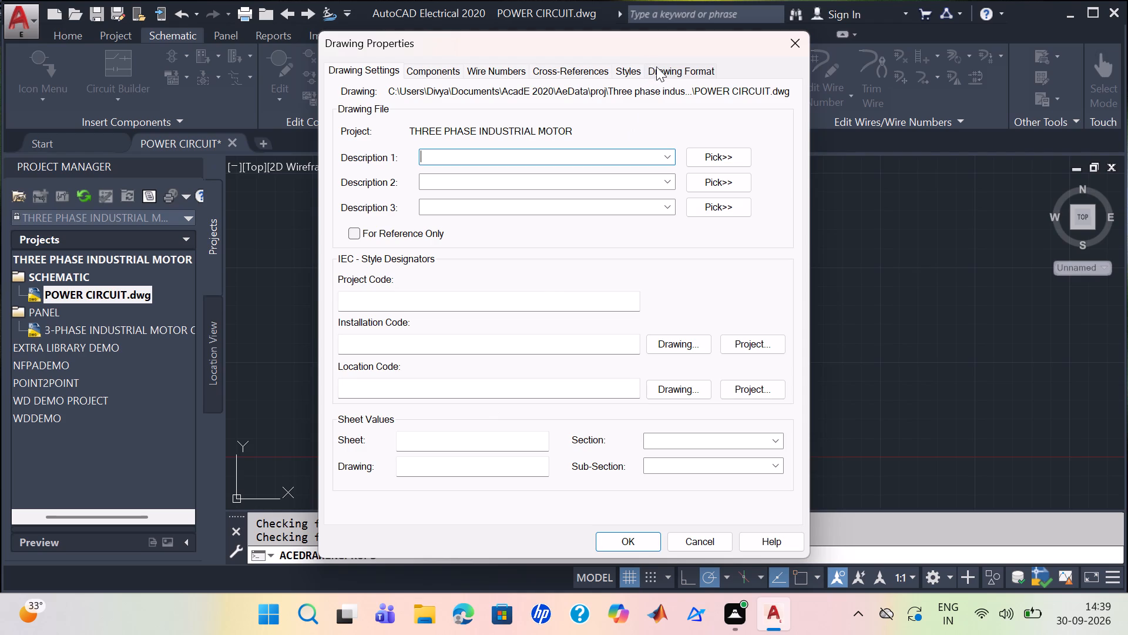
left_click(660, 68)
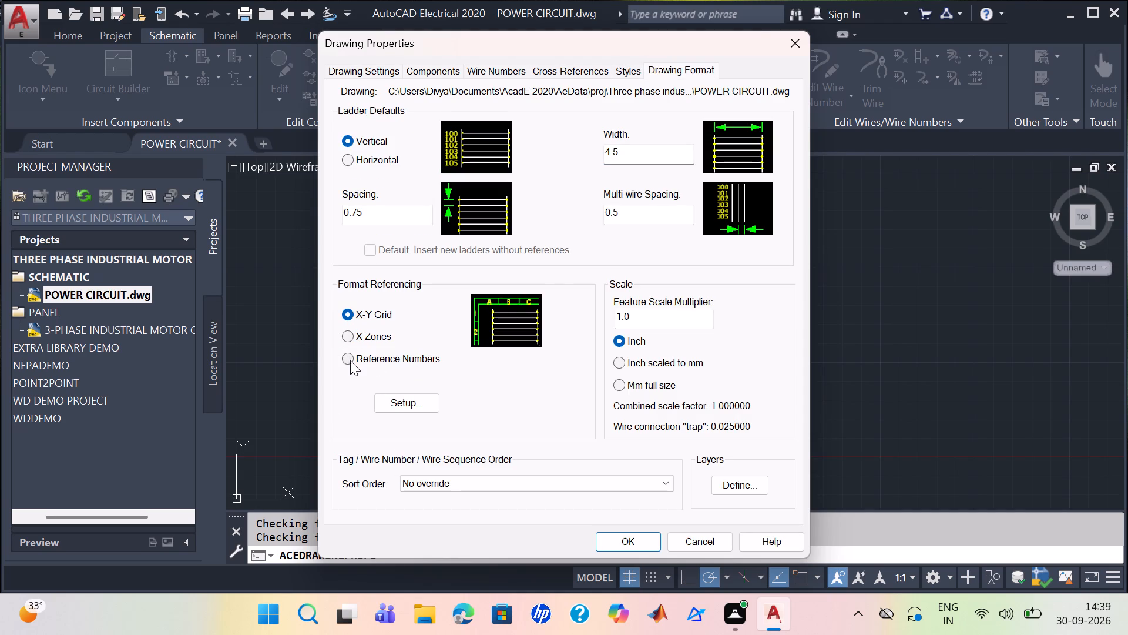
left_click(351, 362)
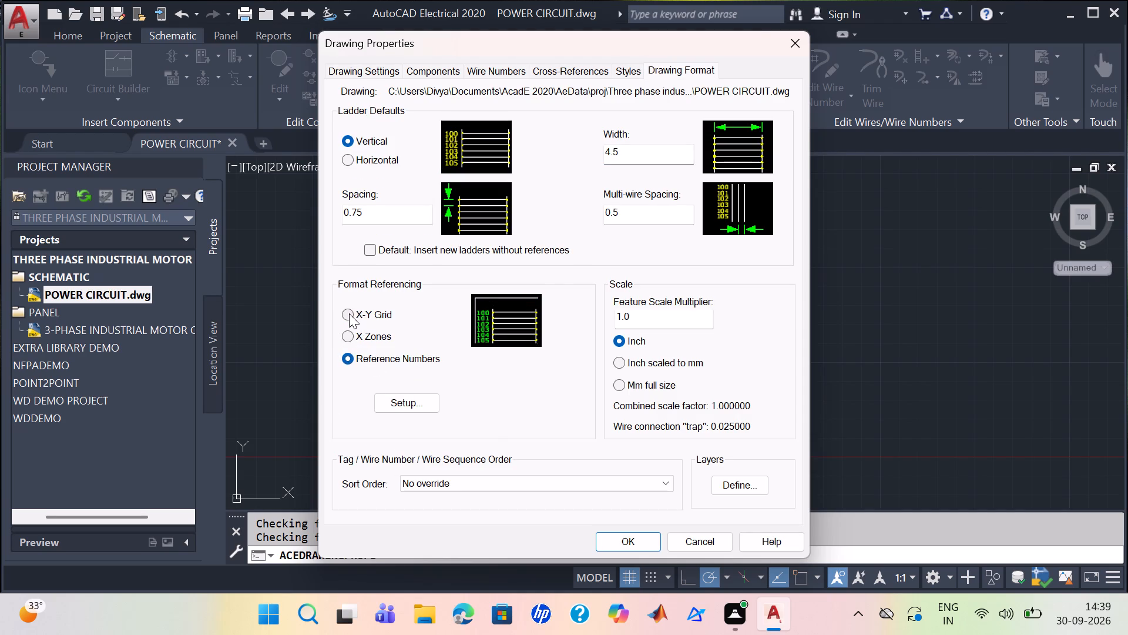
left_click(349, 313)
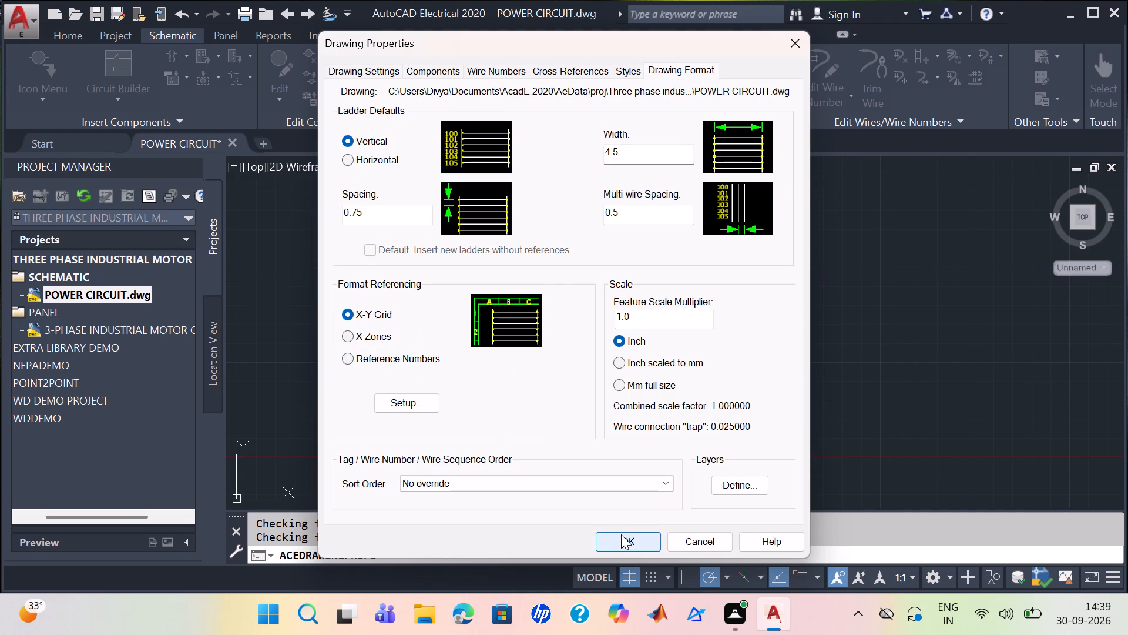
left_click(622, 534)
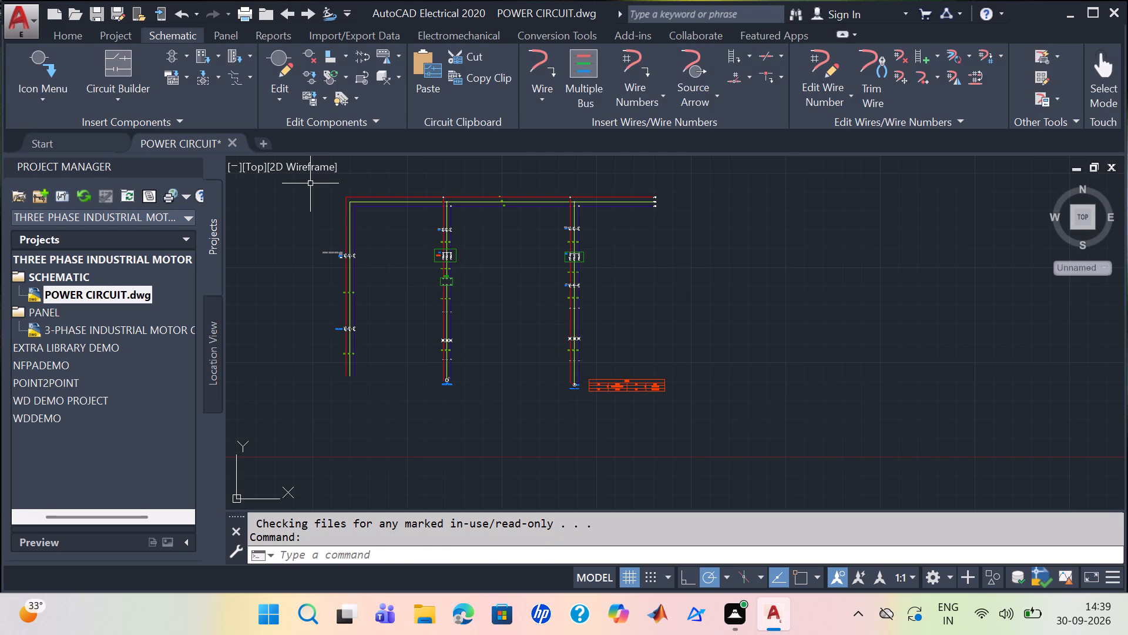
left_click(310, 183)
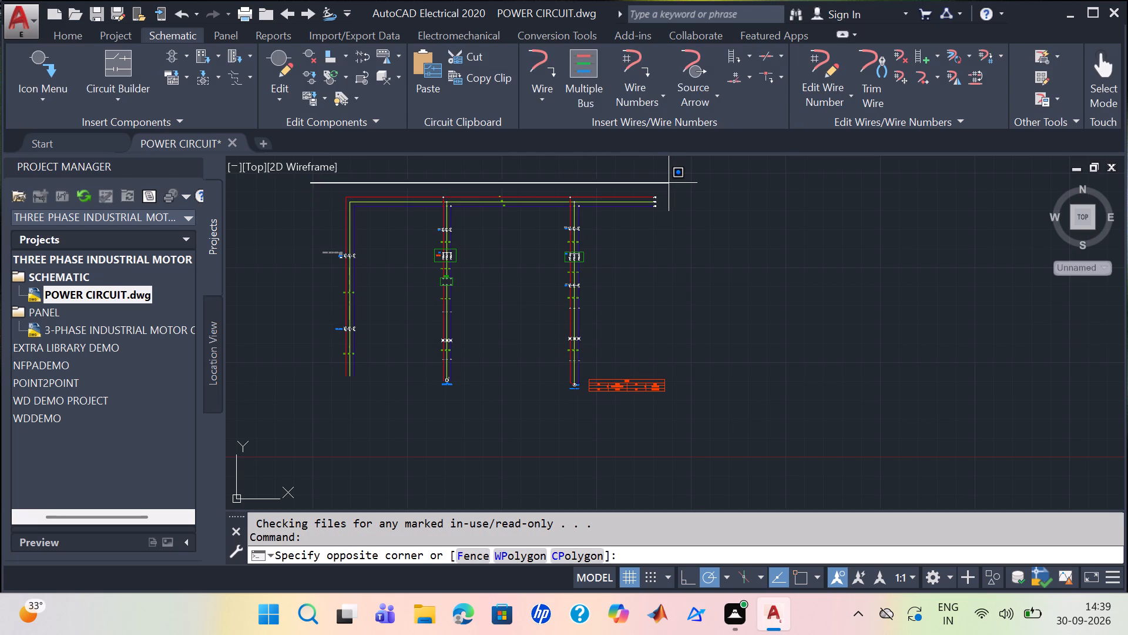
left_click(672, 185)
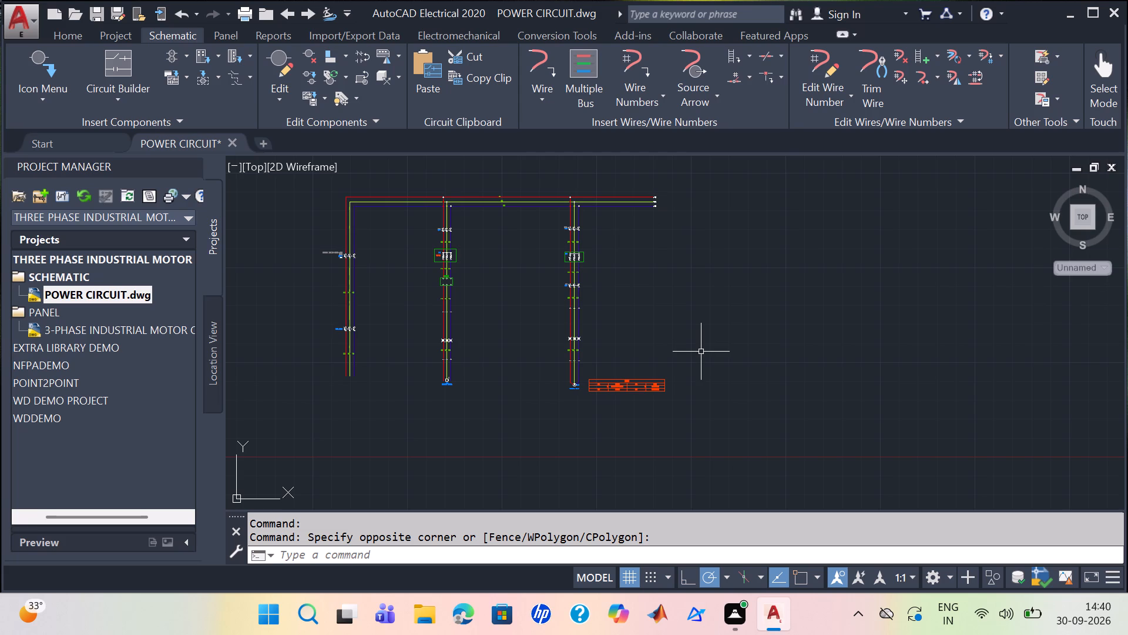
Draw a rectangular border around the whole power circuit, enclosing the supply lines, all branches and the K20 table.
left_click(69, 38)
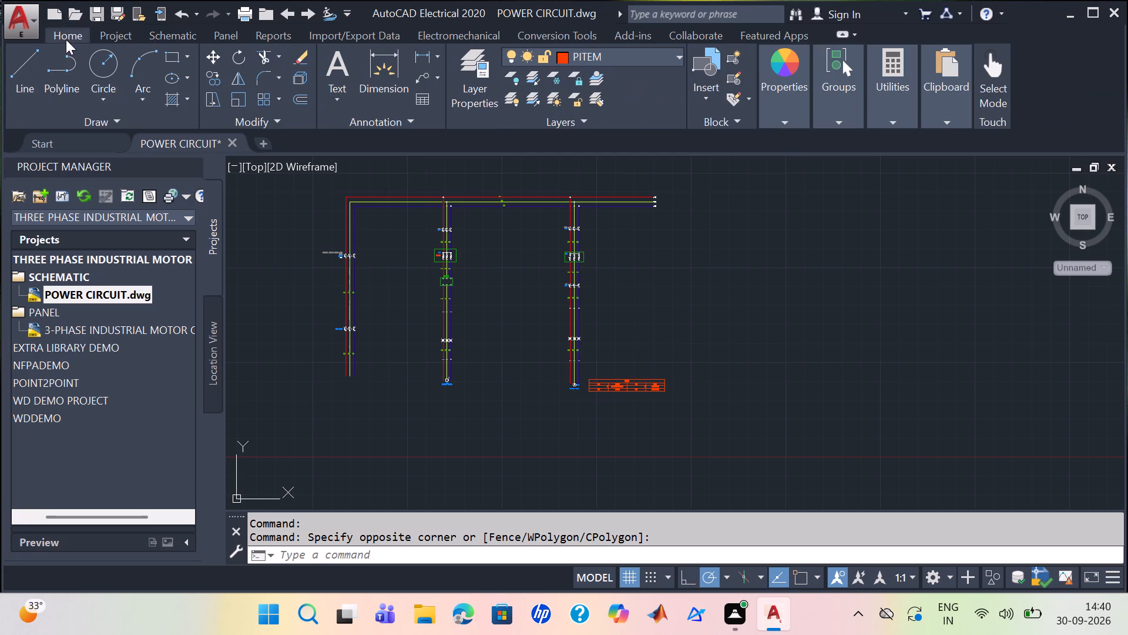
left_click(178, 58)
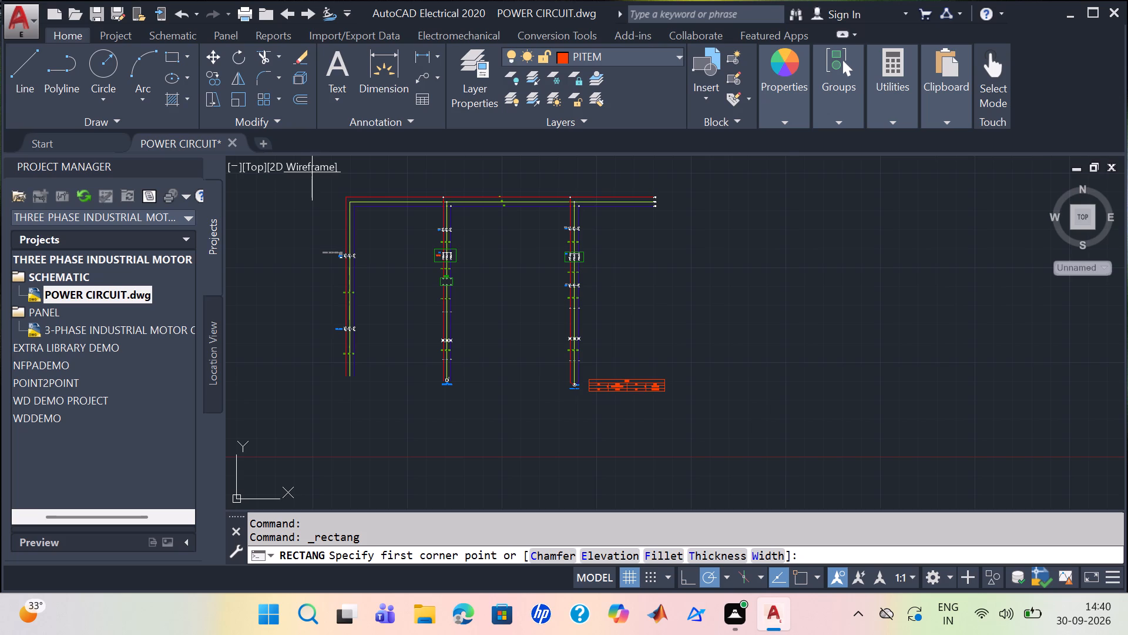
left_click(313, 174)
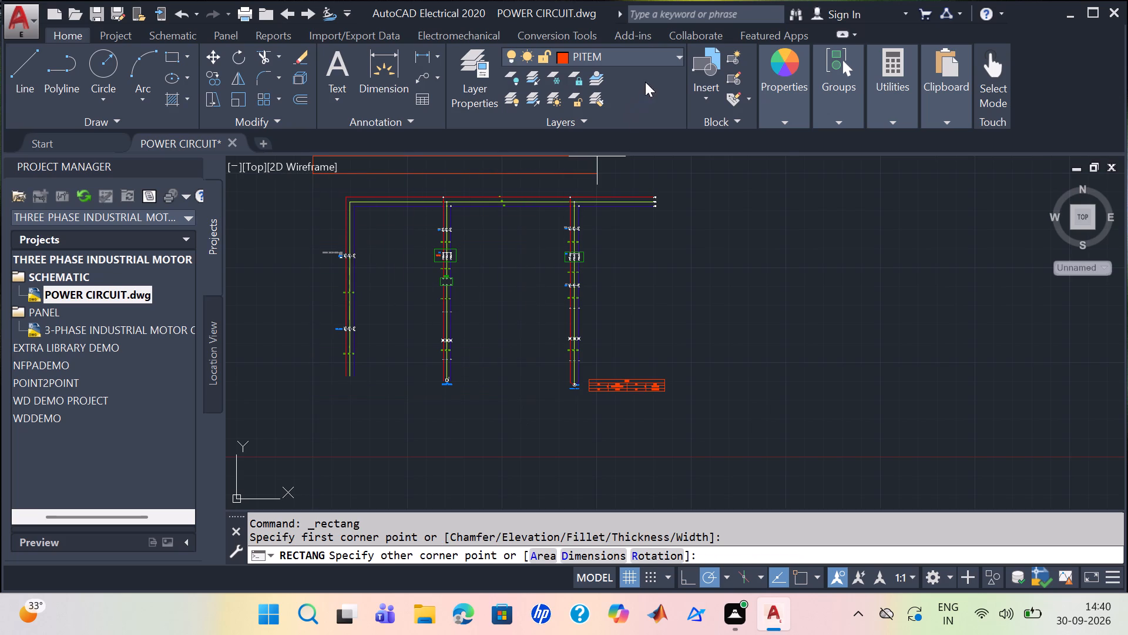
left_click(687, 422)
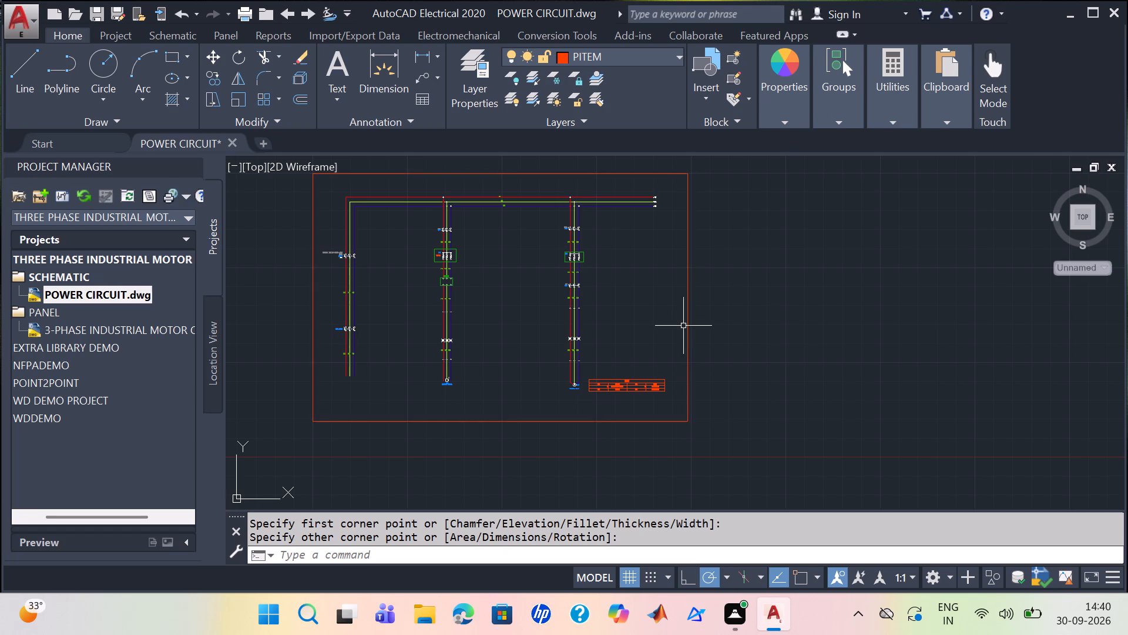
Move the rectangular border and the K20 table to the PMISC layer.
left_click(688, 326)
left_click(631, 61)
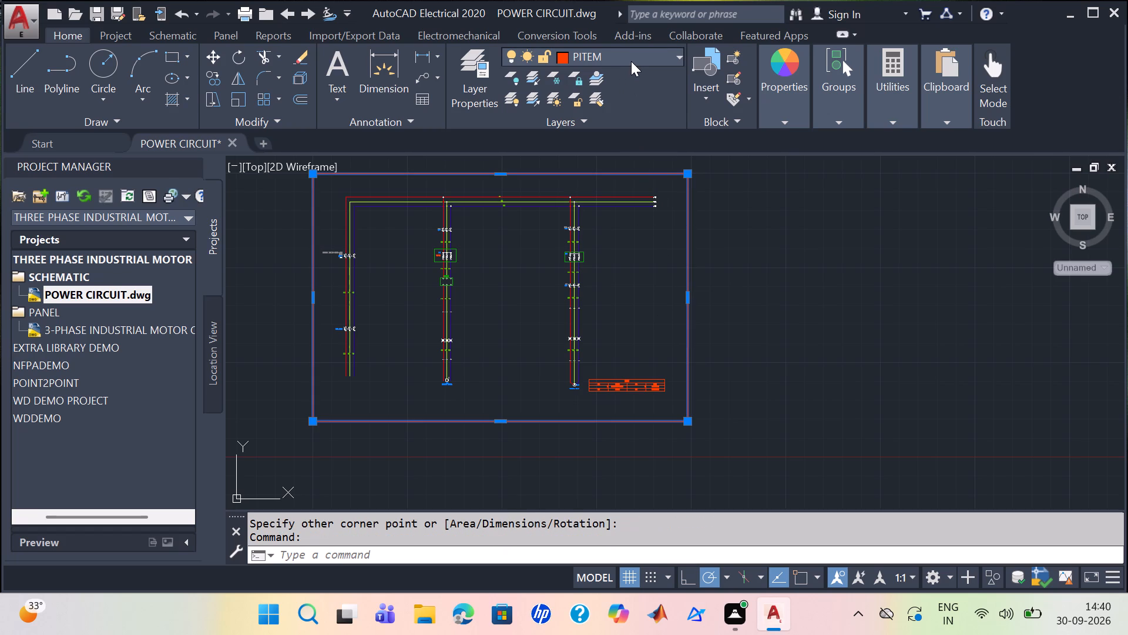
left_click(599, 184)
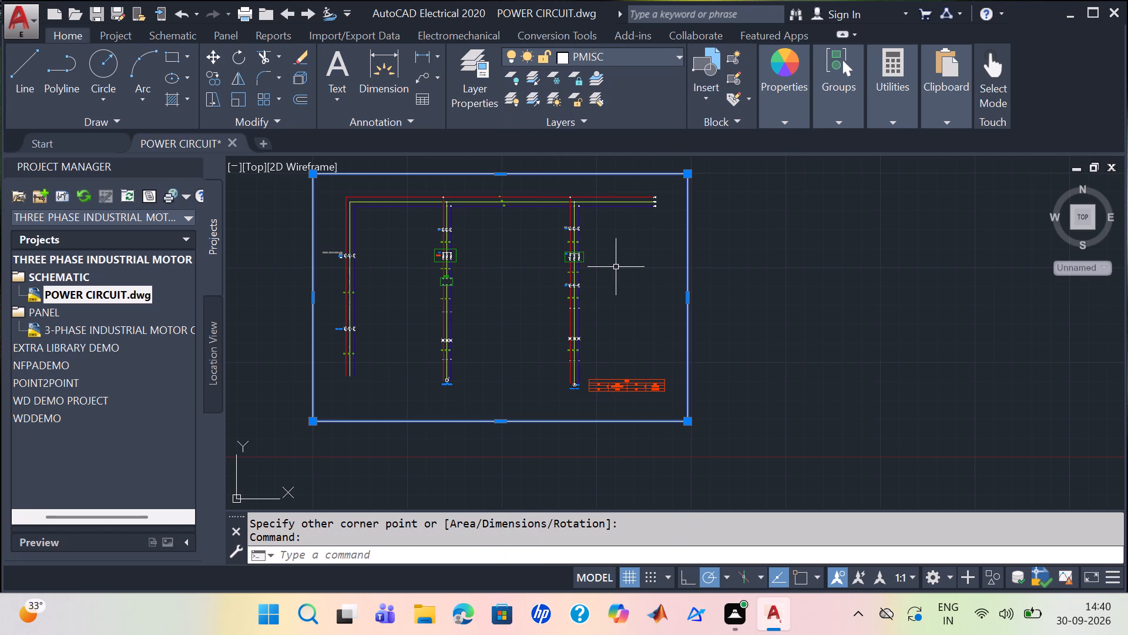
left_click(634, 382)
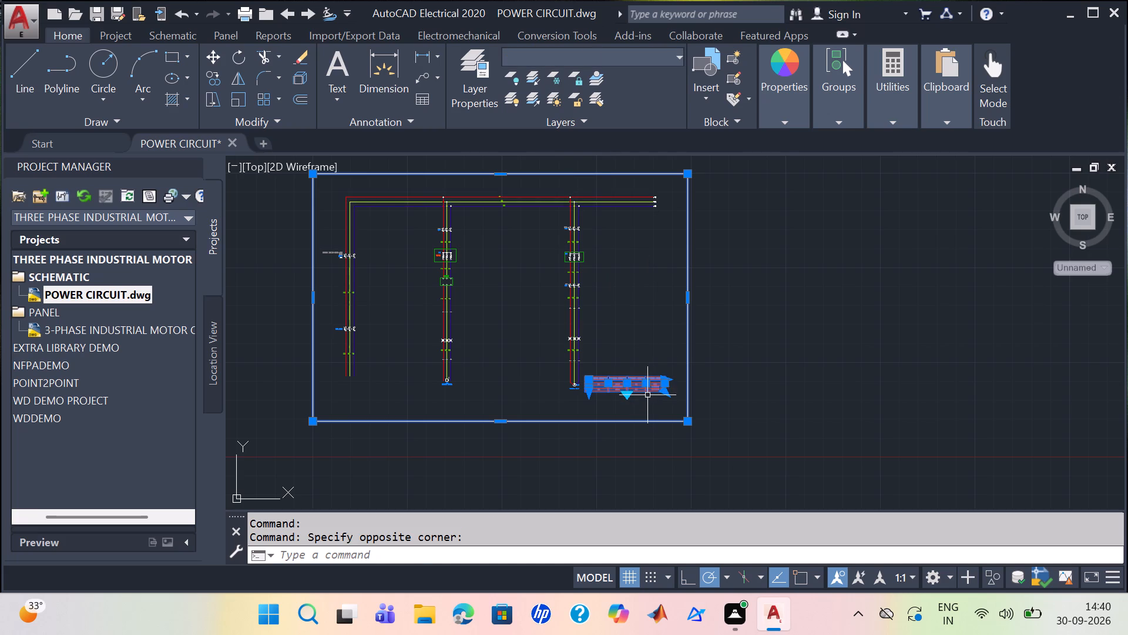
left_click(671, 60)
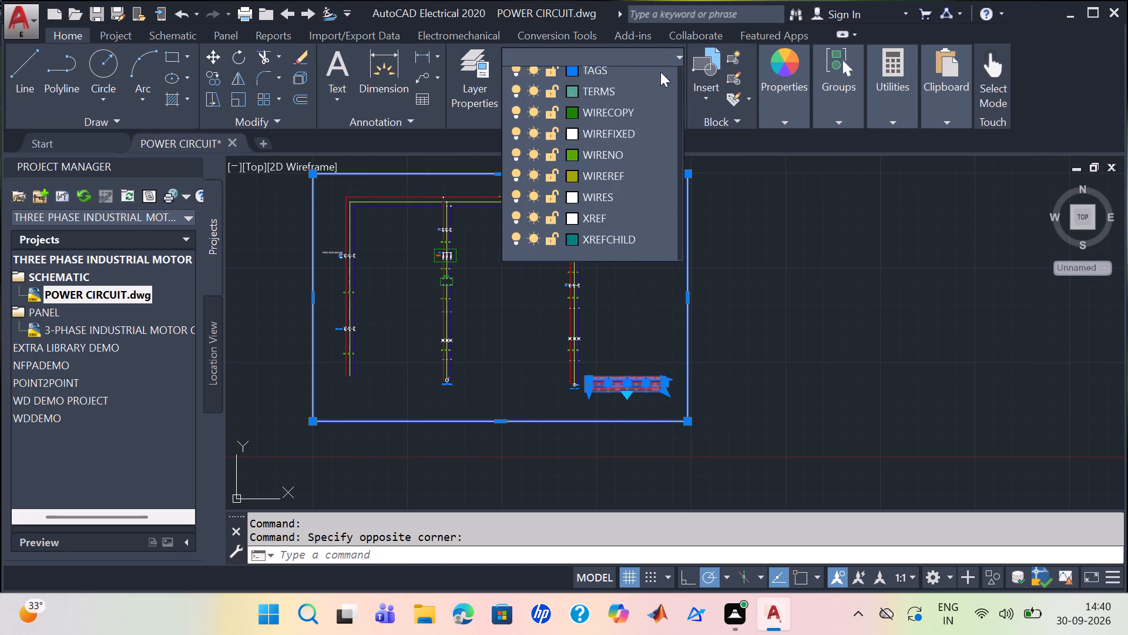
left_click(606, 184)
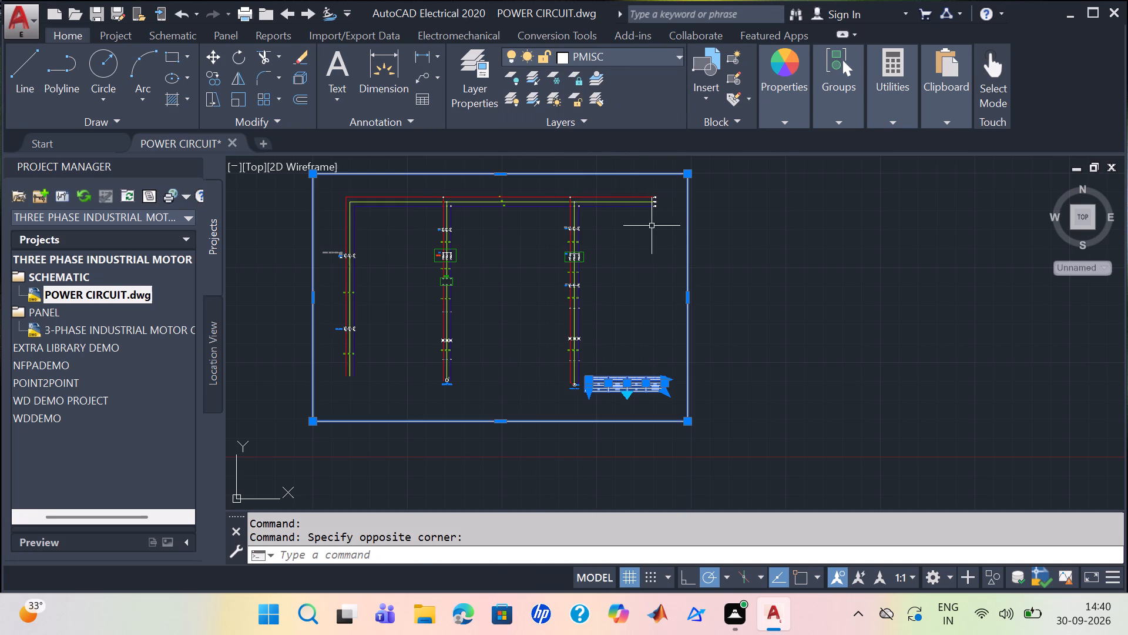
Move the three green component boxes to the PMISC layer: one in the last motor branch and two in the middle branch.
scroll(656, 256, "up", 2)
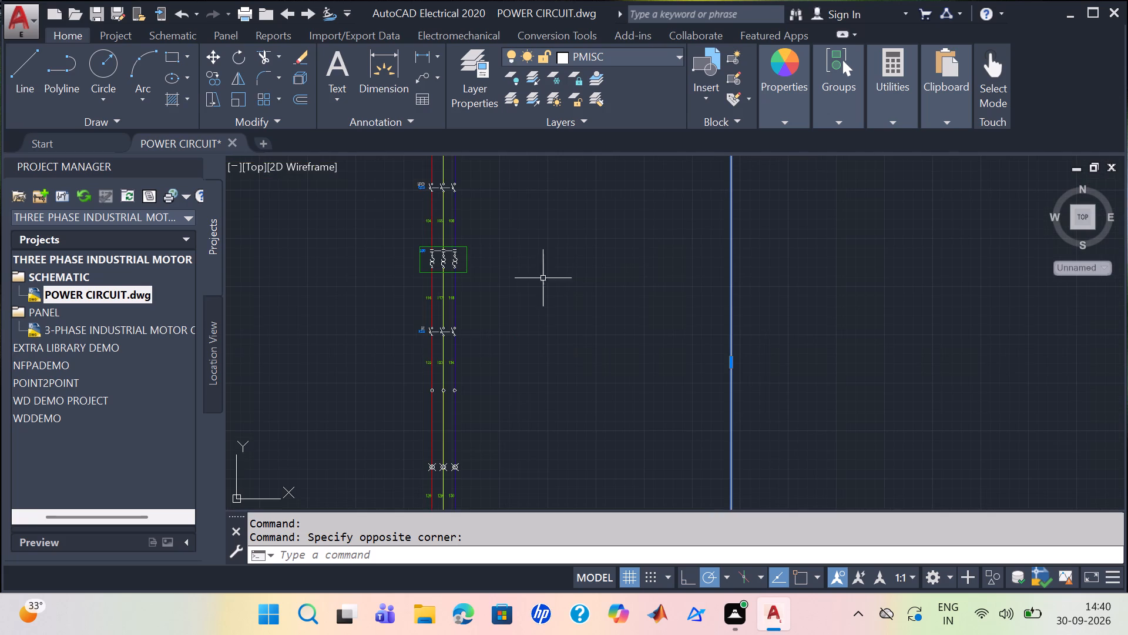
left_click(466, 268)
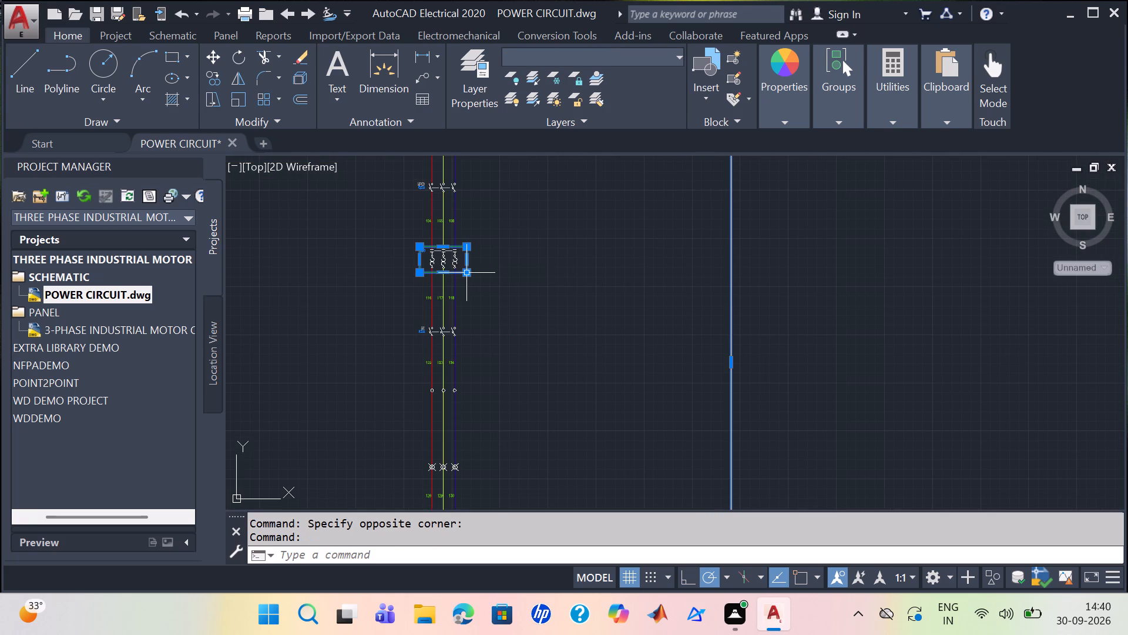
left_click(677, 55)
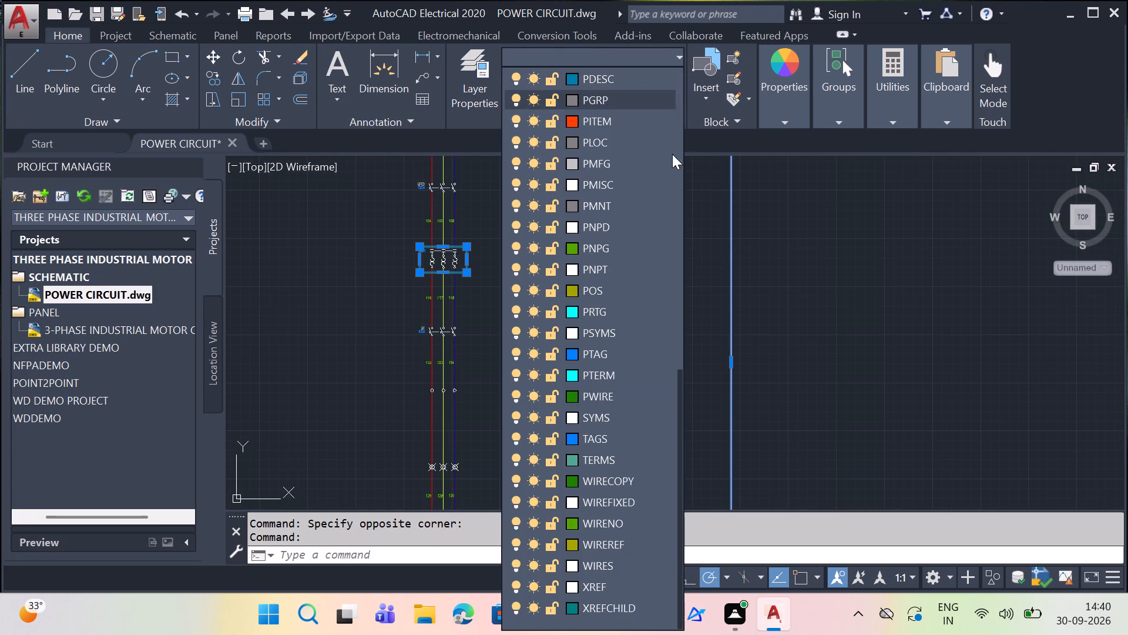
left_click(619, 190)
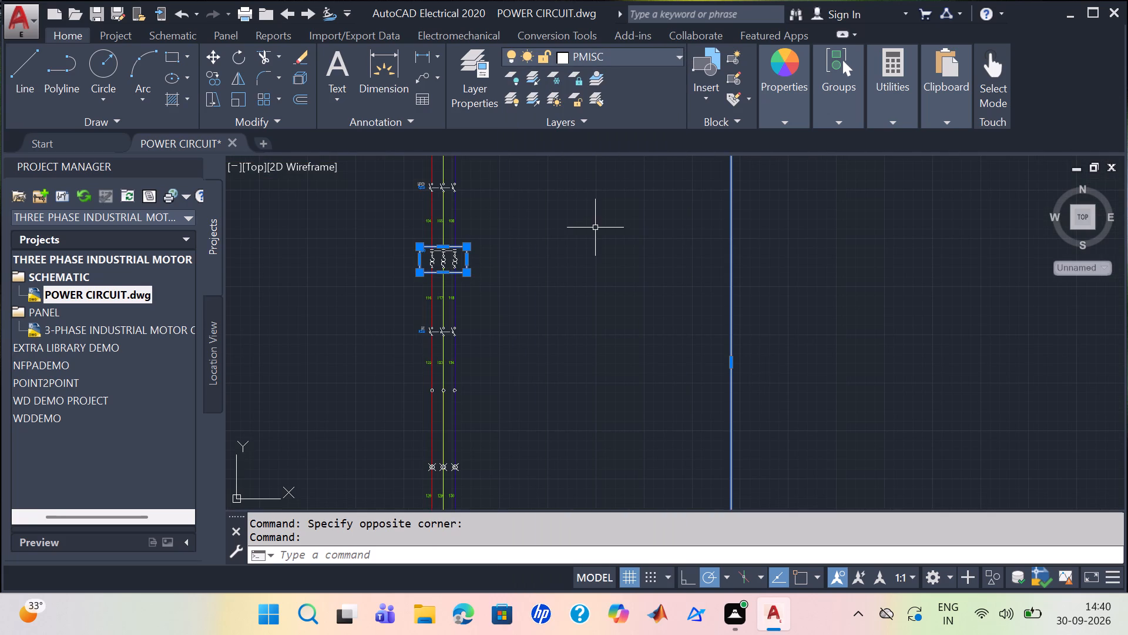
middle_click_drag(586, 238, 873, 207)
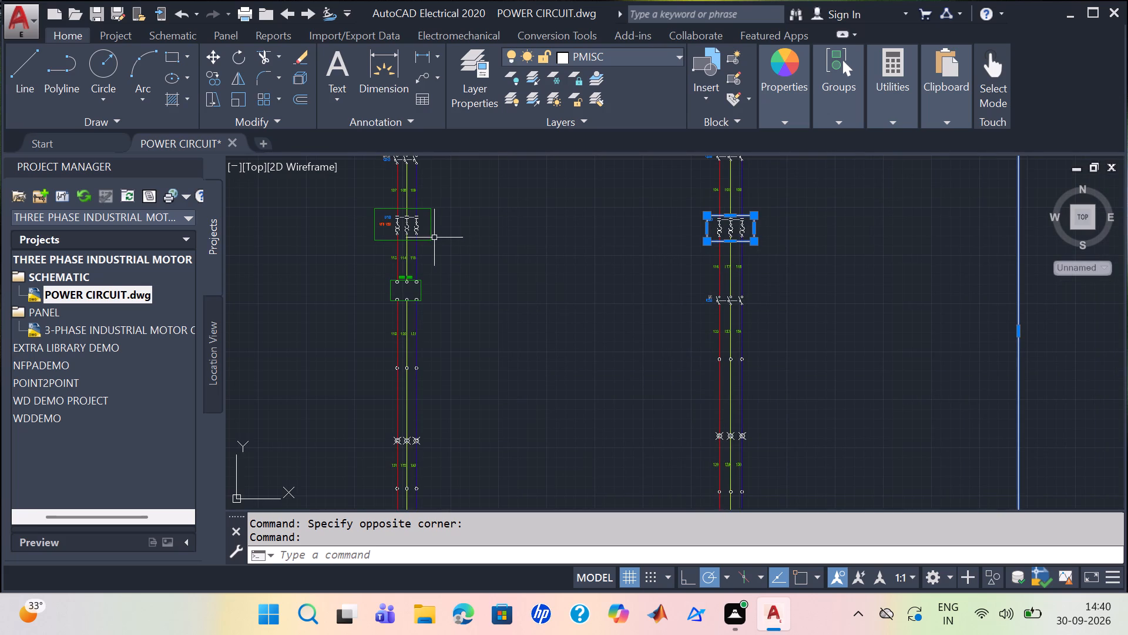
left_click(429, 238)
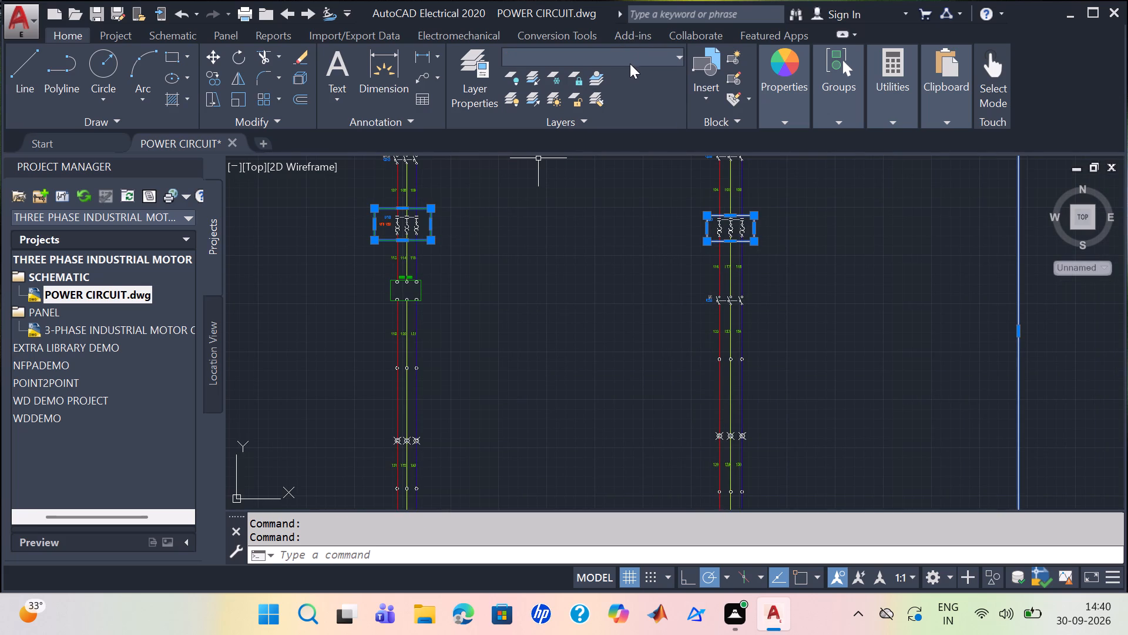
left_click(630, 65)
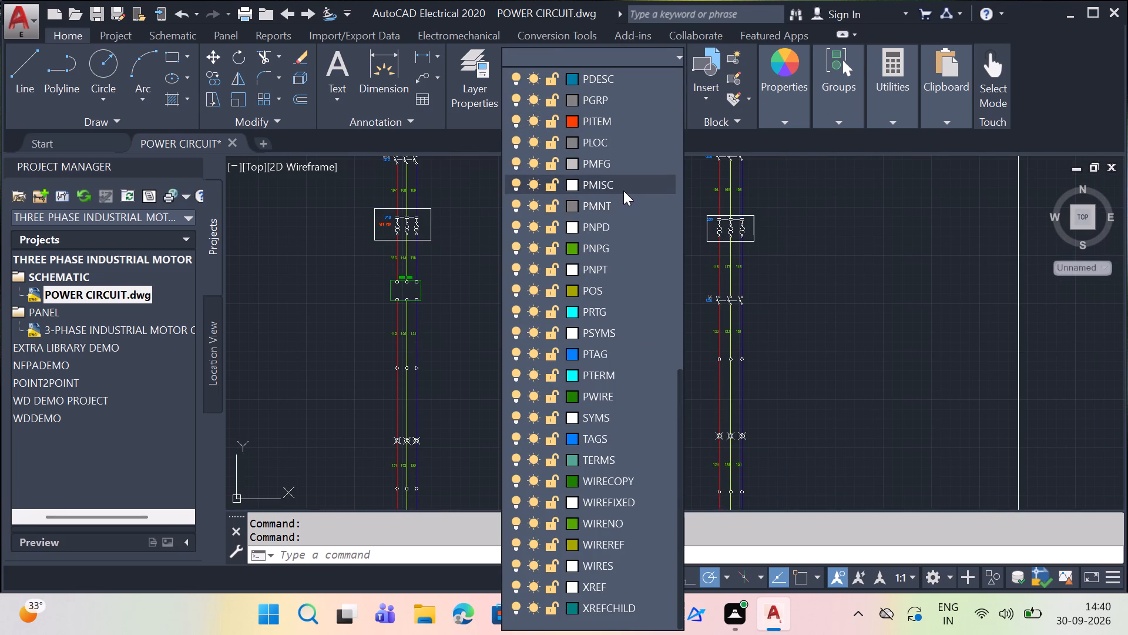
left_click(623, 189)
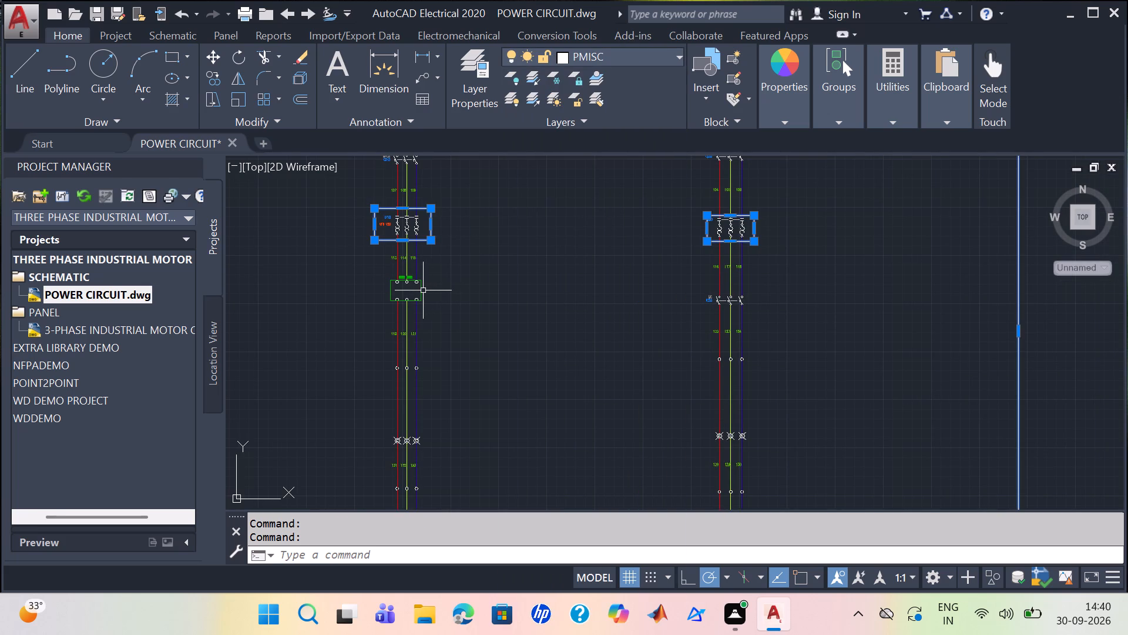
left_click(422, 290)
left_click(613, 55)
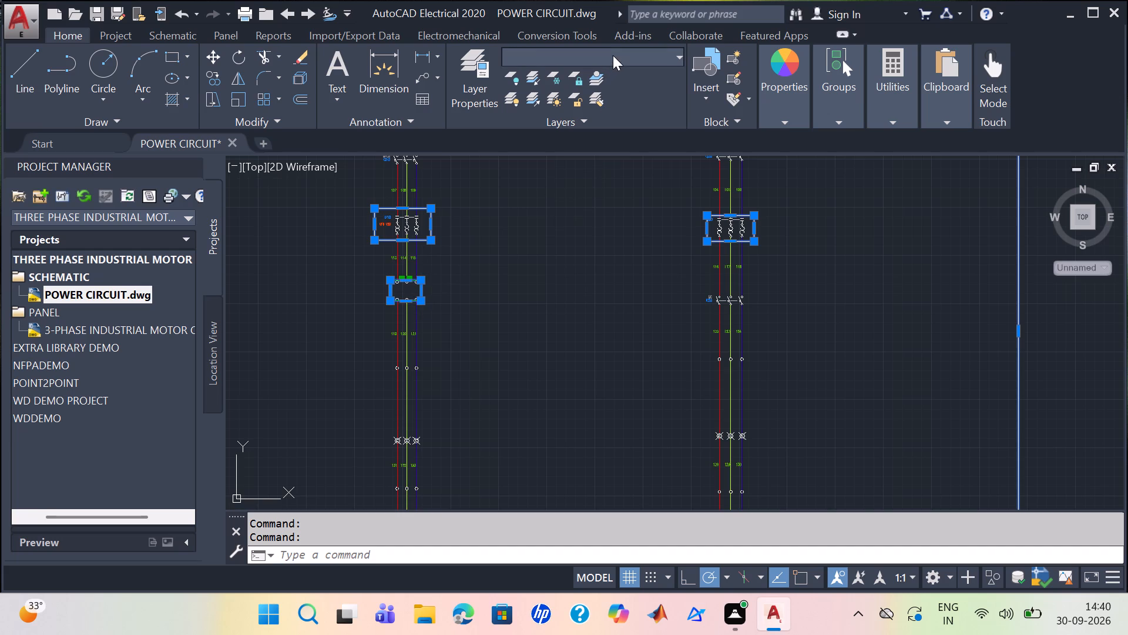
left_click(594, 184)
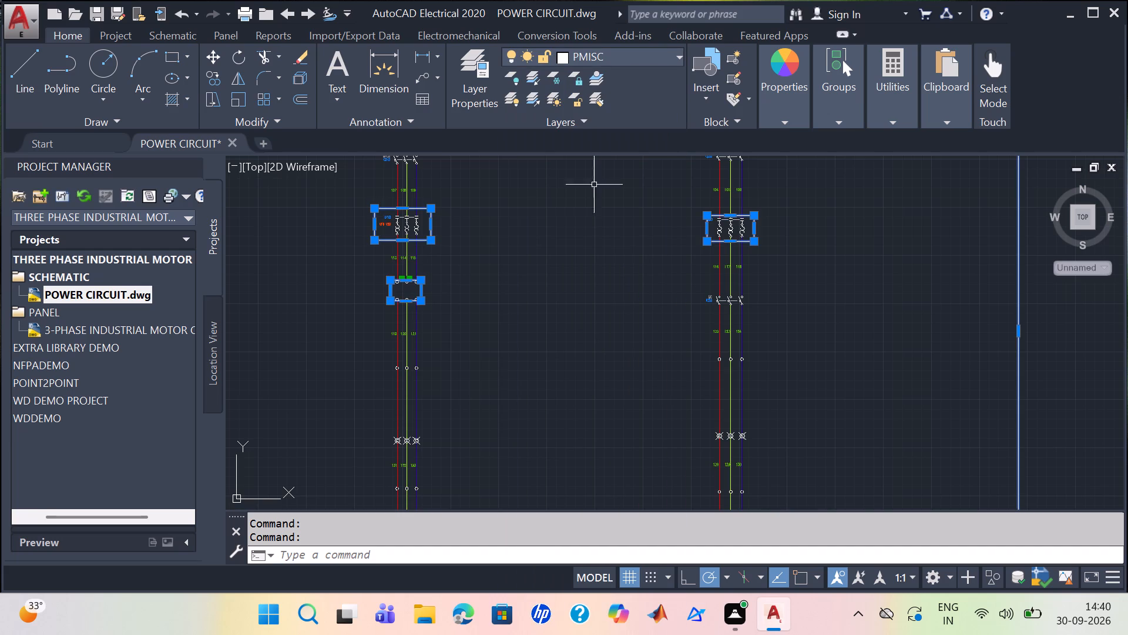
Clear the selection, review the Drawing Format settings of POWER CIRCUIT.dwg and accept the drawing properties.
scroll(580, 211, "down", 2)
scroll(772, 223, "down", 1)
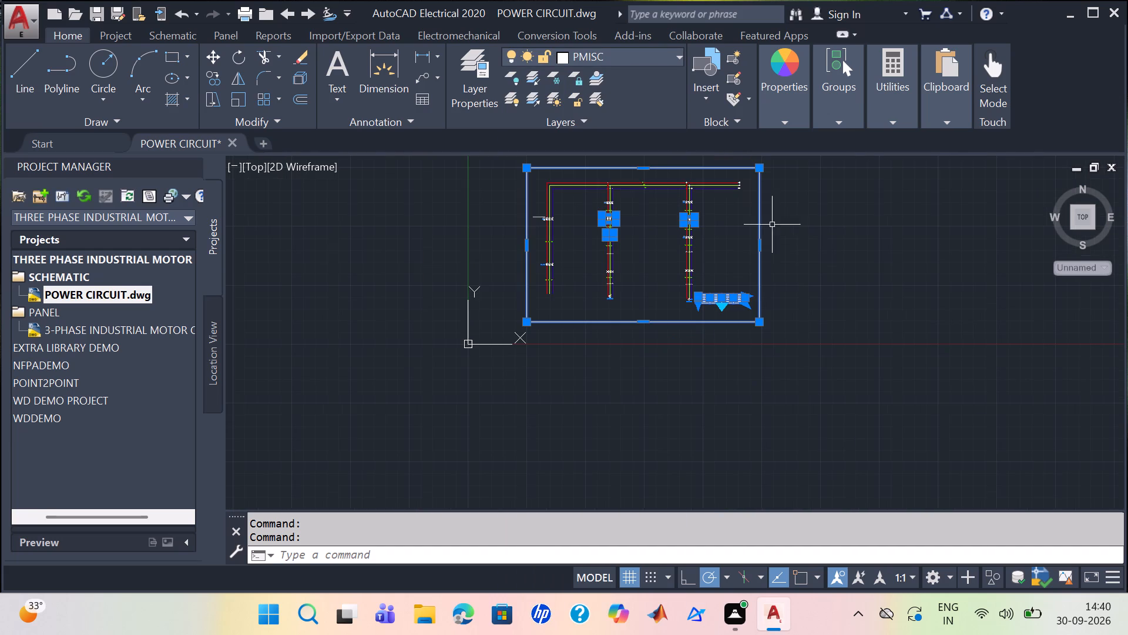
left_click(810, 252)
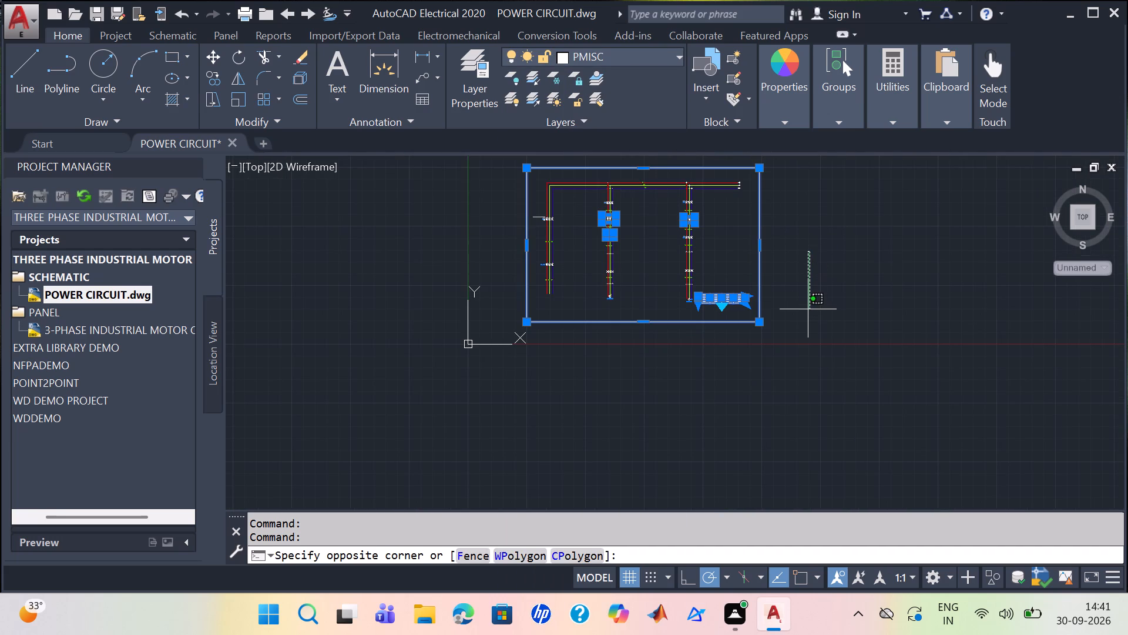
key("Escape")
key("Escape")
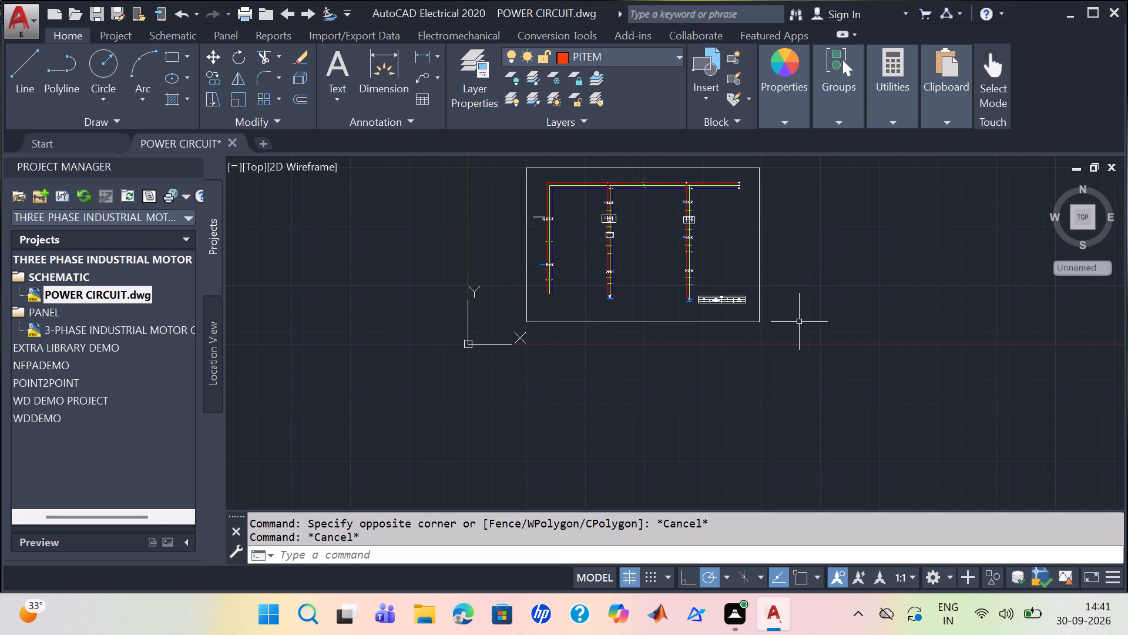
right_click(146, 293)
left_click(202, 443)
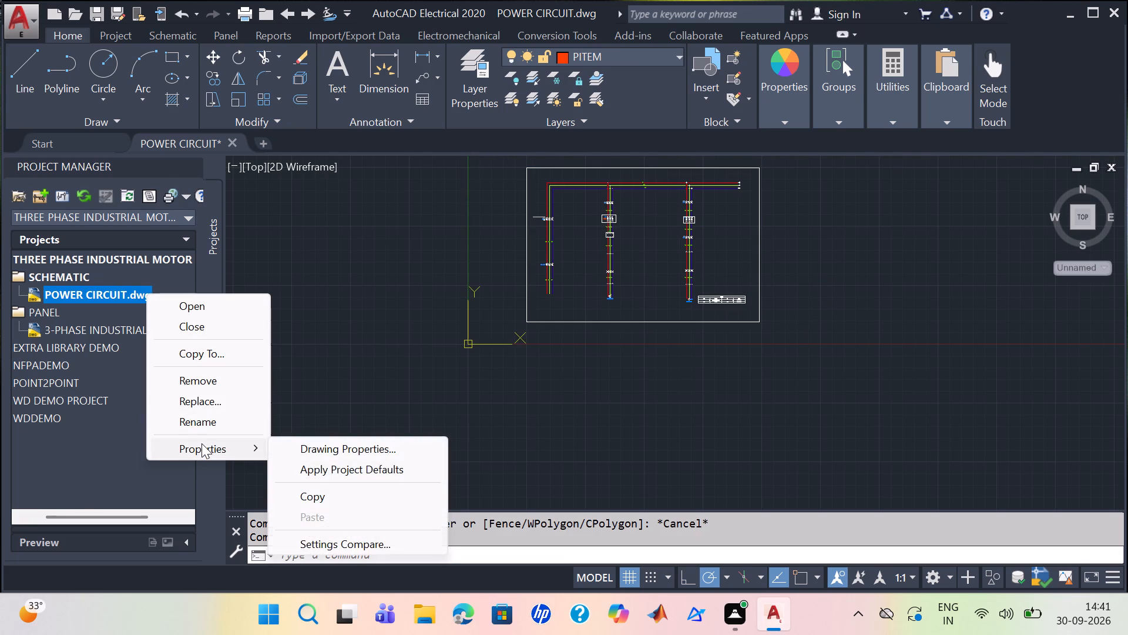
left_click(343, 453)
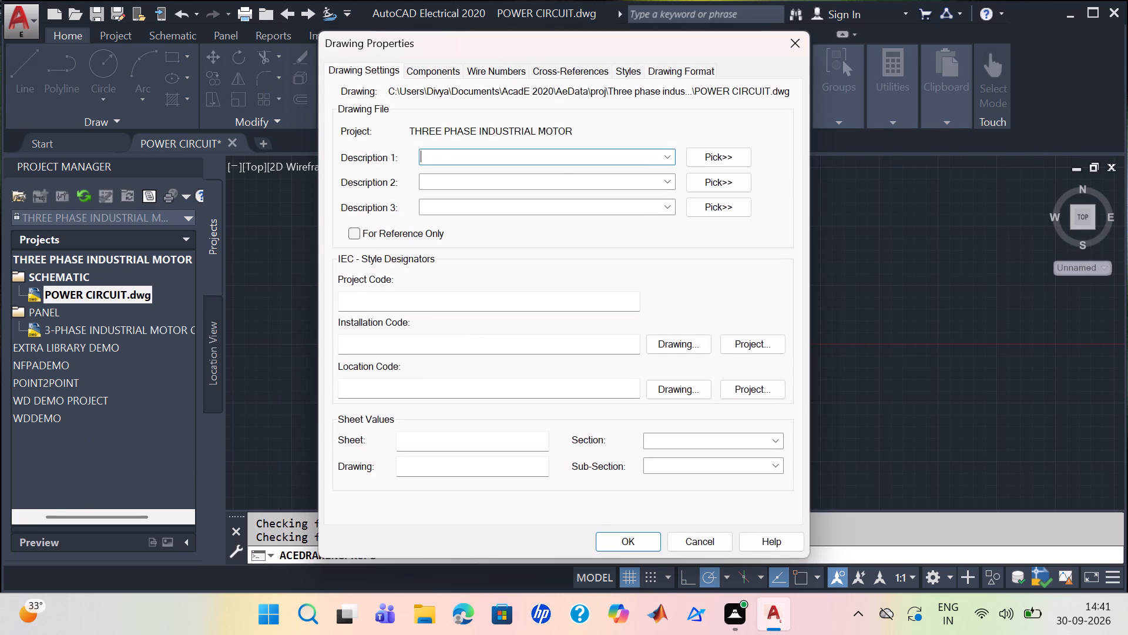
left_click(666, 65)
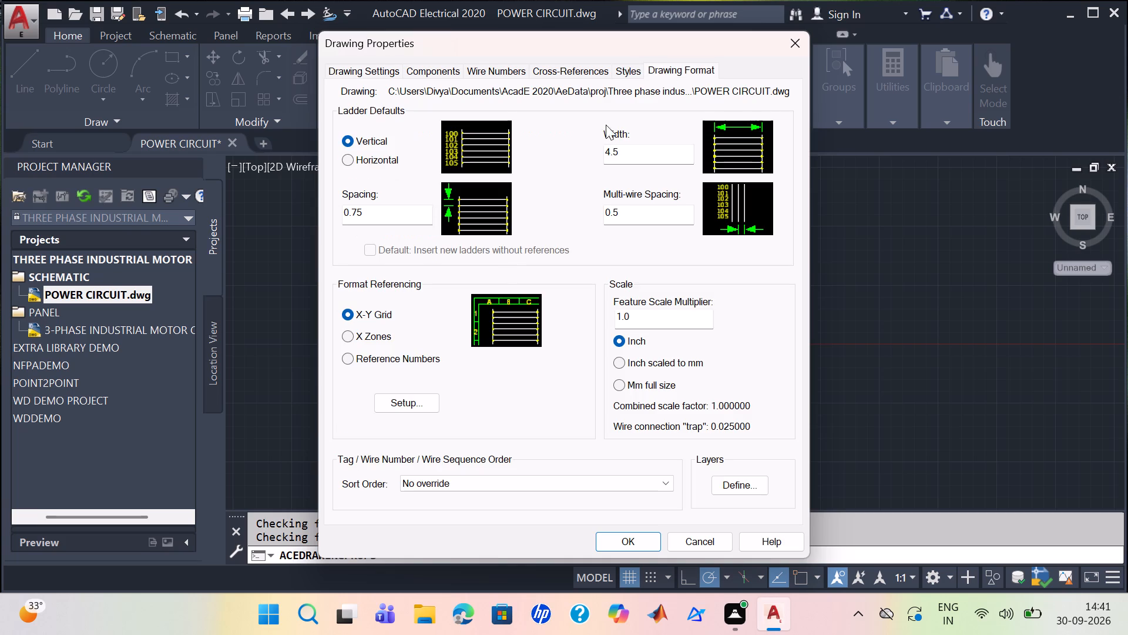
left_click(629, 543)
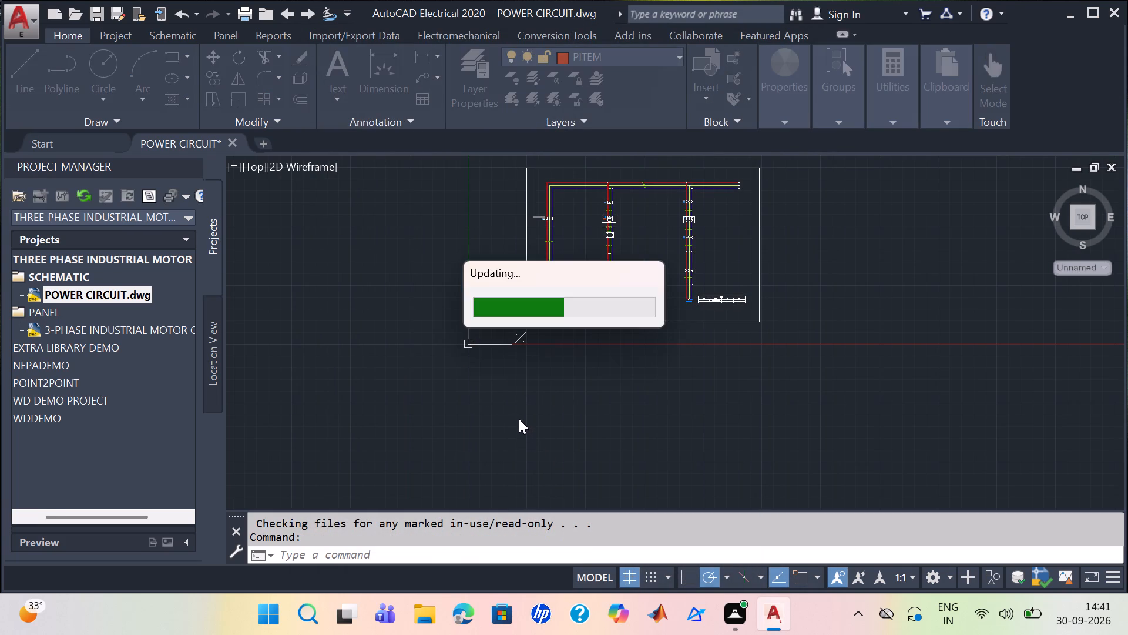
Select the entire circuit inside the border, then recheck and accept the X-Y Grid format in the drawing properties.
left_click(535, 176)
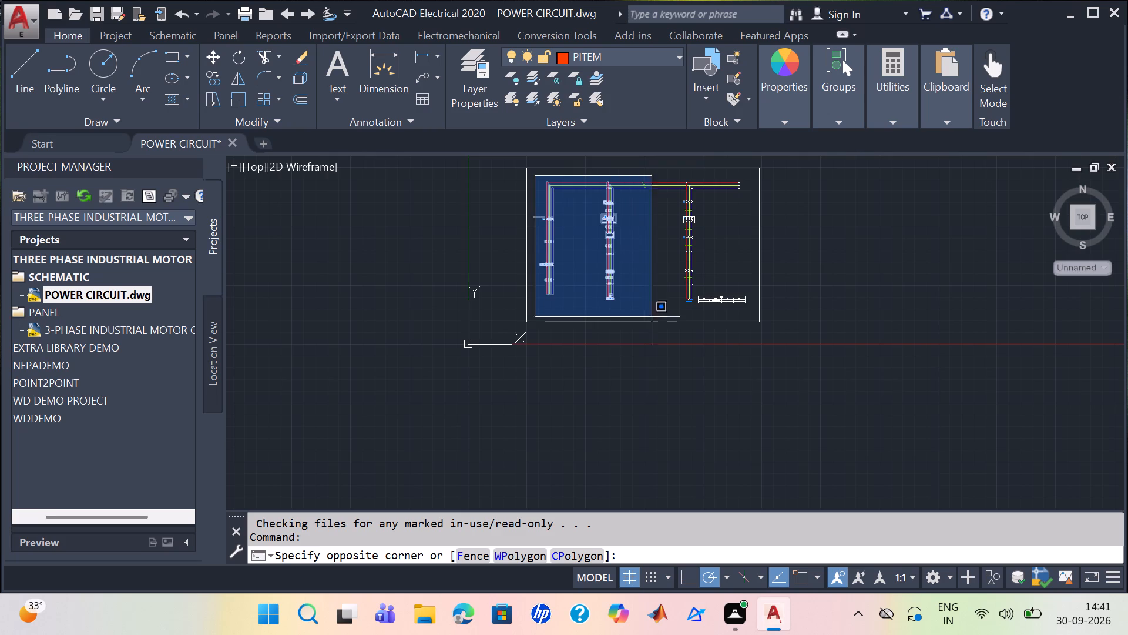
left_click(751, 311)
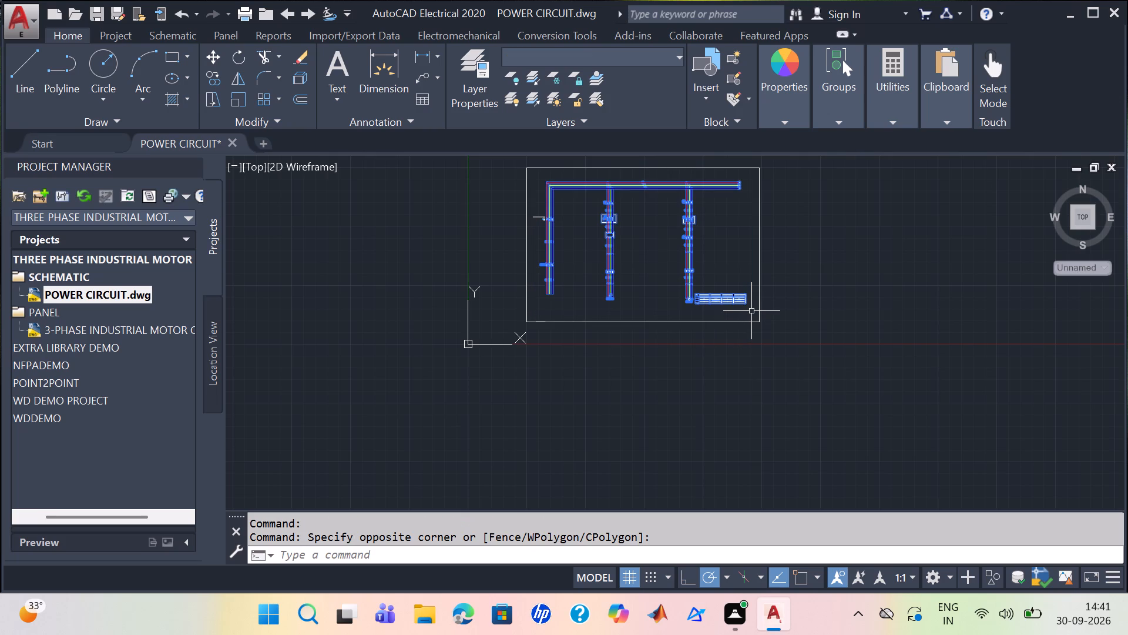
key("Return")
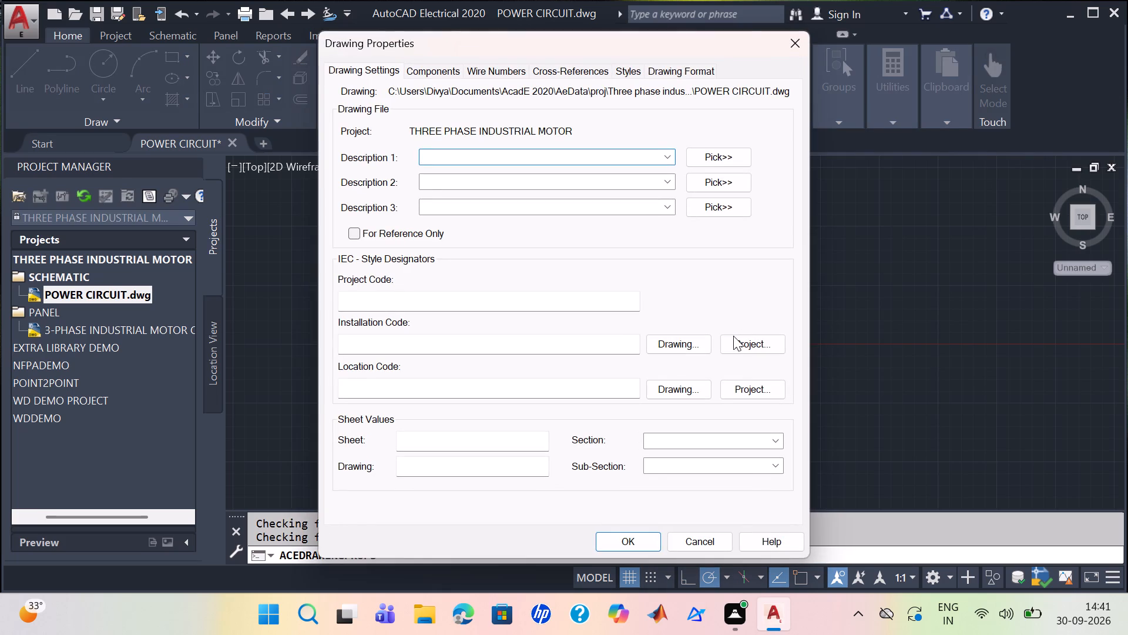
left_click(681, 69)
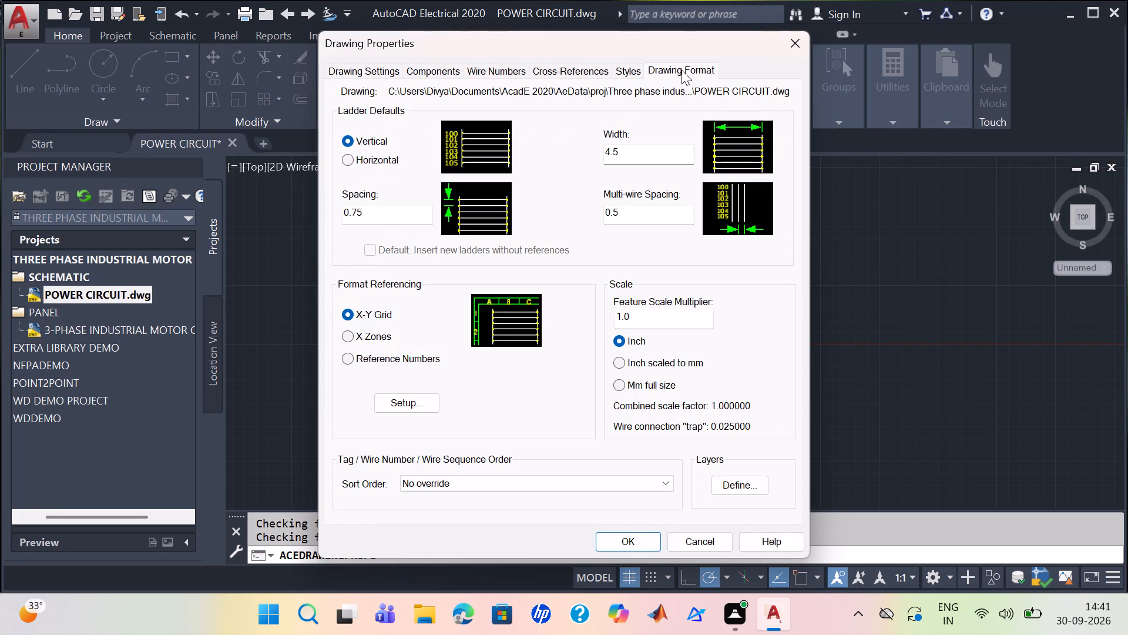
left_click(634, 542)
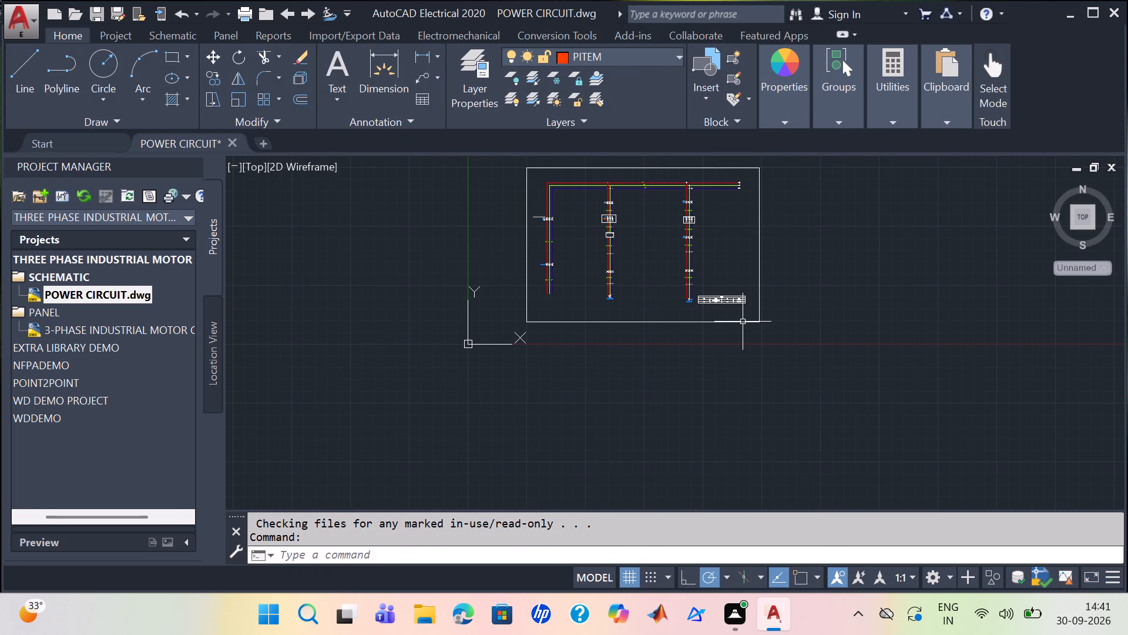
Save the bordered POWER CIRCUIT drawing.
scroll(638, 538, "down", 1)
scroll(638, 538, "up", 2)
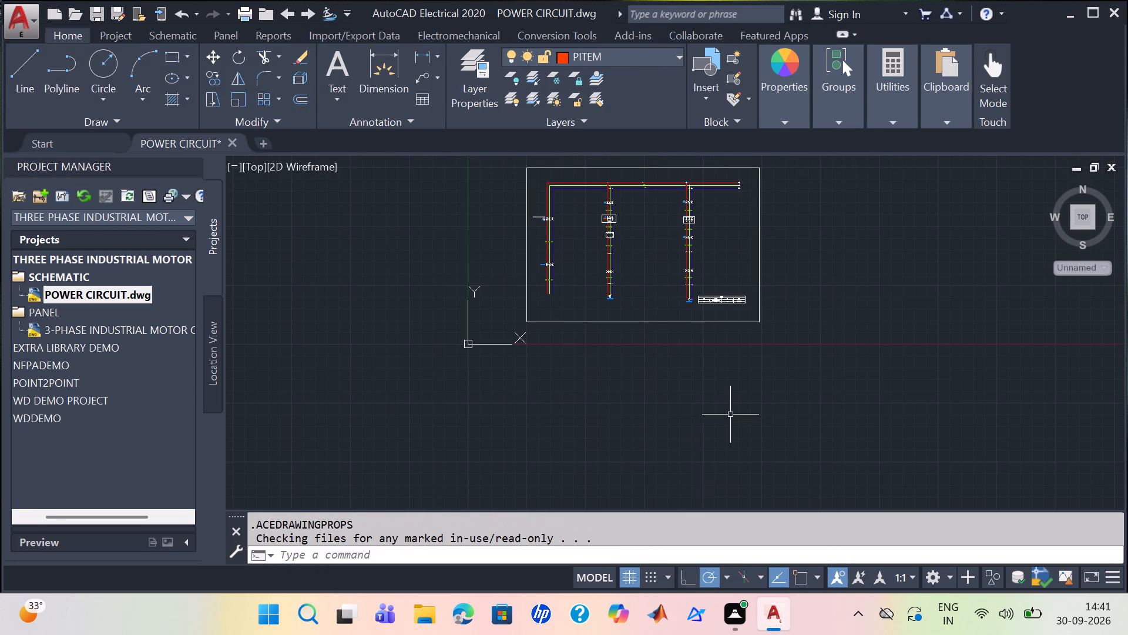
scroll(732, 410, "up", 2)
middle_click_drag(461, 232, 595, 586)
scroll(657, 351, "down", 1)
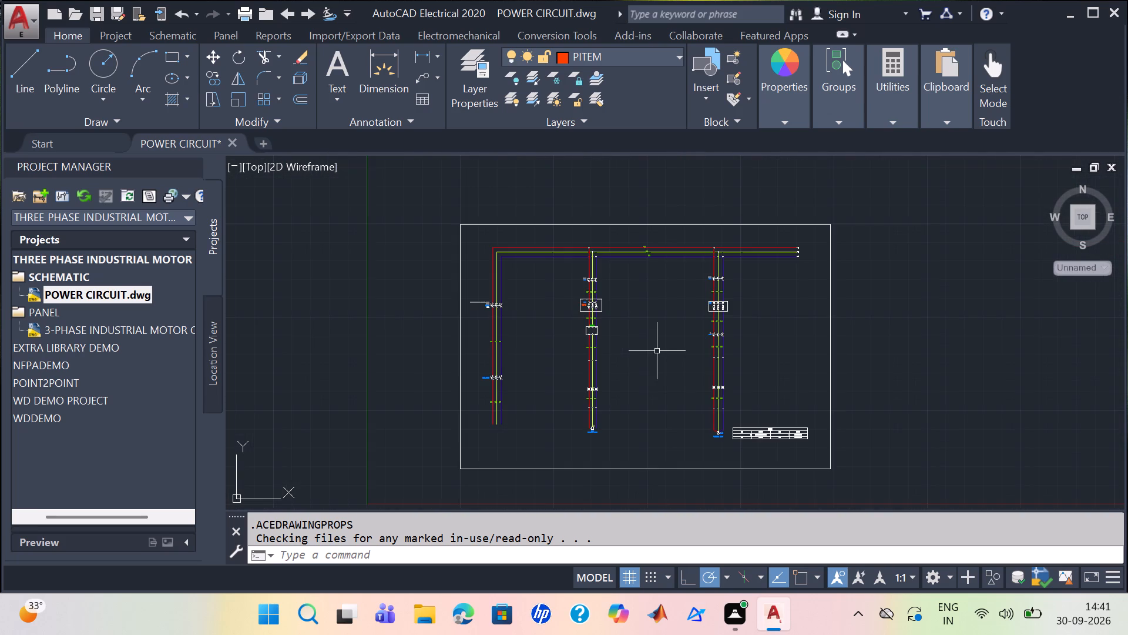
left_click(91, 12)
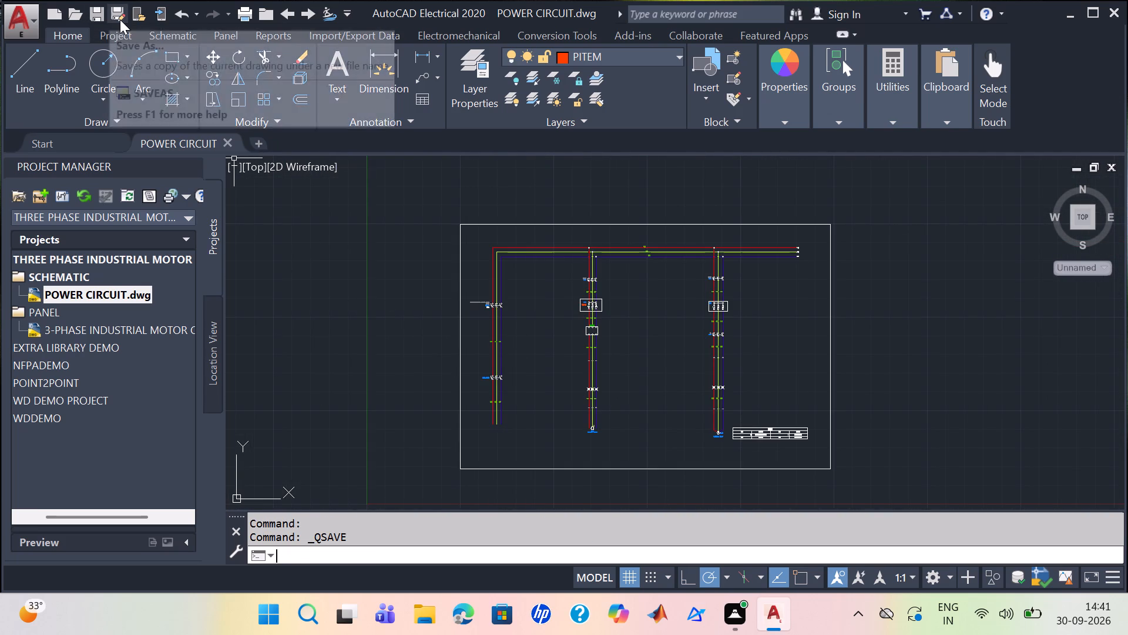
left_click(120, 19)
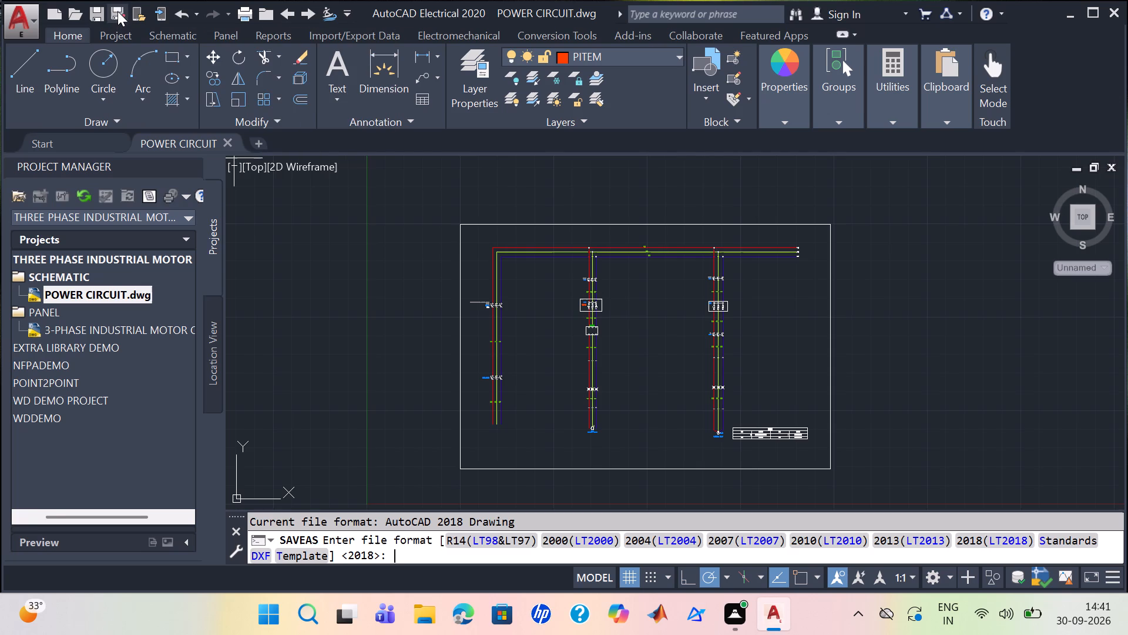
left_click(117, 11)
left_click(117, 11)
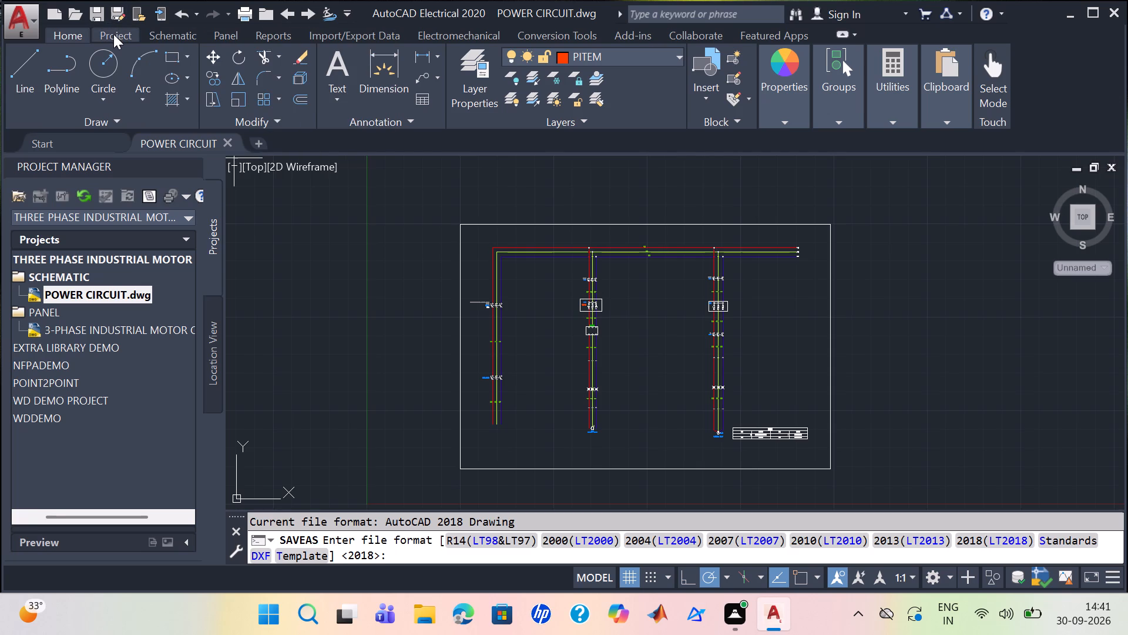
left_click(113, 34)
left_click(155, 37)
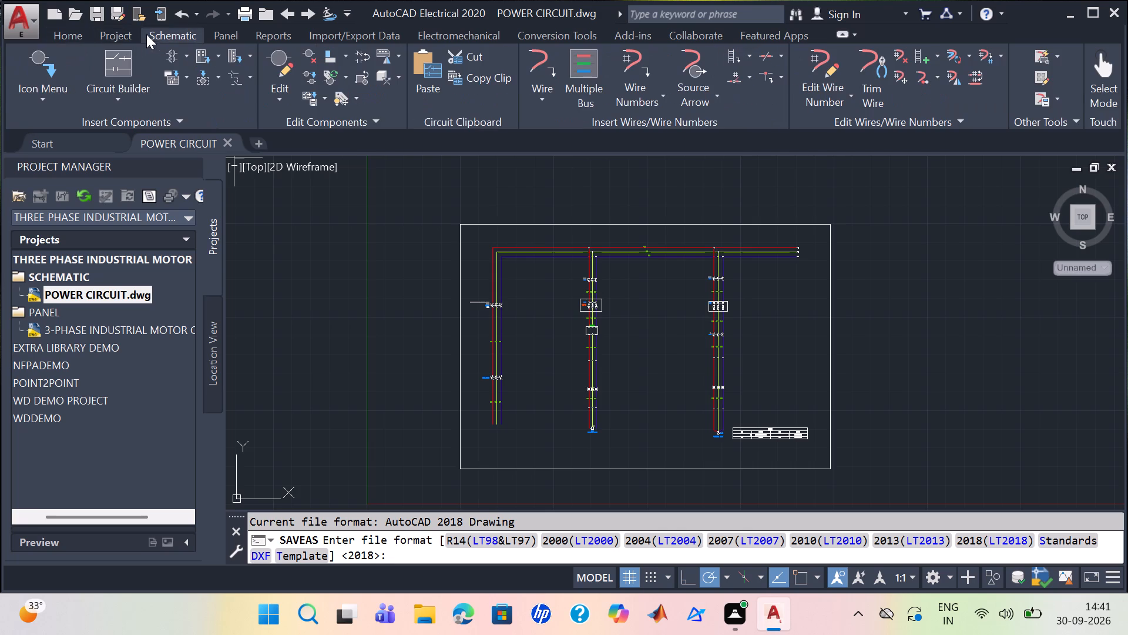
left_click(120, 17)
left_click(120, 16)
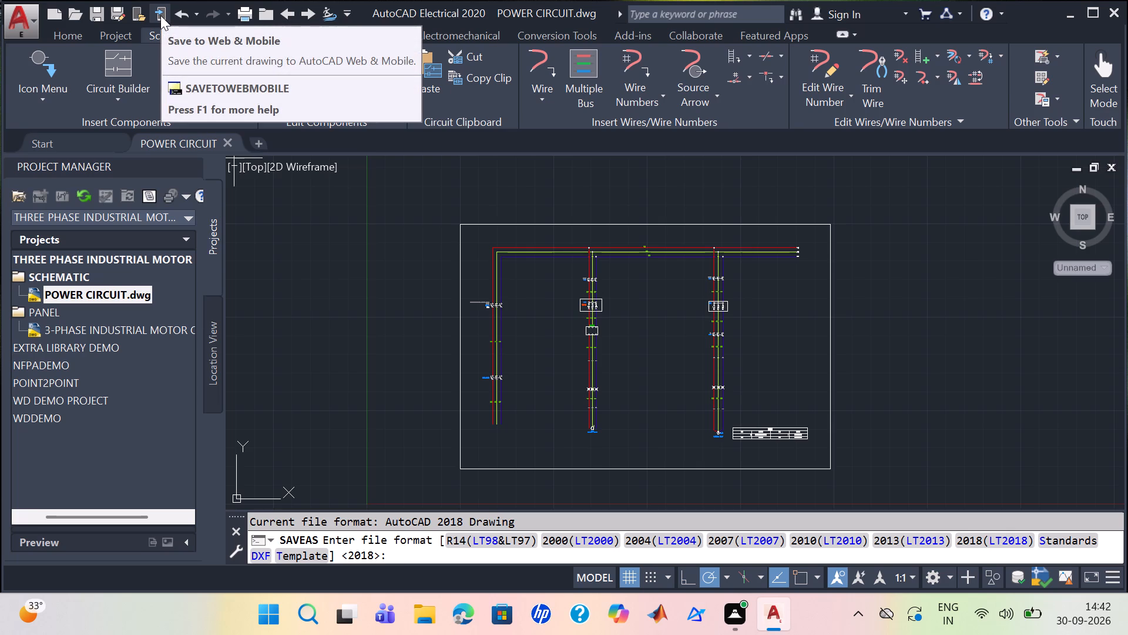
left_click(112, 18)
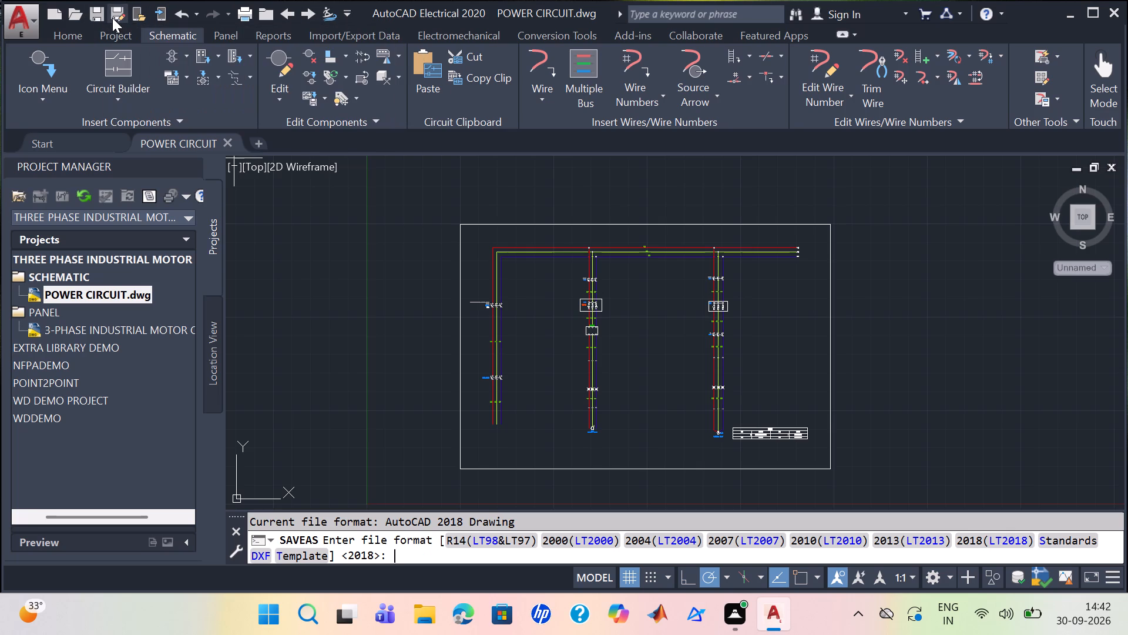
Save the POWER CIRCUIT drawing again under its existing name.
left_click(103, 17)
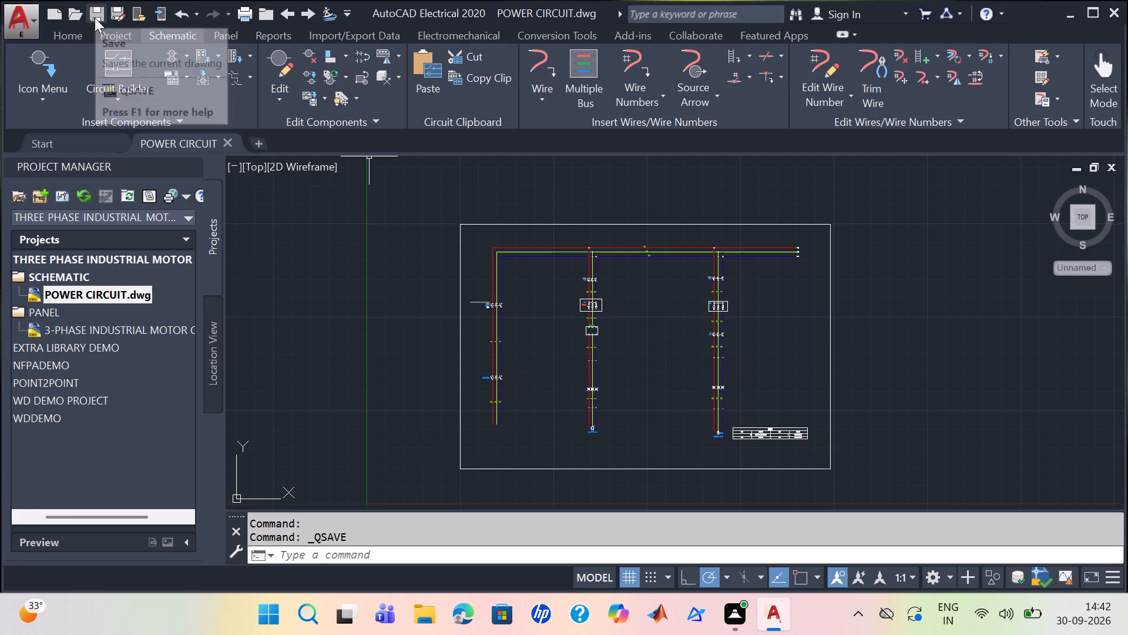
key("ctrl+s")
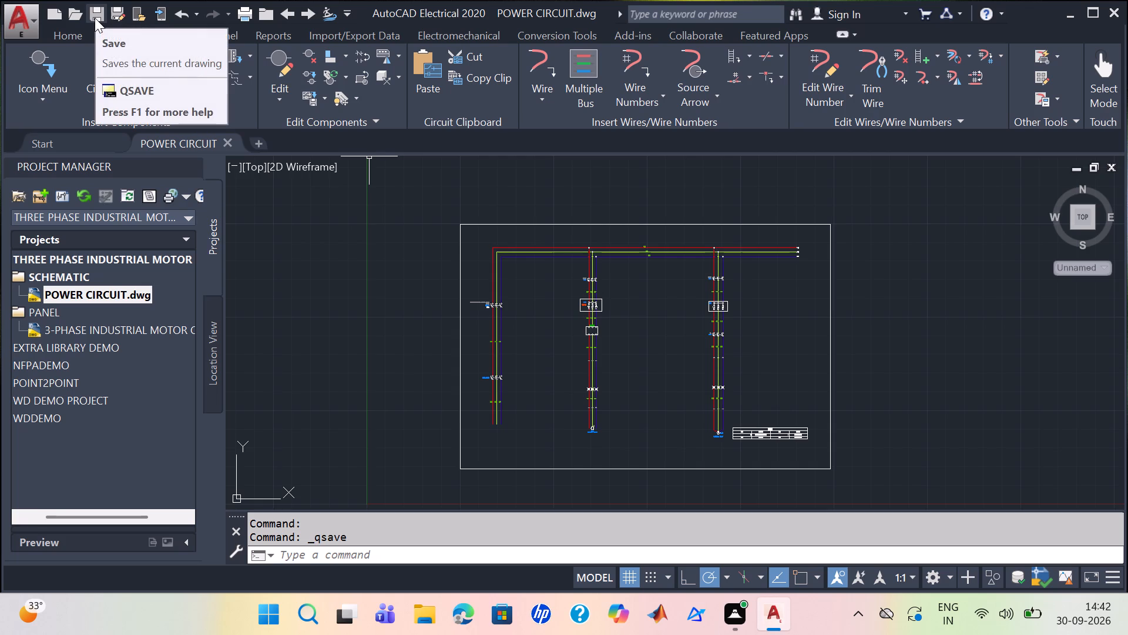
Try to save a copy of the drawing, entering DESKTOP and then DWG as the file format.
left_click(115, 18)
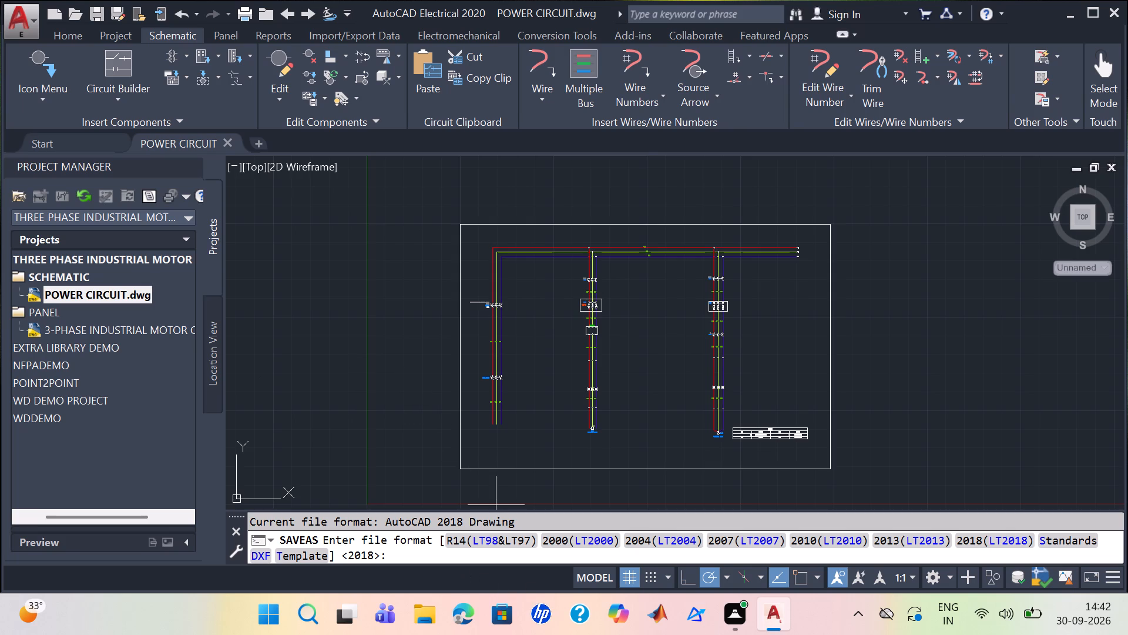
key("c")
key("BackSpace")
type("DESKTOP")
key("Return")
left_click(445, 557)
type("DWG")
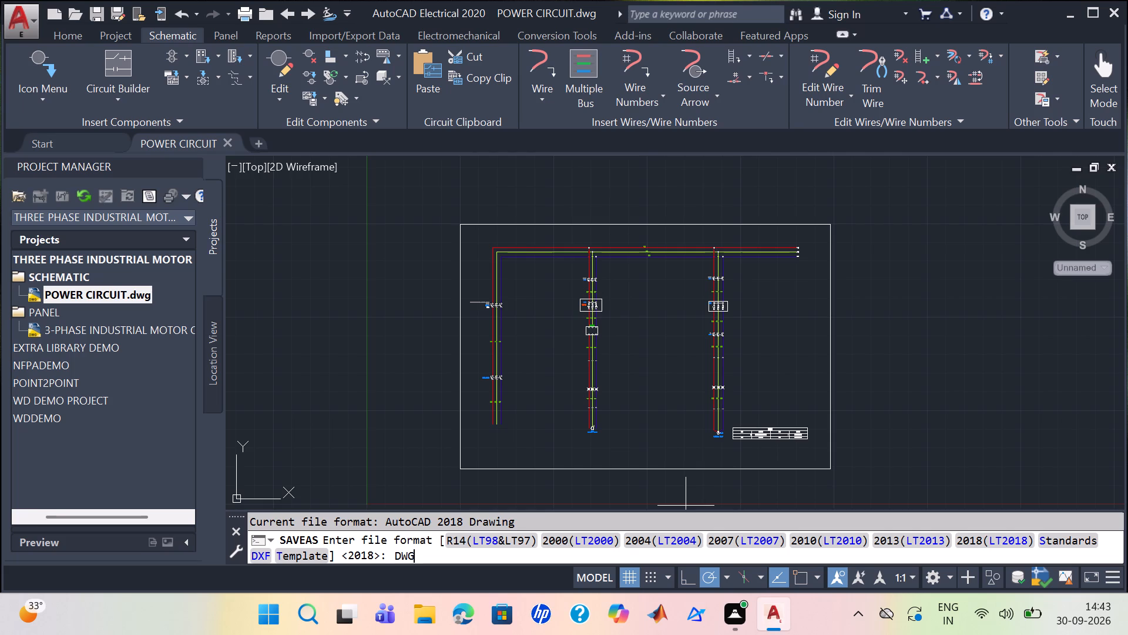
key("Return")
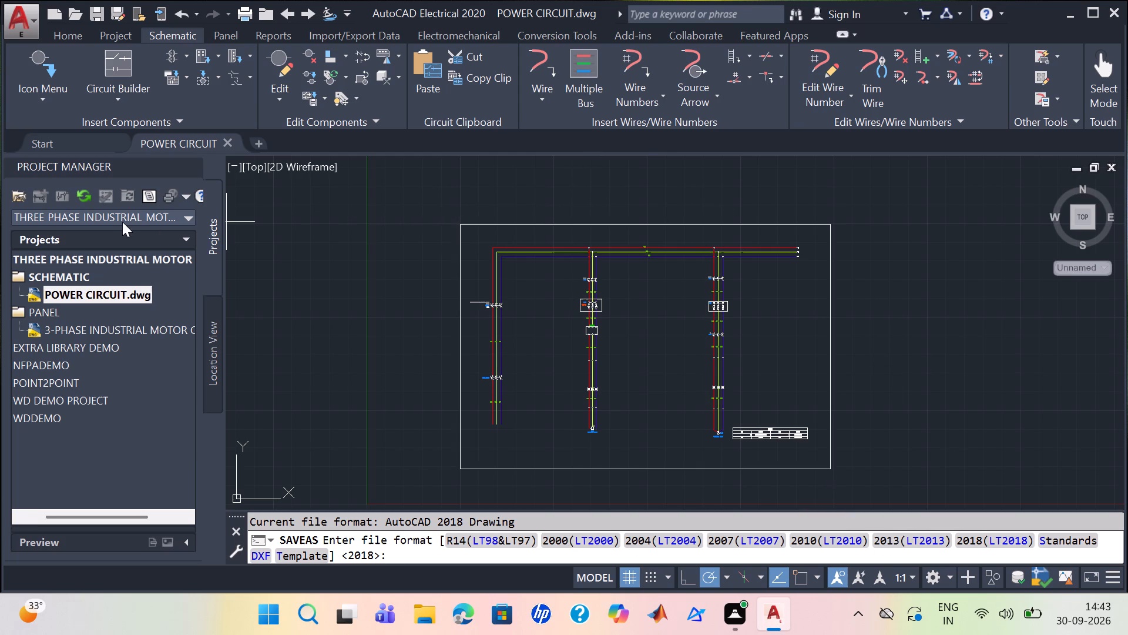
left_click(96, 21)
Save a copy in the Standards format as POWER CIRCUIT.dws in the Three phase industrial motor project folder.
left_click(117, 12)
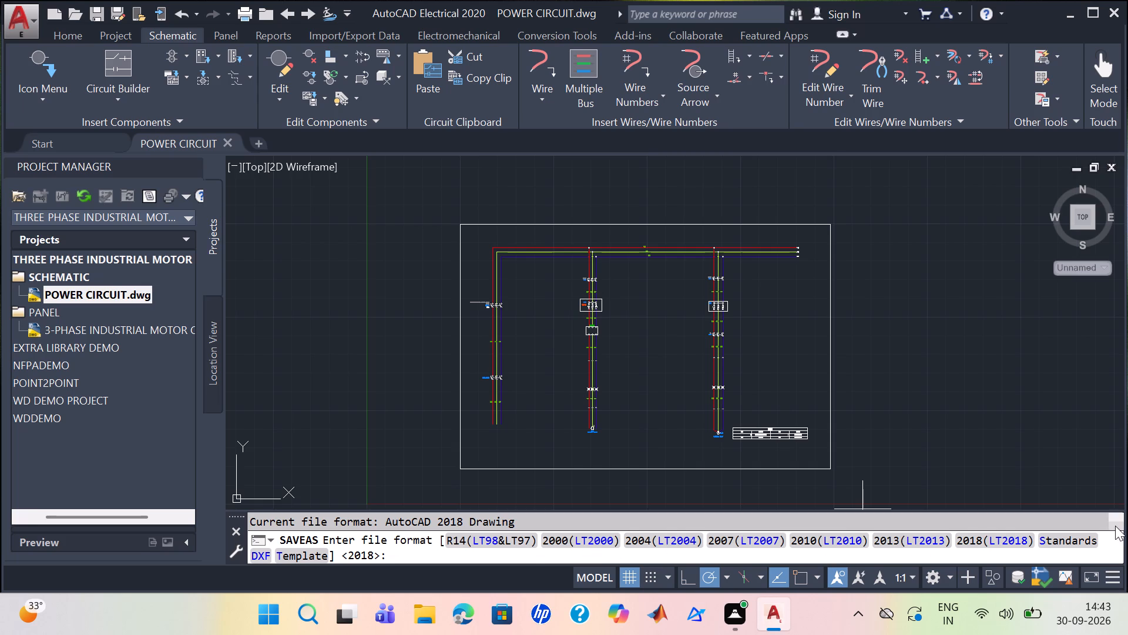
left_click(1084, 541)
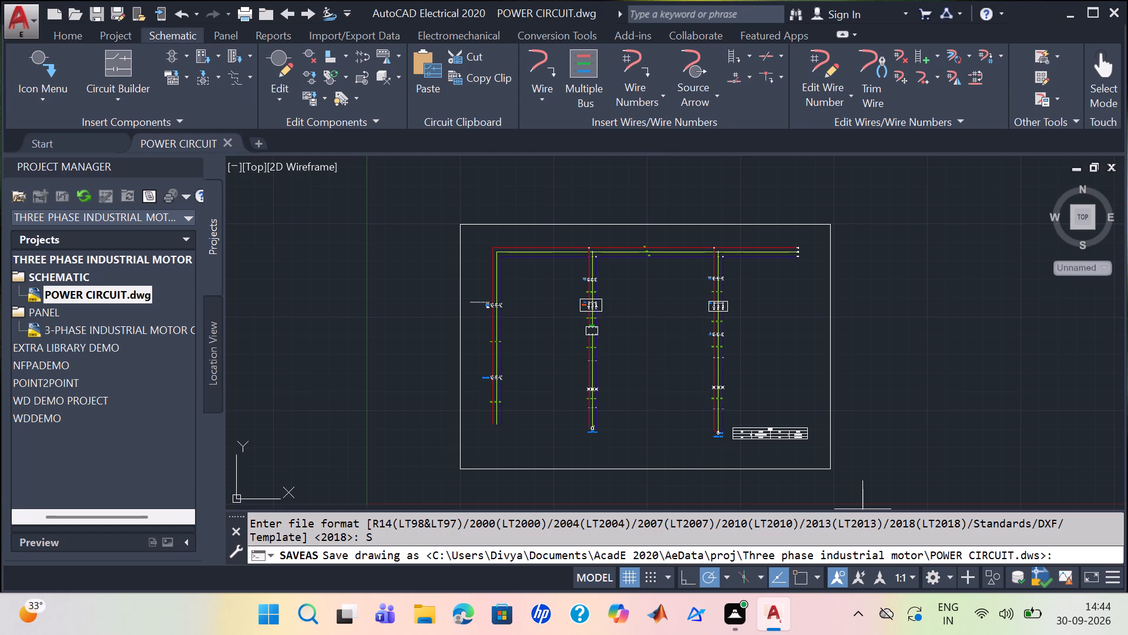
key("Return")
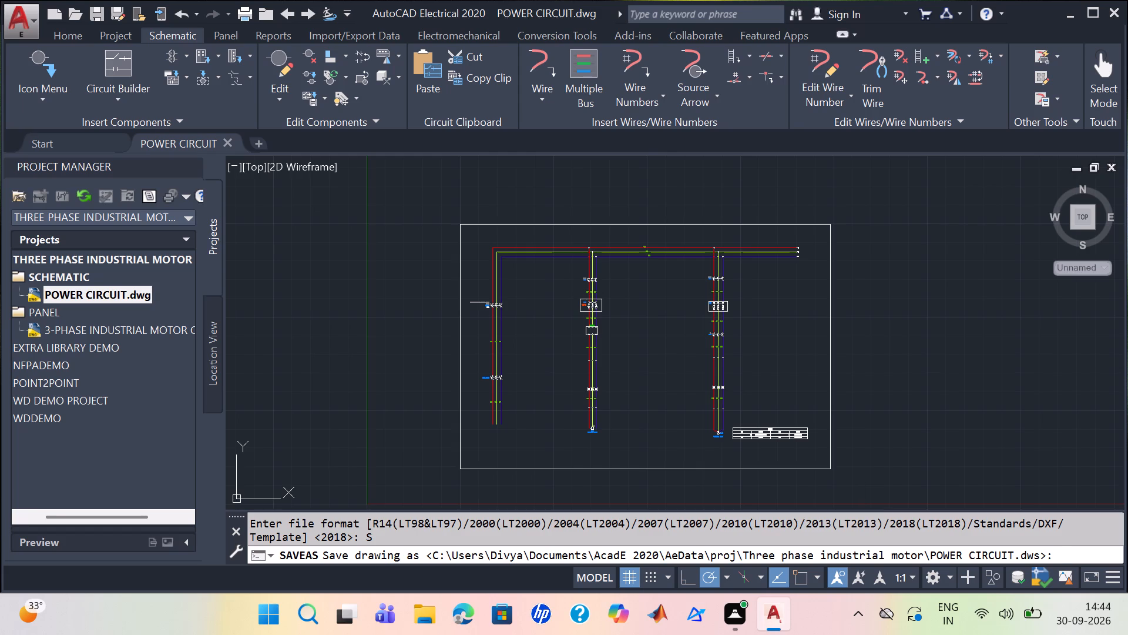
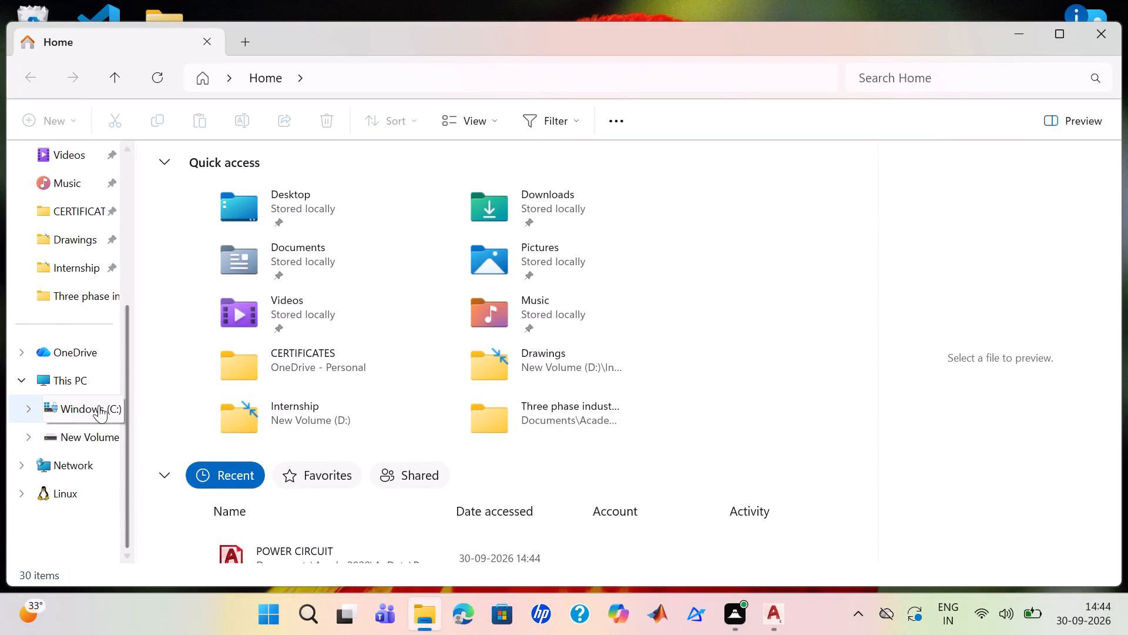
Locate the saved POWER CIRCUIT DWG file in the Three phase industrial motor folder, preview it and open it.
left_click(78, 303)
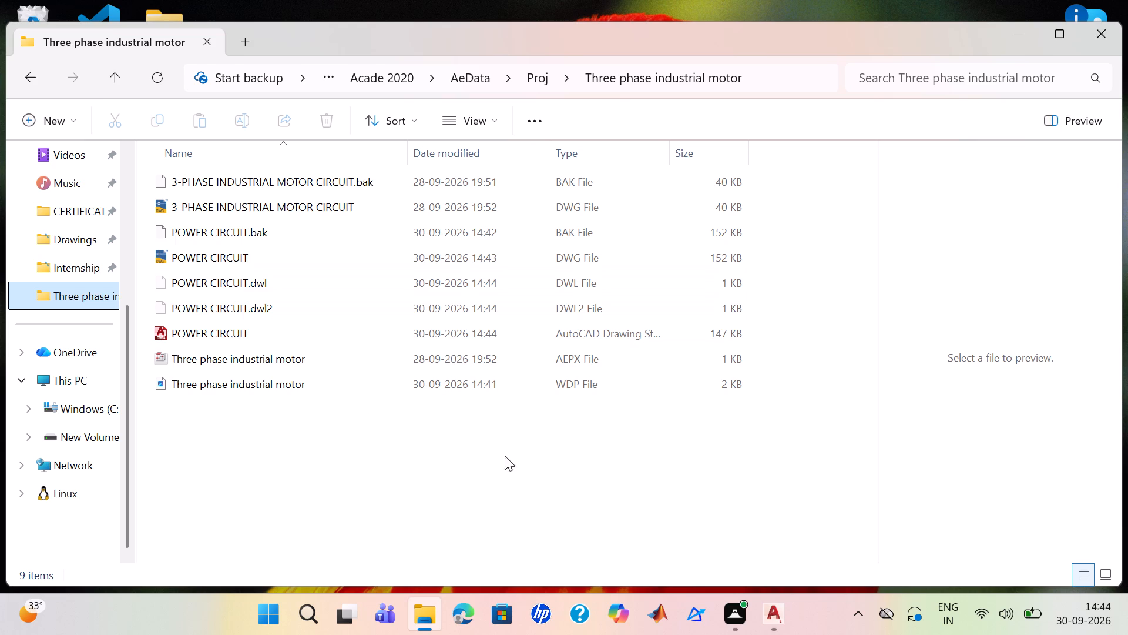
left_click(203, 256)
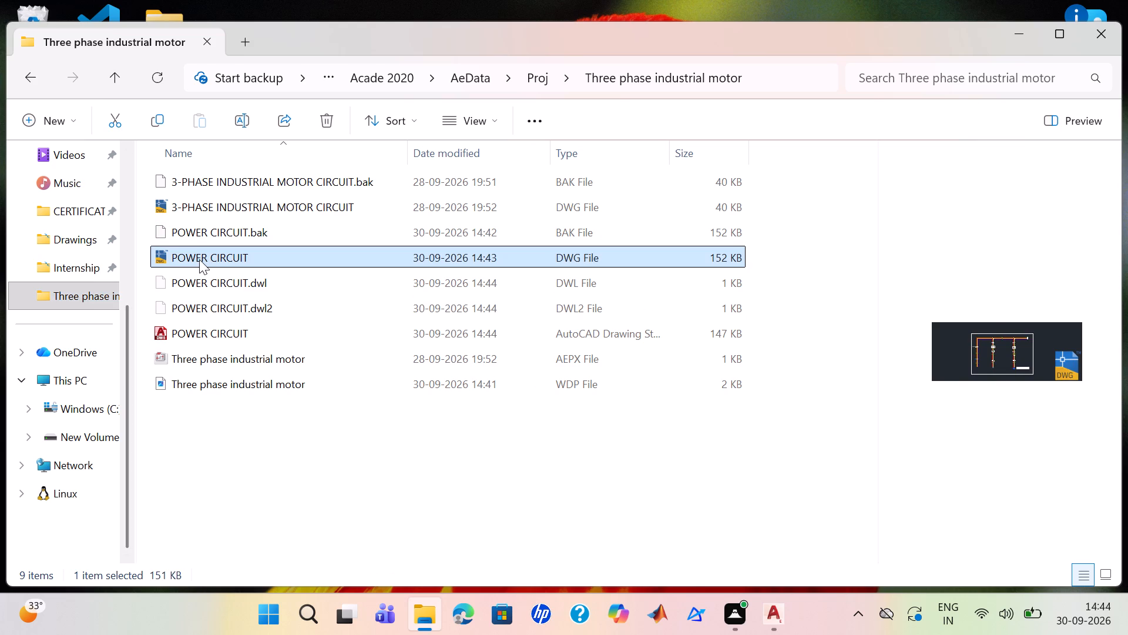
double_click(1001, 363)
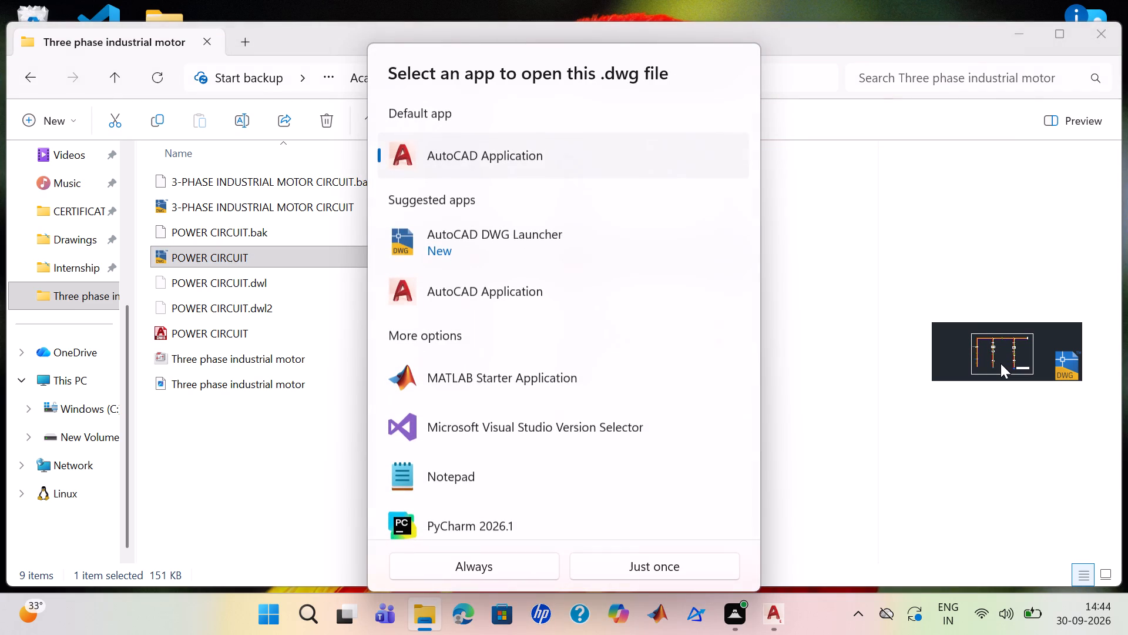